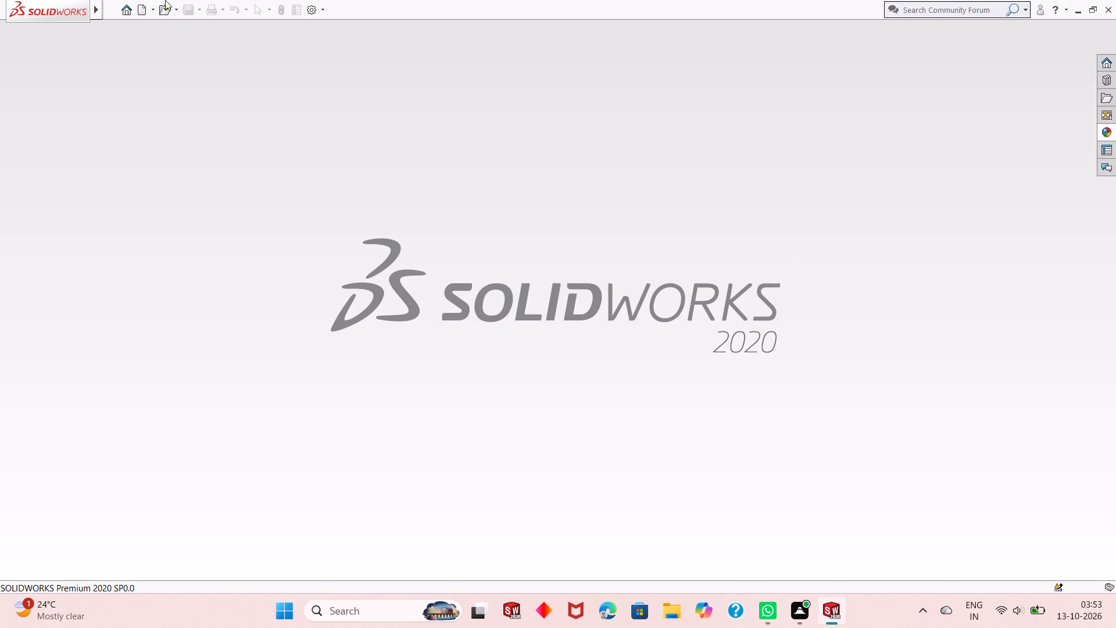
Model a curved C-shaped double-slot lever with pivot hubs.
Create a new part document.
left_click(142, 5)
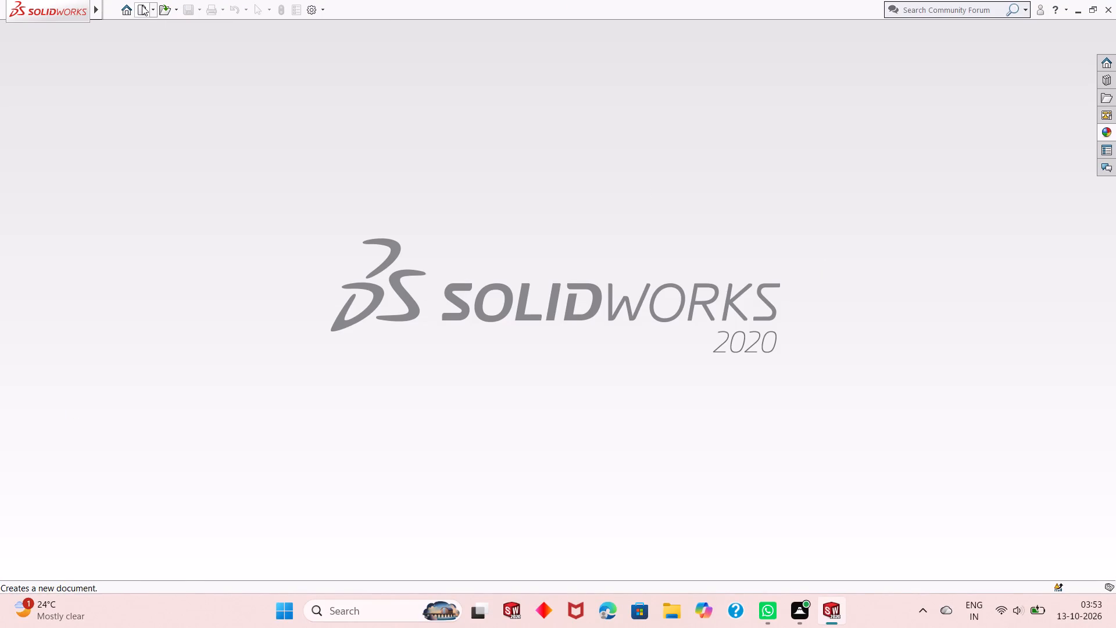
double_click(289, 291)
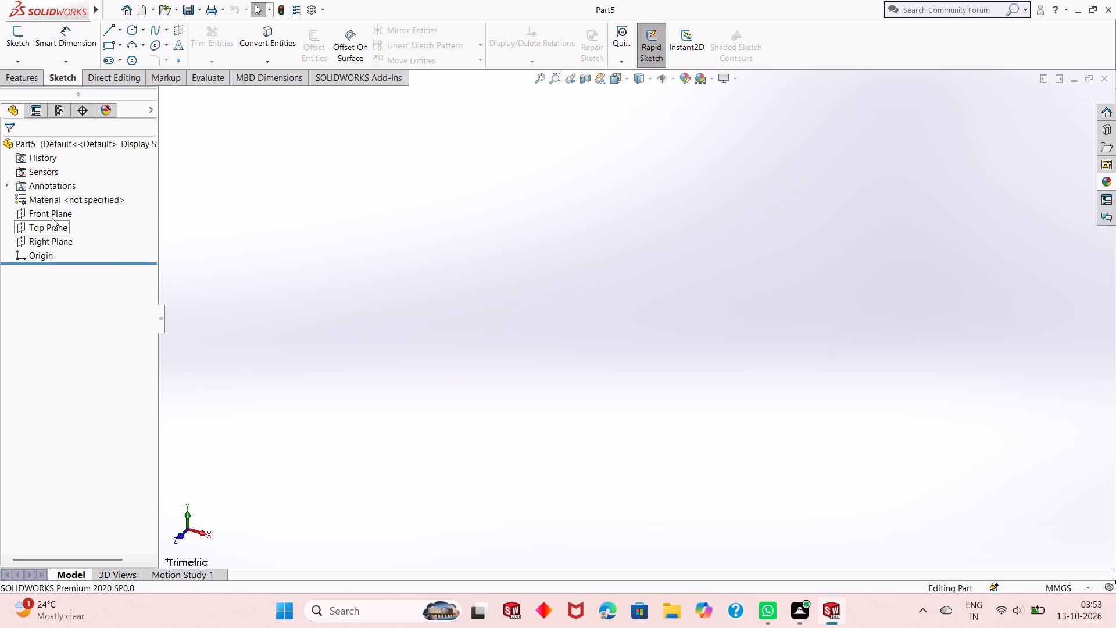
On the Right Plane, sketch two concentric circles centred on the origin, with radii of about 42 mm and 26 mm.
left_click(58, 238)
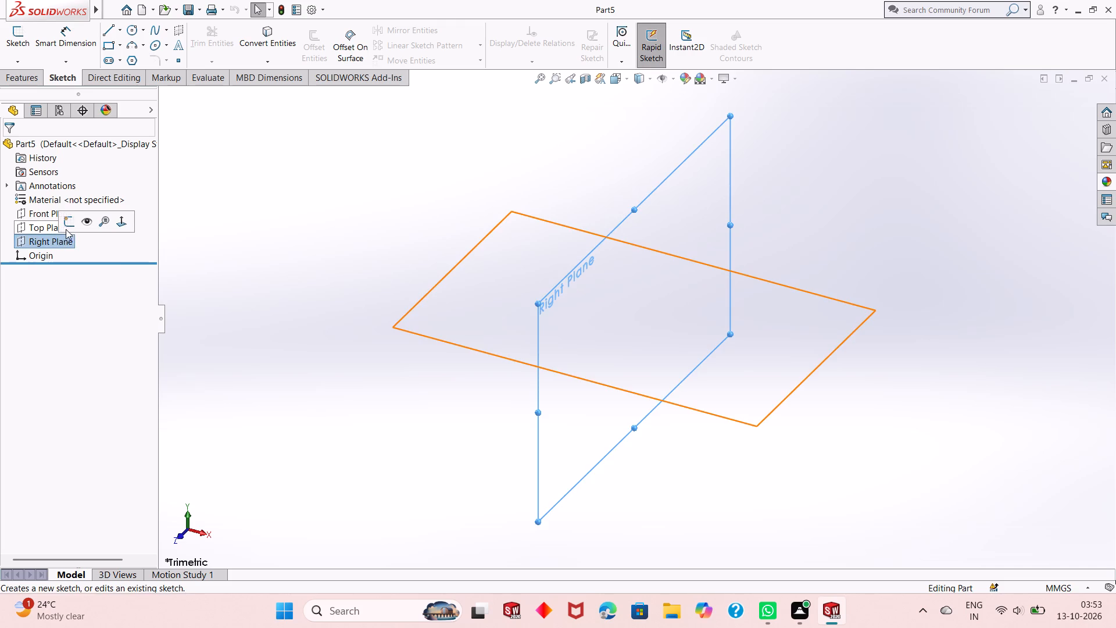
left_click(70, 224)
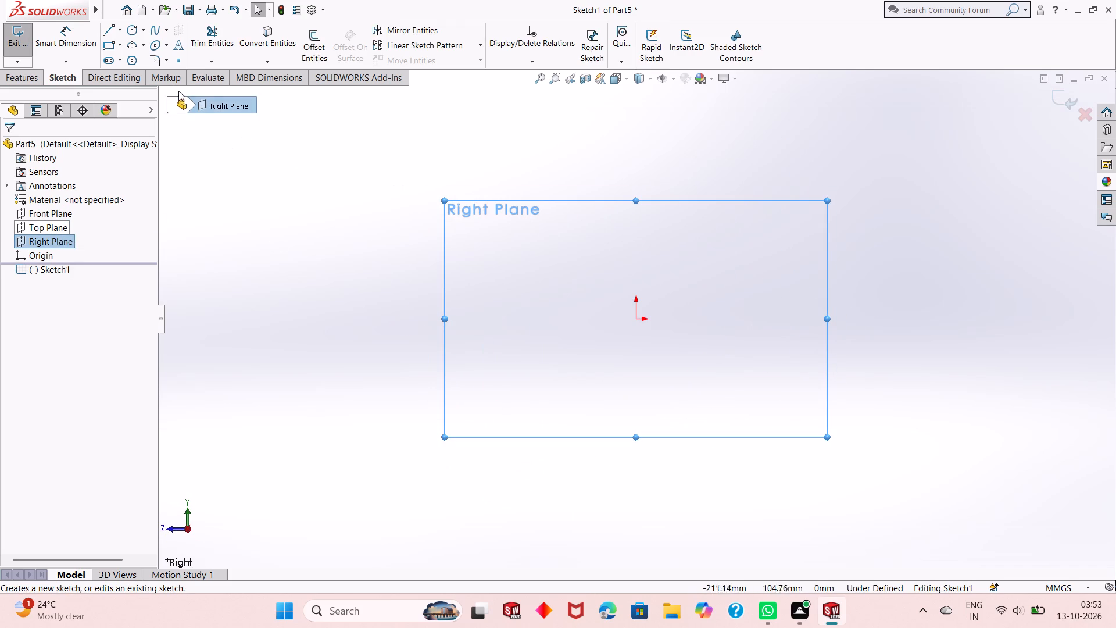
left_click(133, 30)
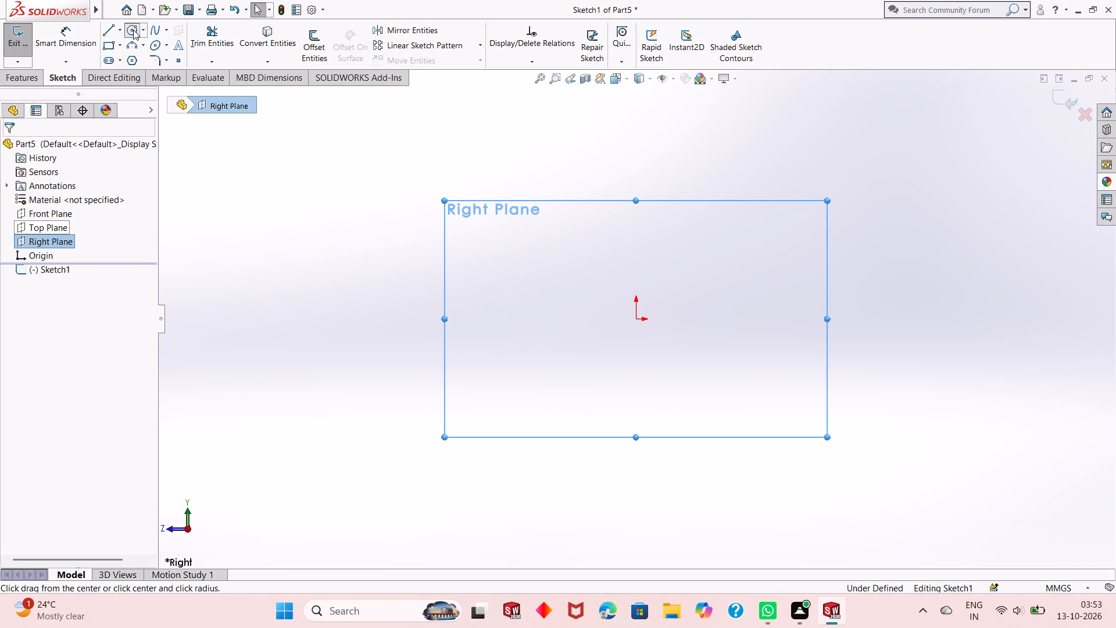
left_click(638, 320)
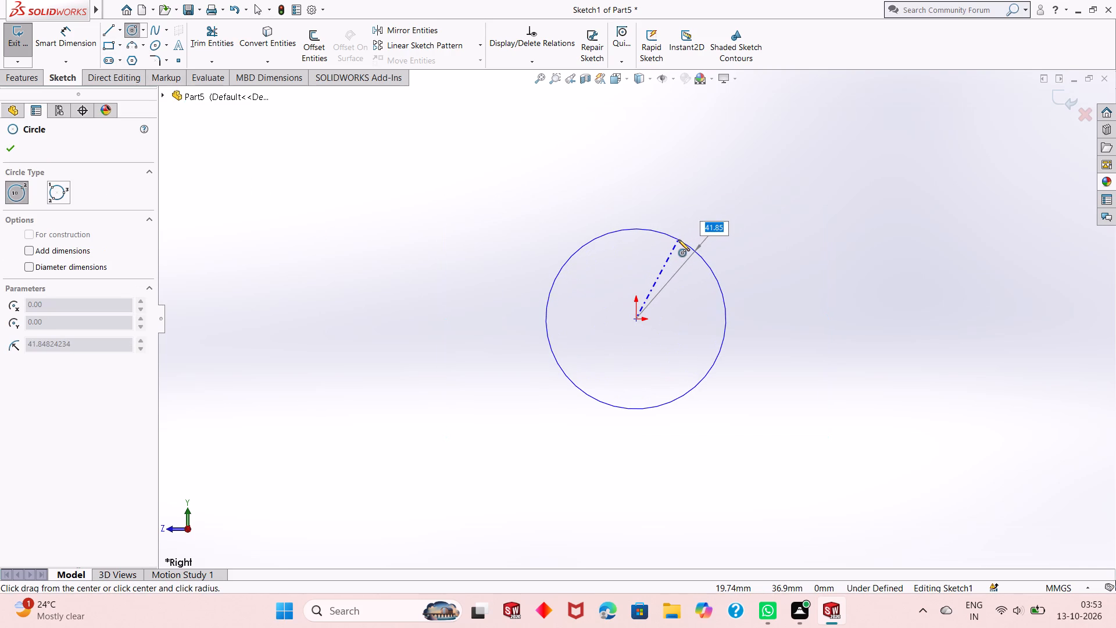
left_click(678, 240)
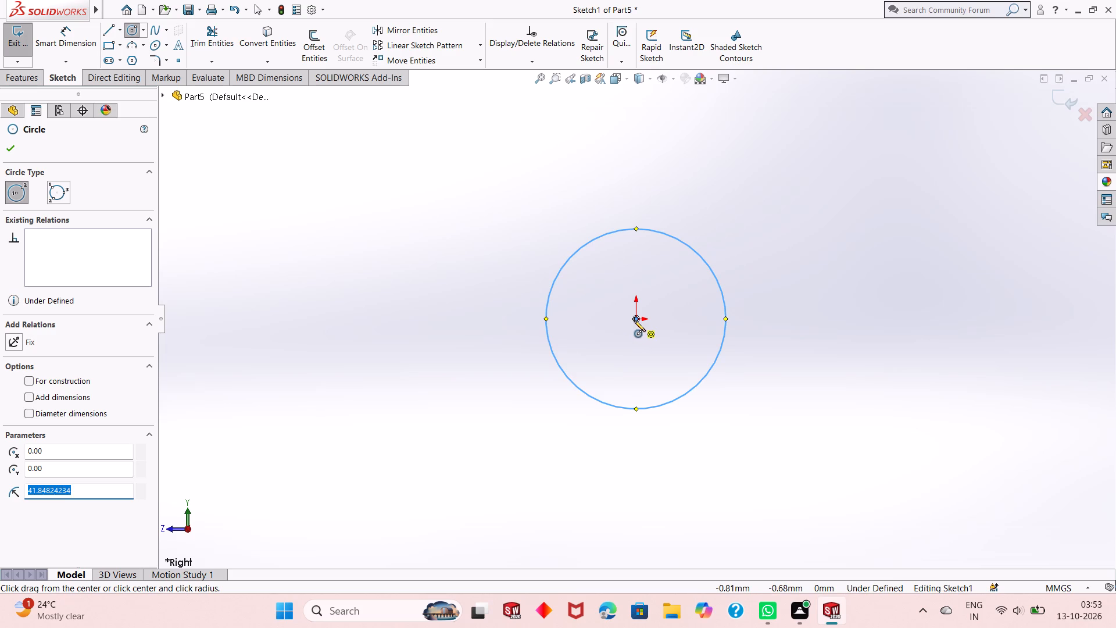
left_click(634, 320)
left_click(650, 265)
right_click(735, 200)
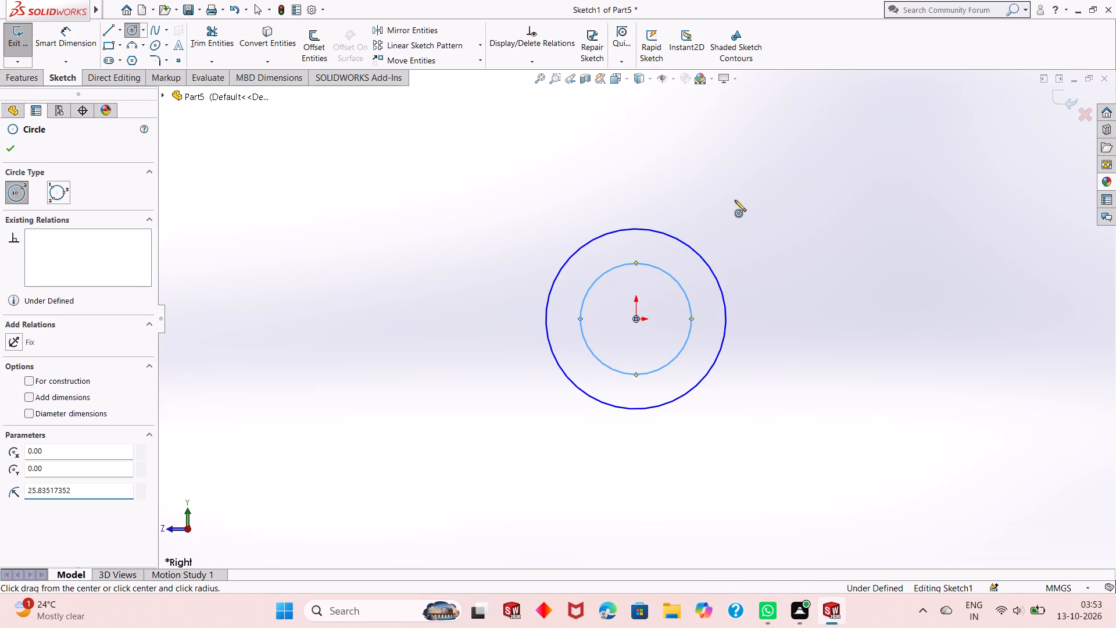
left_click(746, 207)
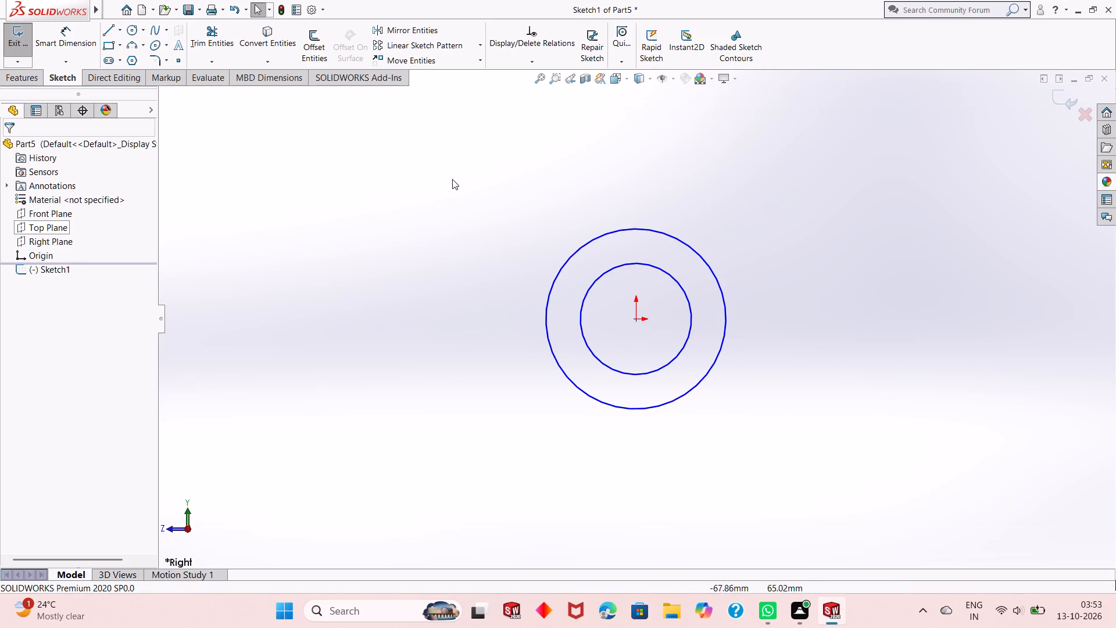
Dimension the outer circle's diameter as 68 mm.
left_click(66, 38)
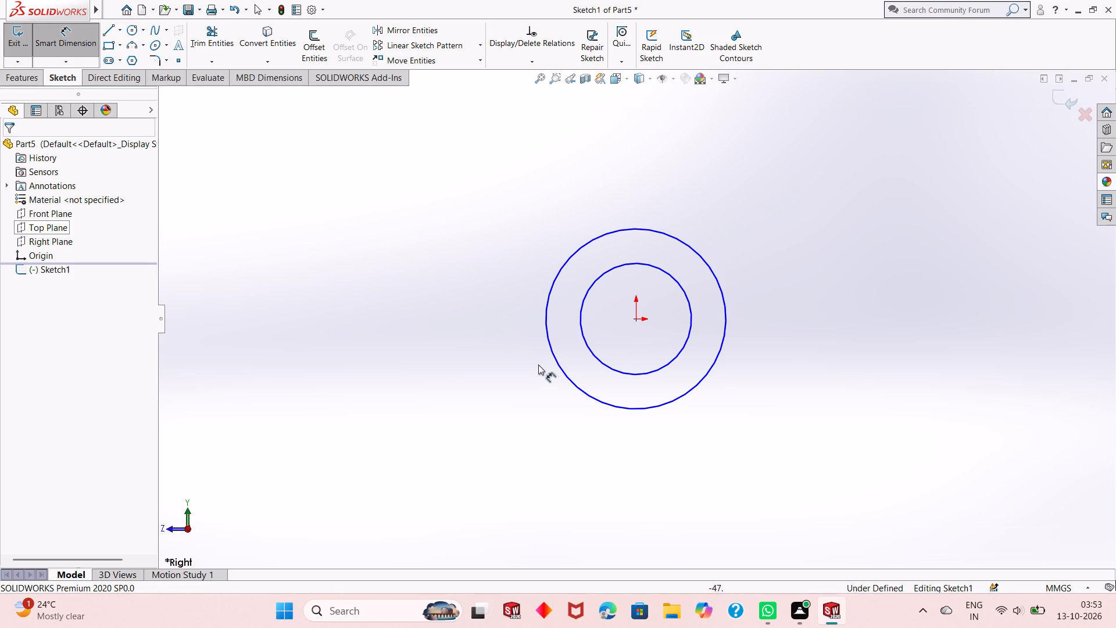
left_click(561, 374)
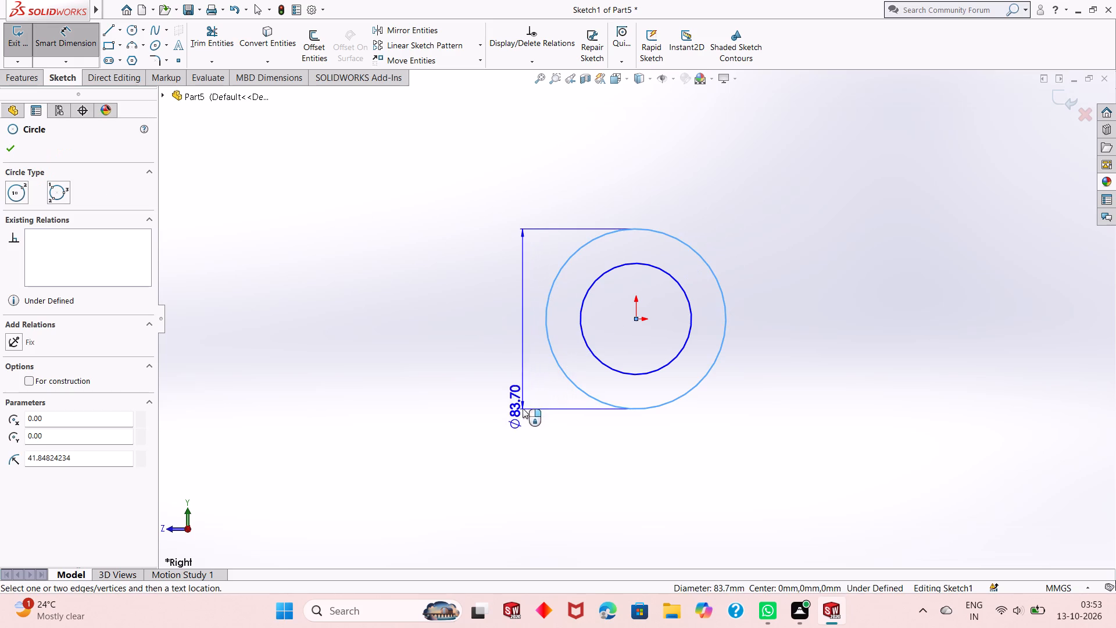
left_click(468, 435)
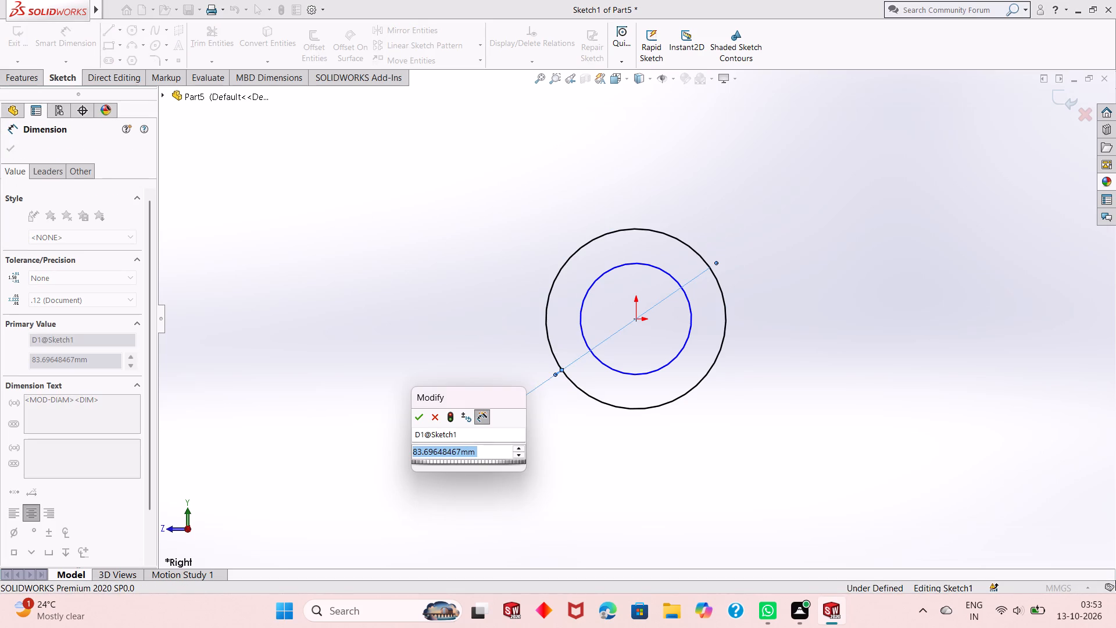
type("34+34")
key("Return")
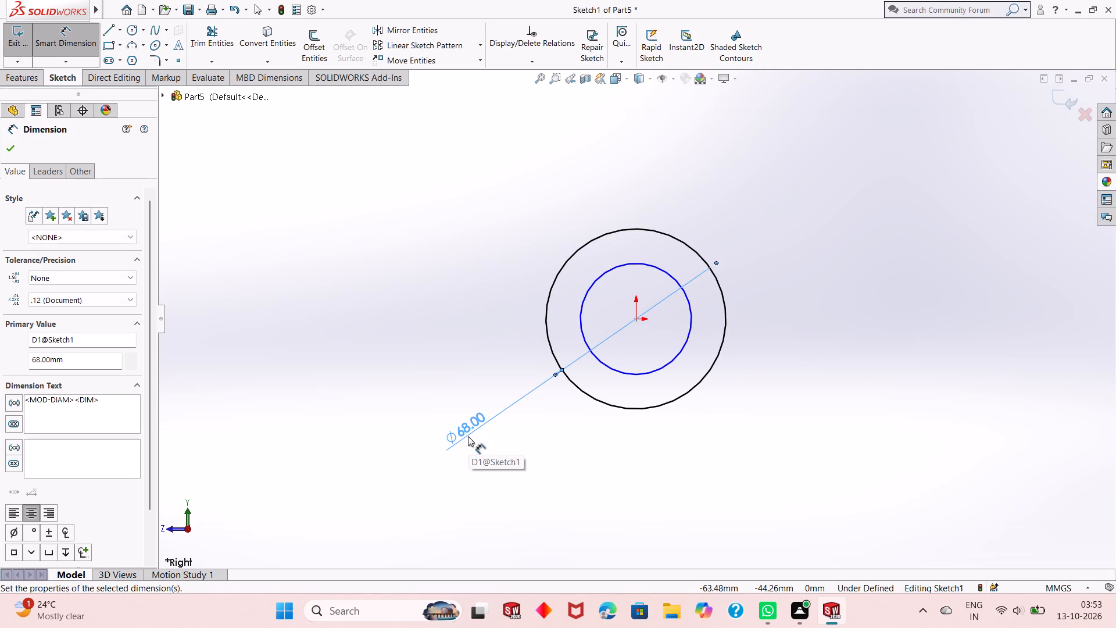
Dimension the inner circle's diameter as 36 mm and leave the dimension command.
left_click(608, 365)
left_click(526, 481)
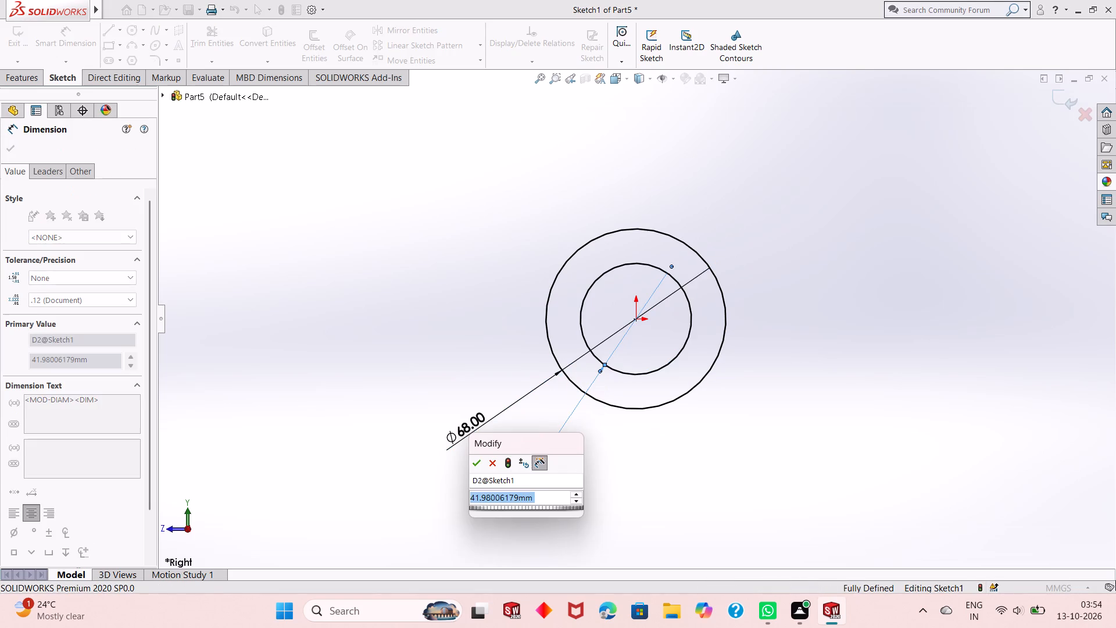
type("18+18")
key("Return")
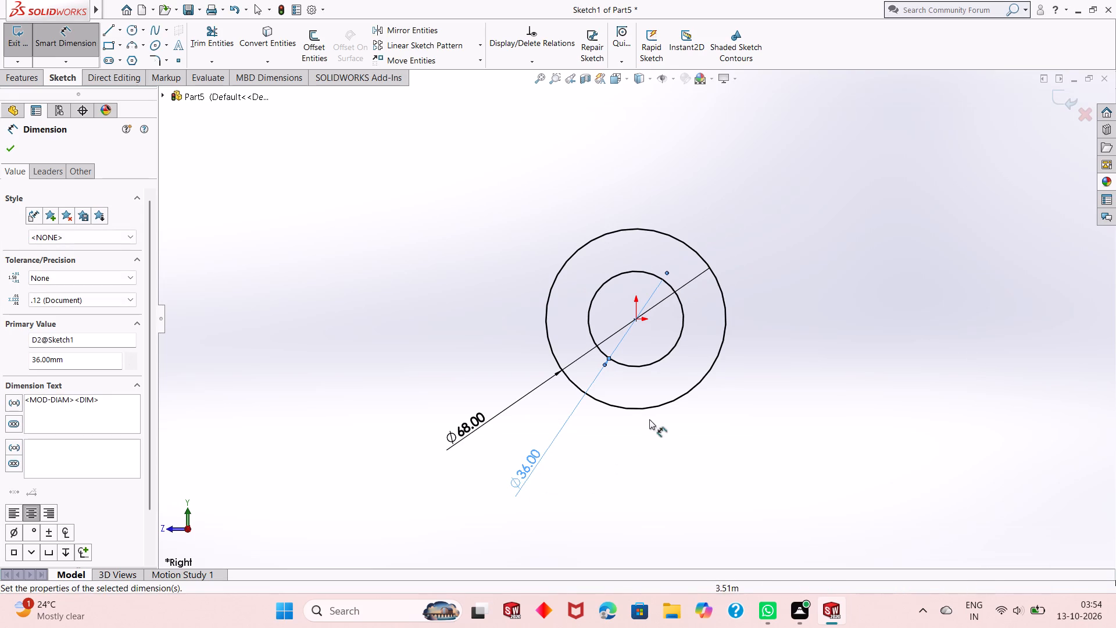
scroll(635, 343, "up", 1)
scroll(644, 305, "down", 2)
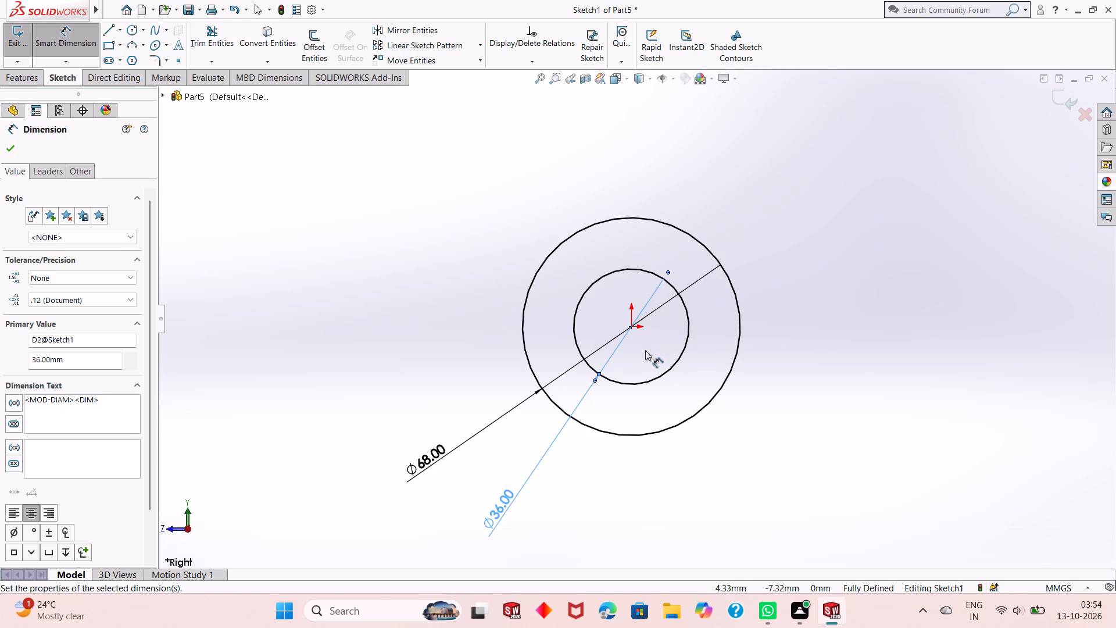
scroll(648, 358, "down", 1)
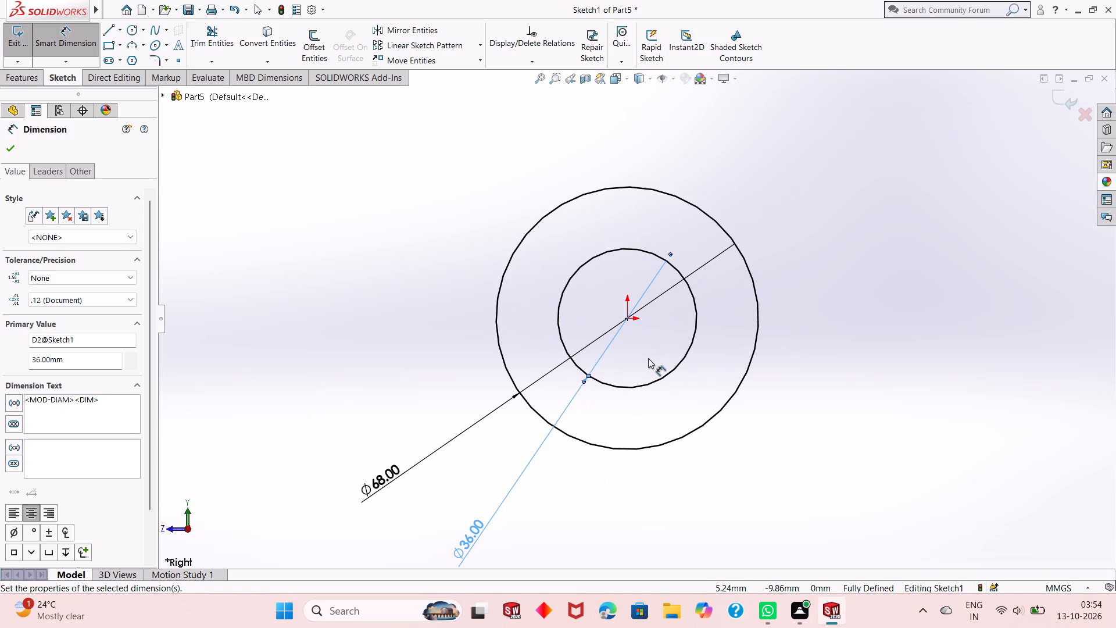
scroll(648, 358, "up", 2)
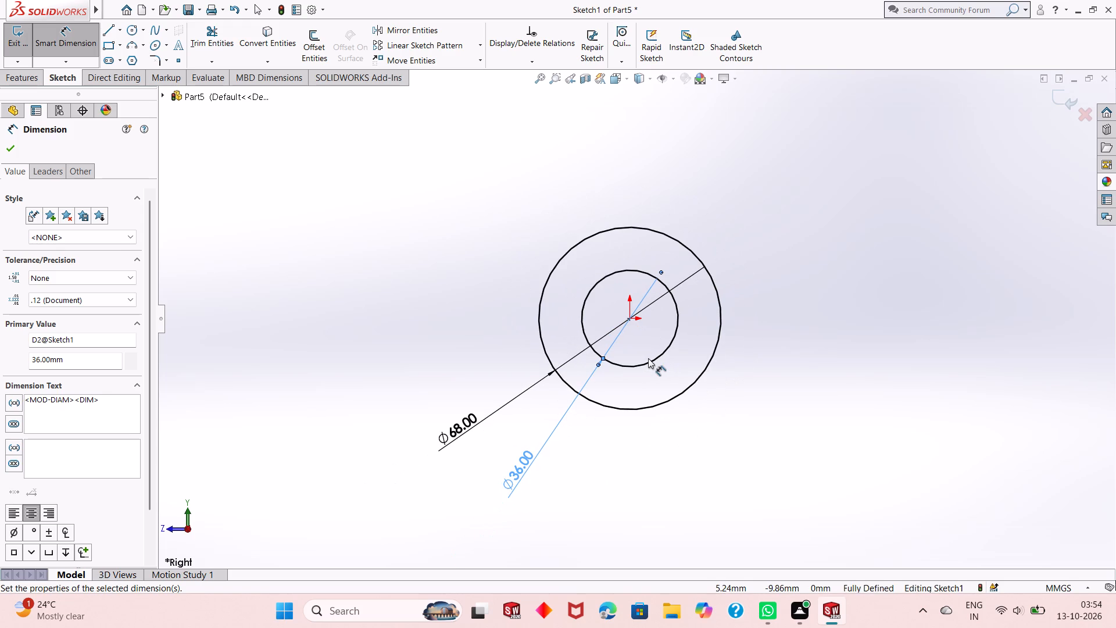
right_click(427, 325)
left_click(455, 358)
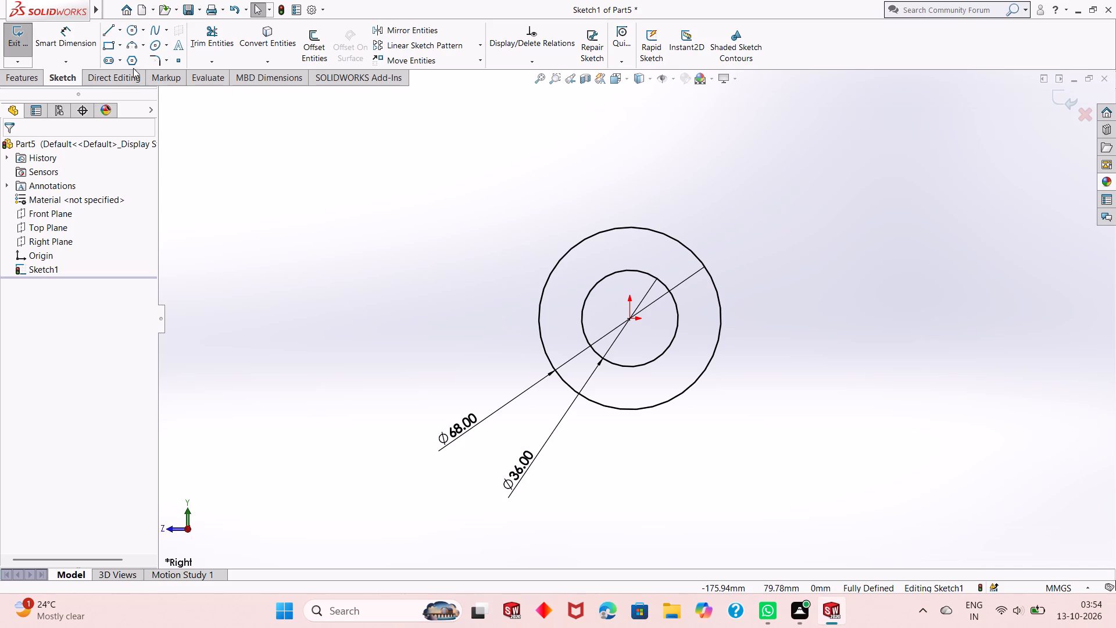
Draw a centerline about 45 mm long from the origin diagonally down and right, ending beyond the outer circle.
left_click(119, 36)
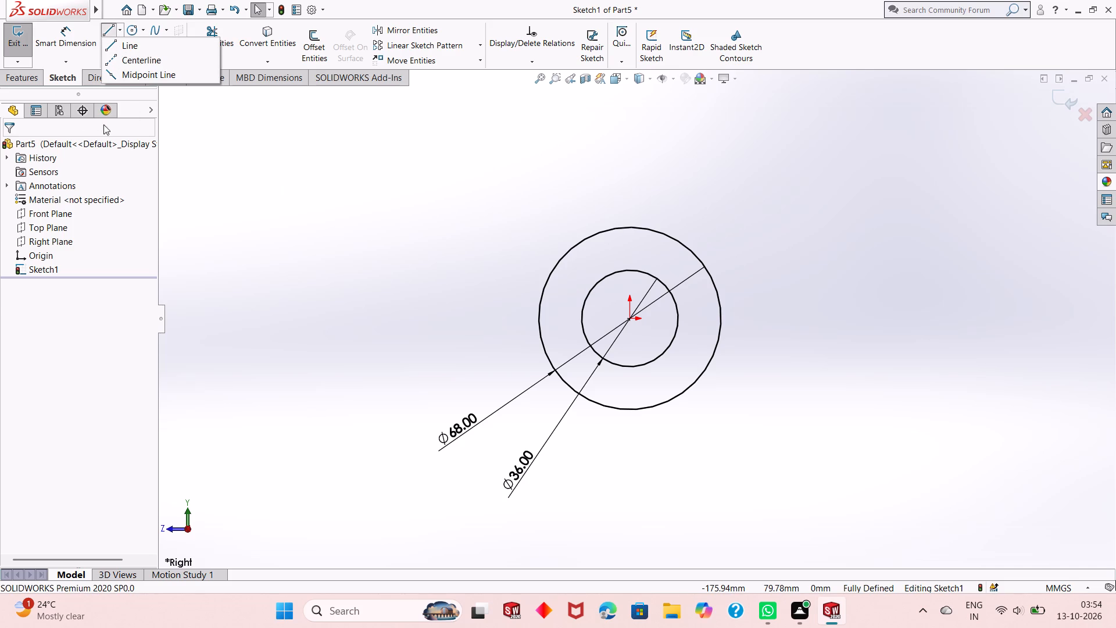
left_click(126, 57)
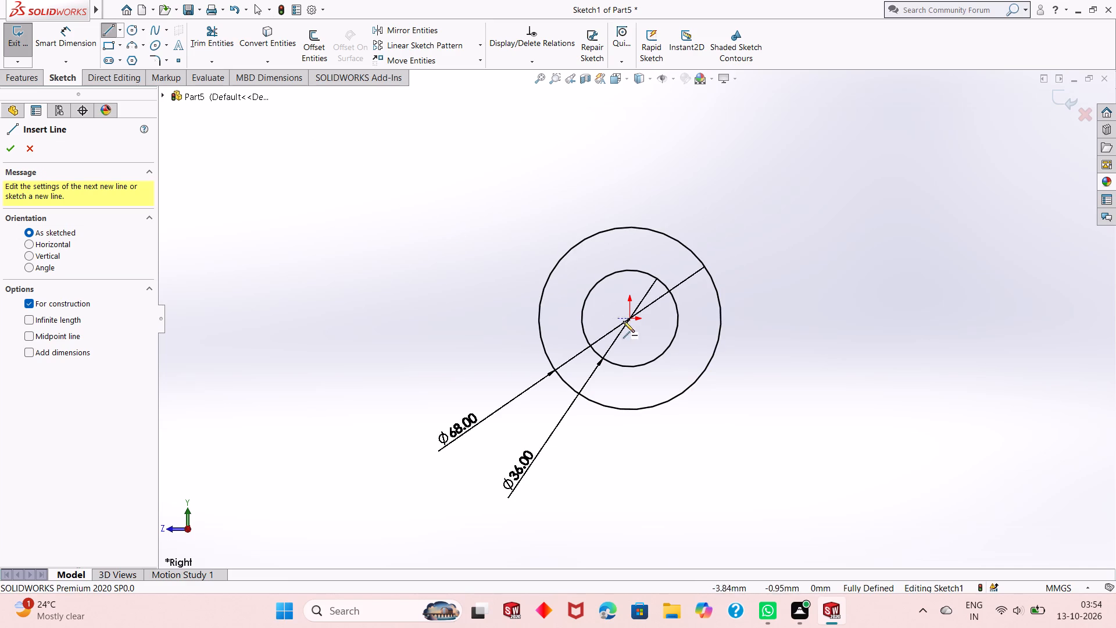
left_click(631, 320)
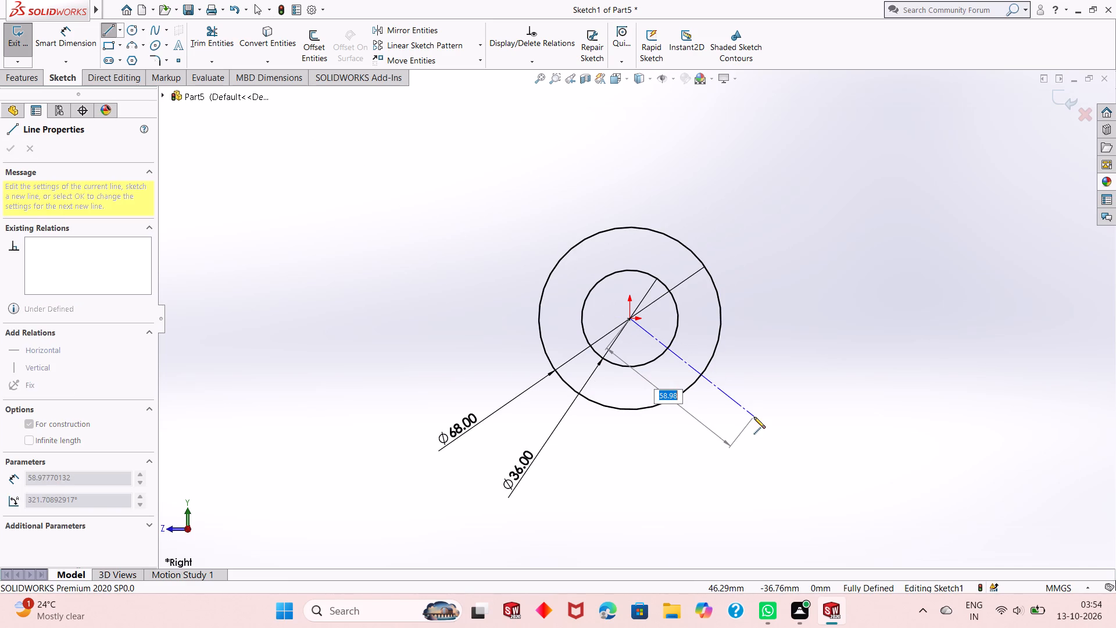
left_click(720, 397)
right_click(769, 338)
left_click(792, 345)
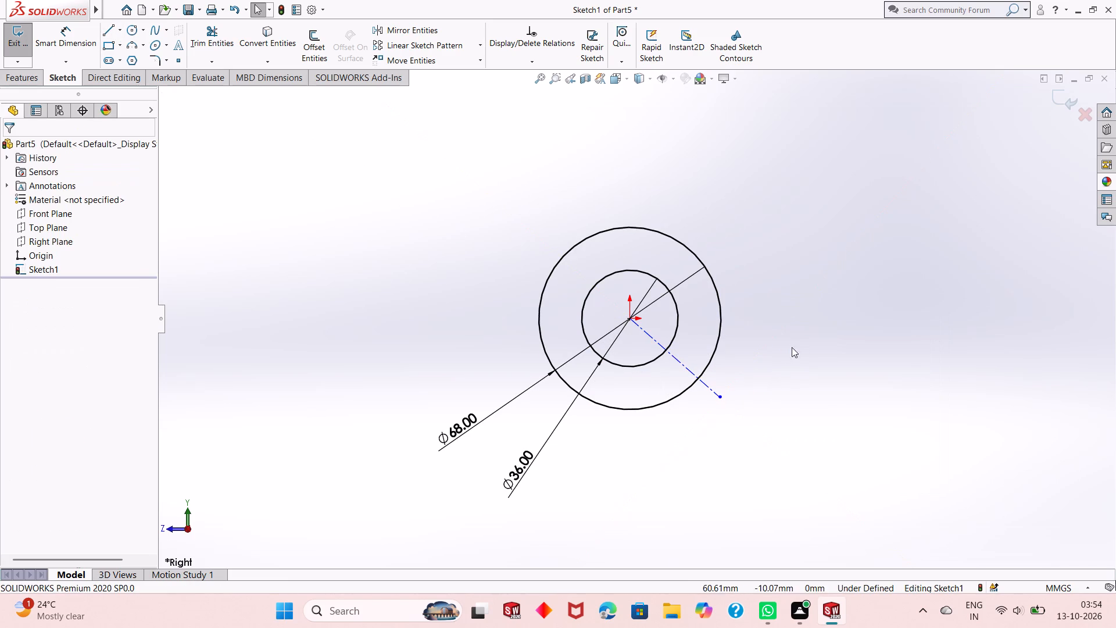
Dimension the angle between the downward vertical through the origin and the diagonal centerline as 45°.
left_click(76, 44)
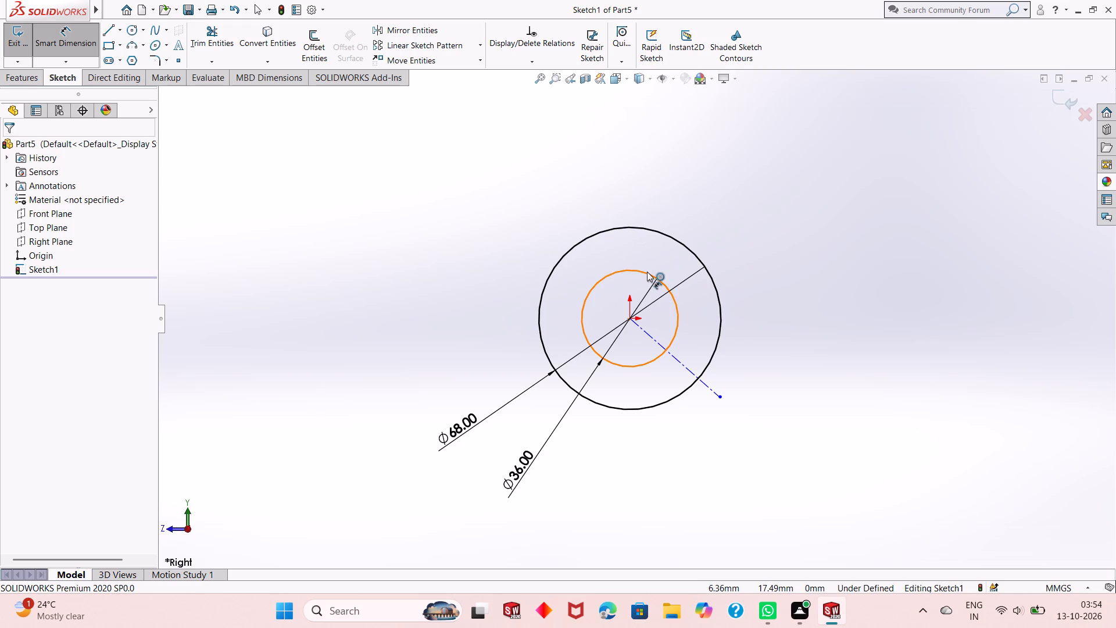
left_click(686, 367)
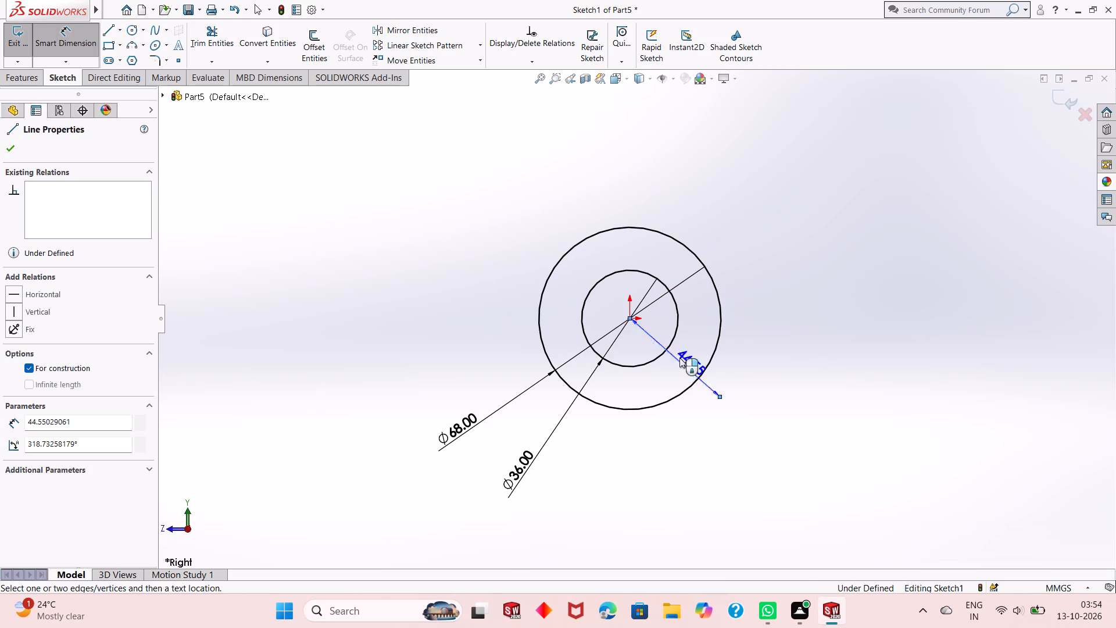
left_click(628, 317)
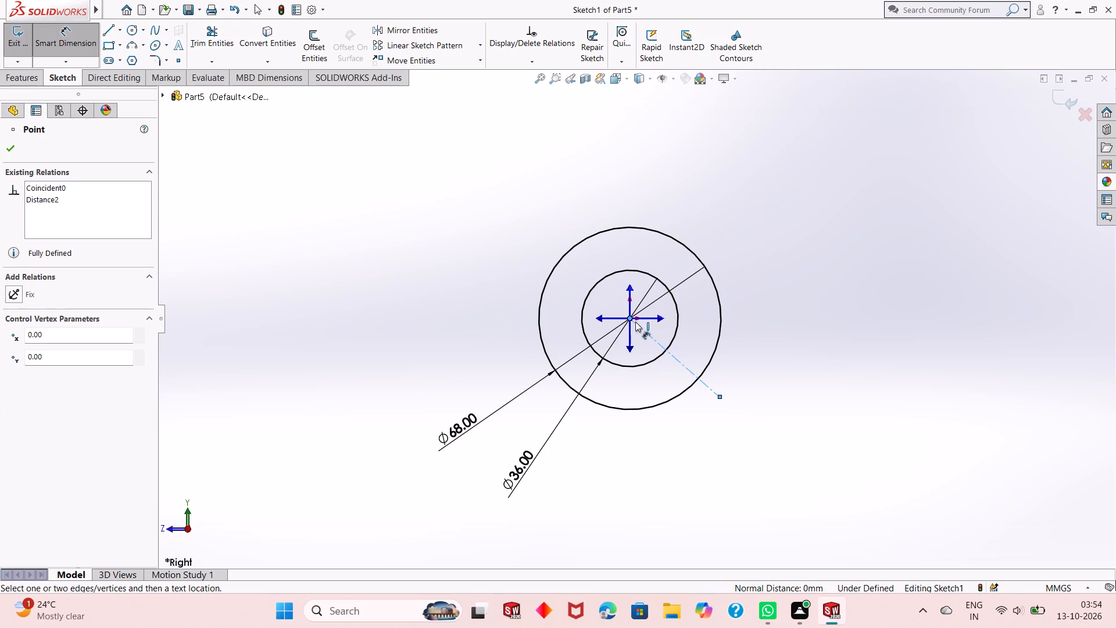
left_click(628, 352)
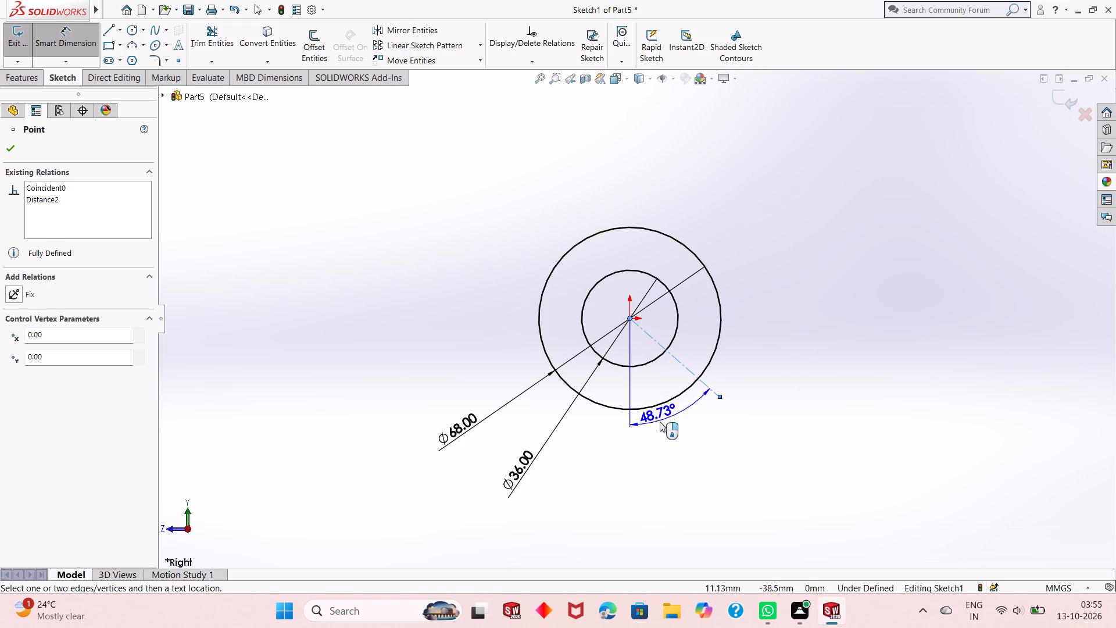
left_click(660, 422)
type("45")
key("Return")
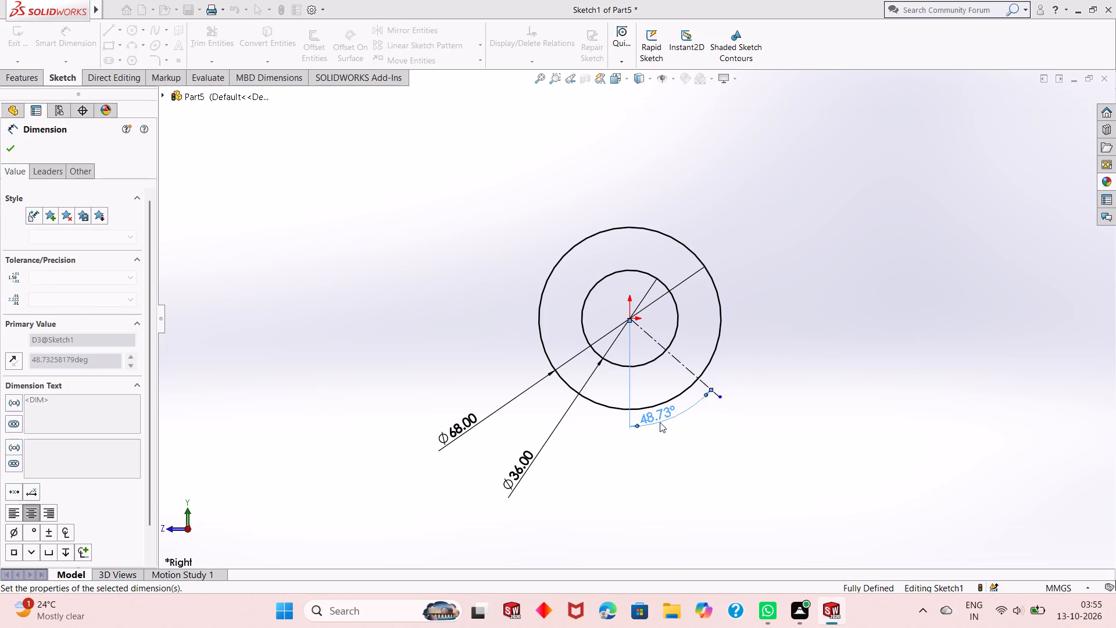
right_click(741, 300)
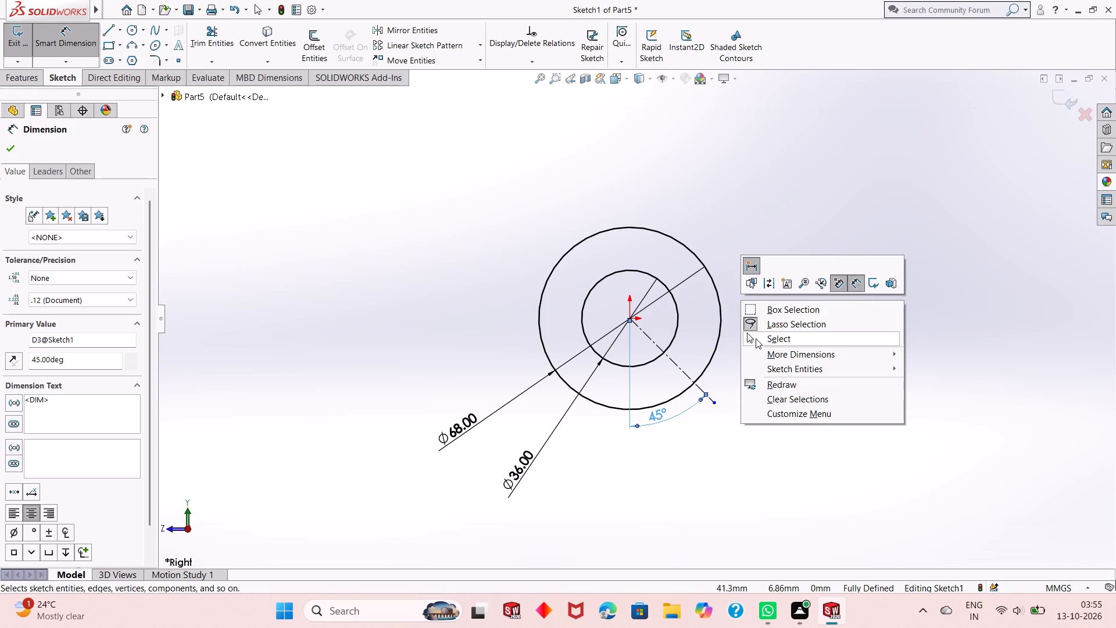
left_click(756, 343)
Offset the diagonal centerline 4 mm bi-directionally with dimensions added, giving a parallel line on each side.
scroll(637, 371, "down", 2)
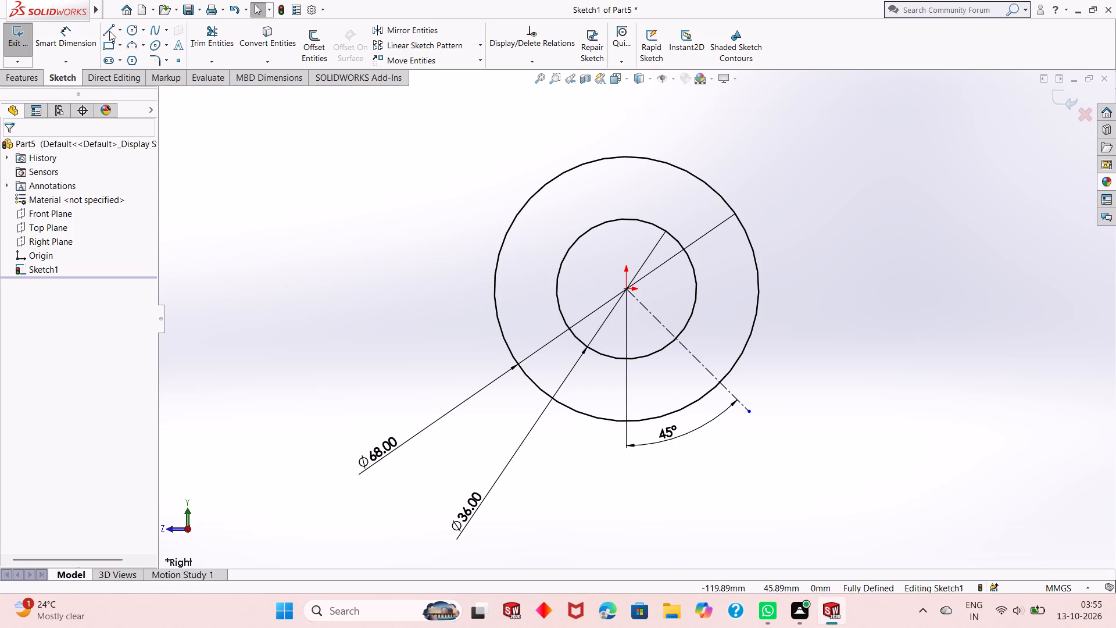
left_click(302, 49)
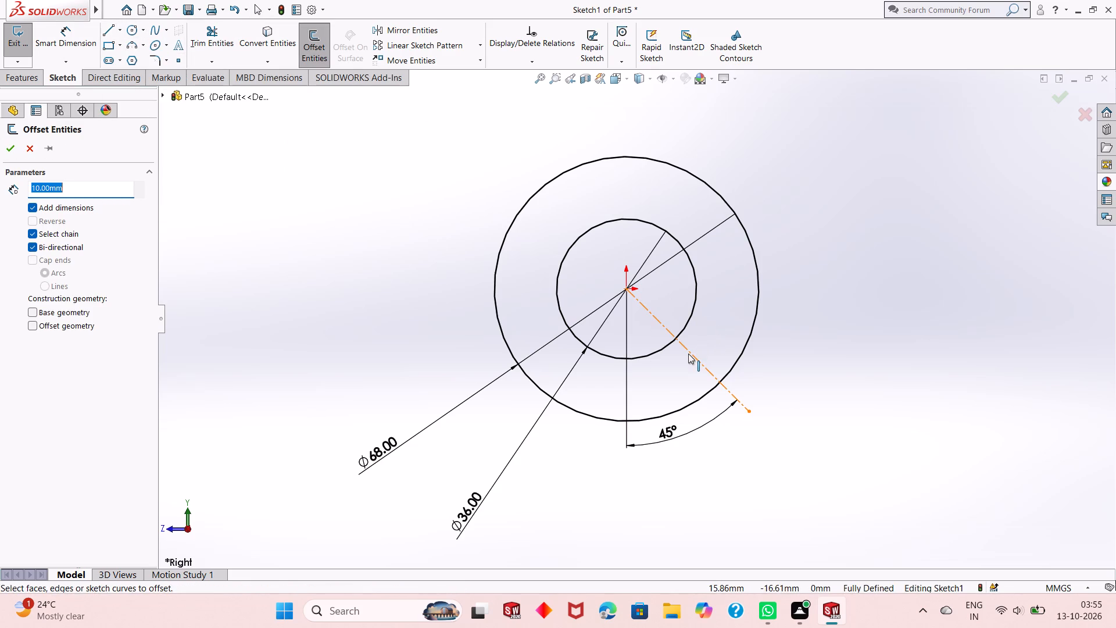
left_click(688, 354)
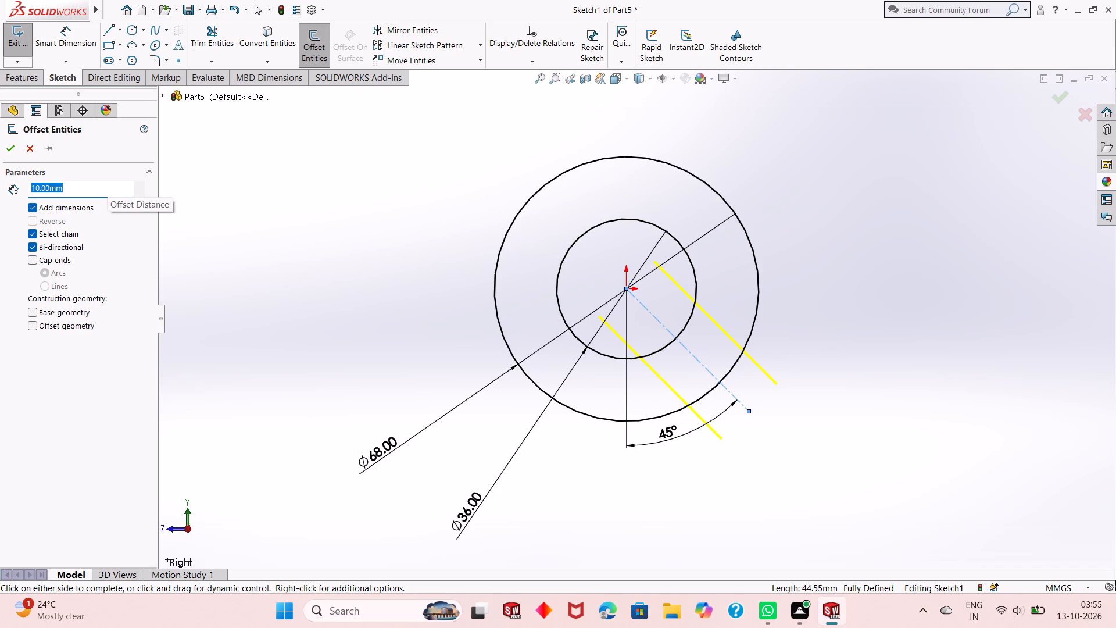
key("4")
key("Return")
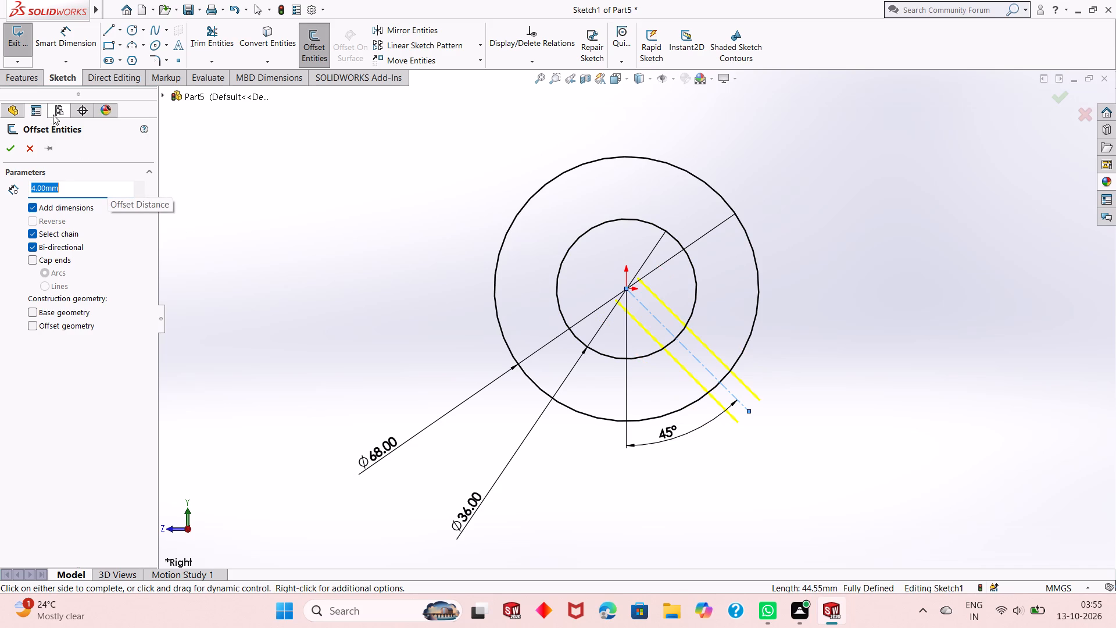
left_click(9, 154)
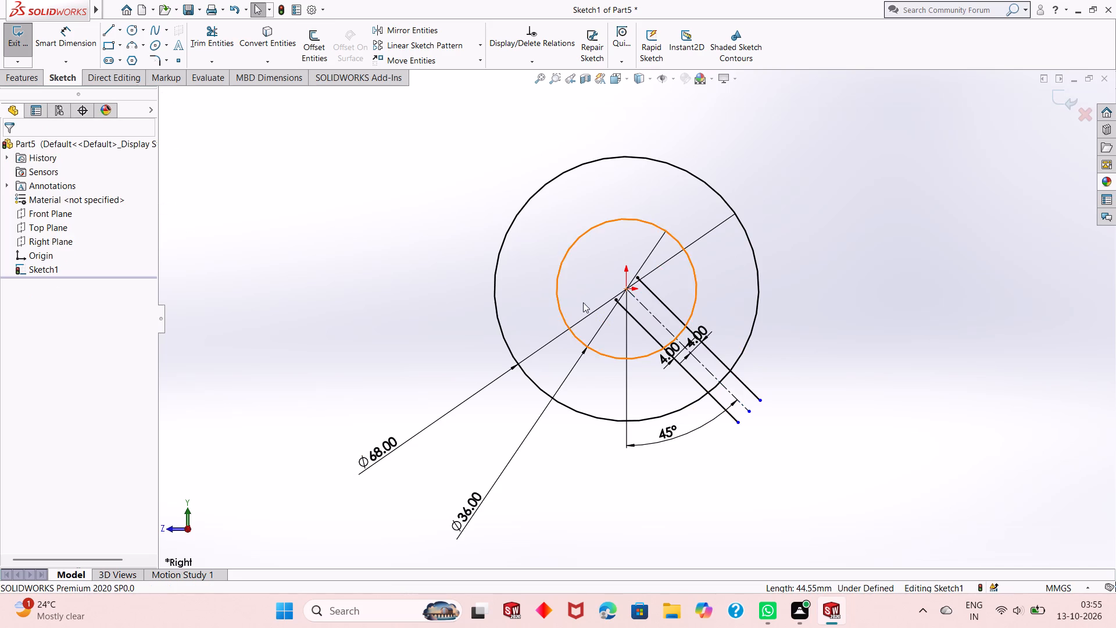
Delete the two 4 mm offset dimensions beside the diagonal centerline.
right_click(696, 341)
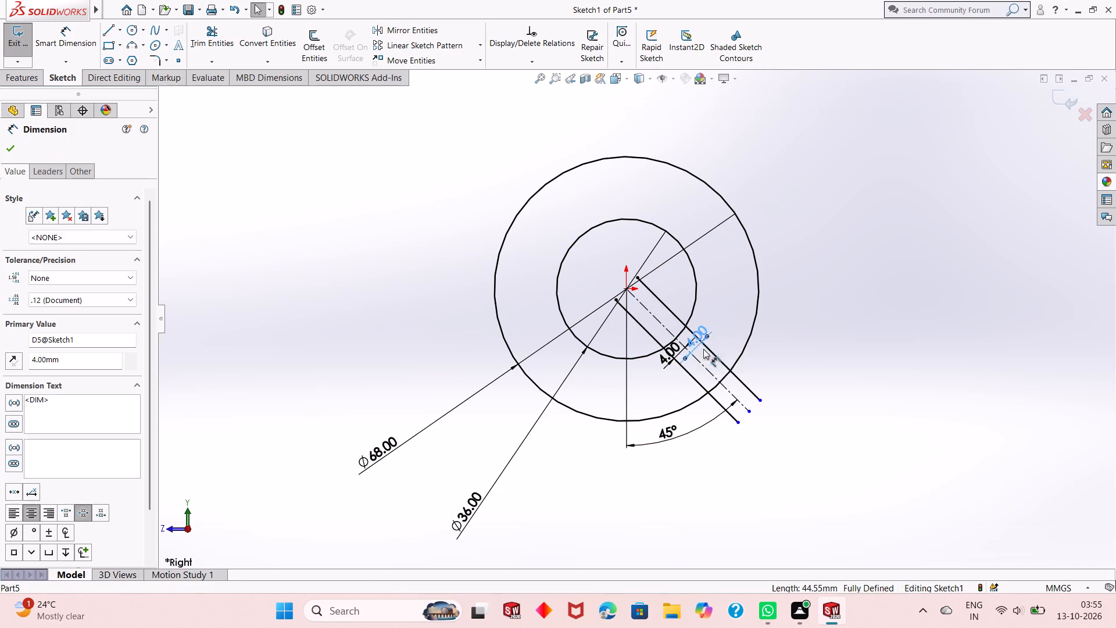
left_click(739, 445)
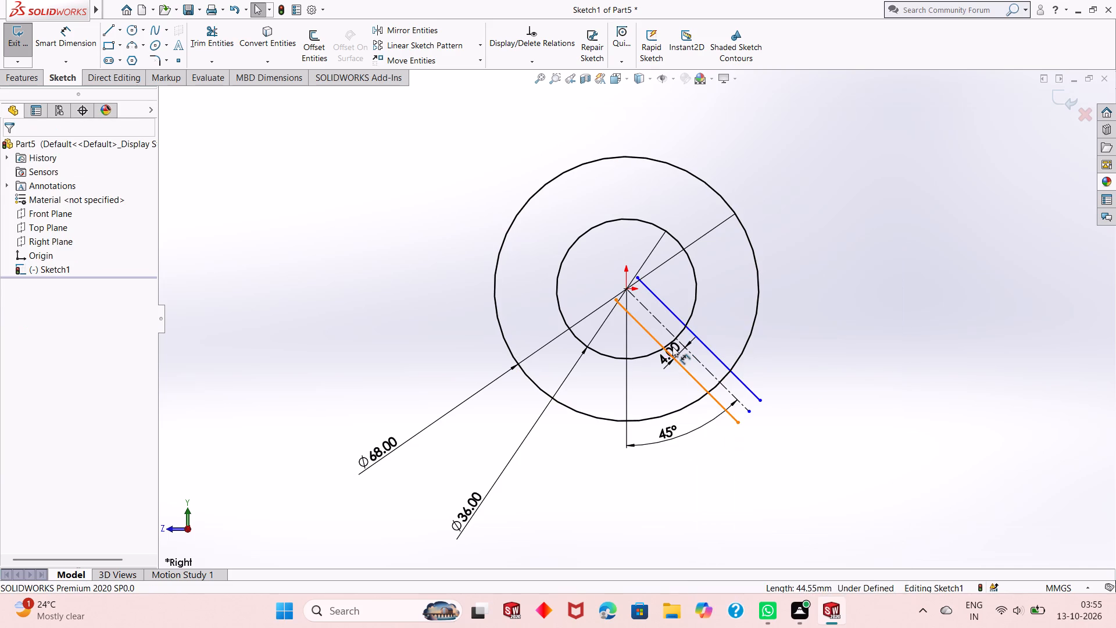
right_click(673, 347)
left_click(752, 438)
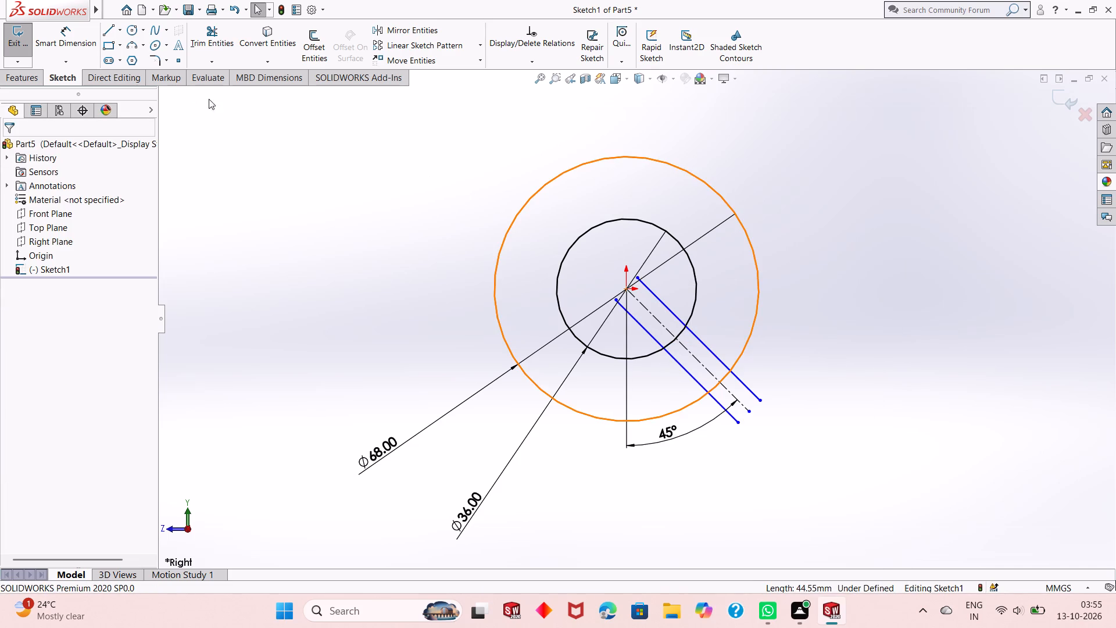
Trim both parallel lines inside the inner circle and beyond the outer circle, leaving only the segments between the circles.
left_click(194, 47)
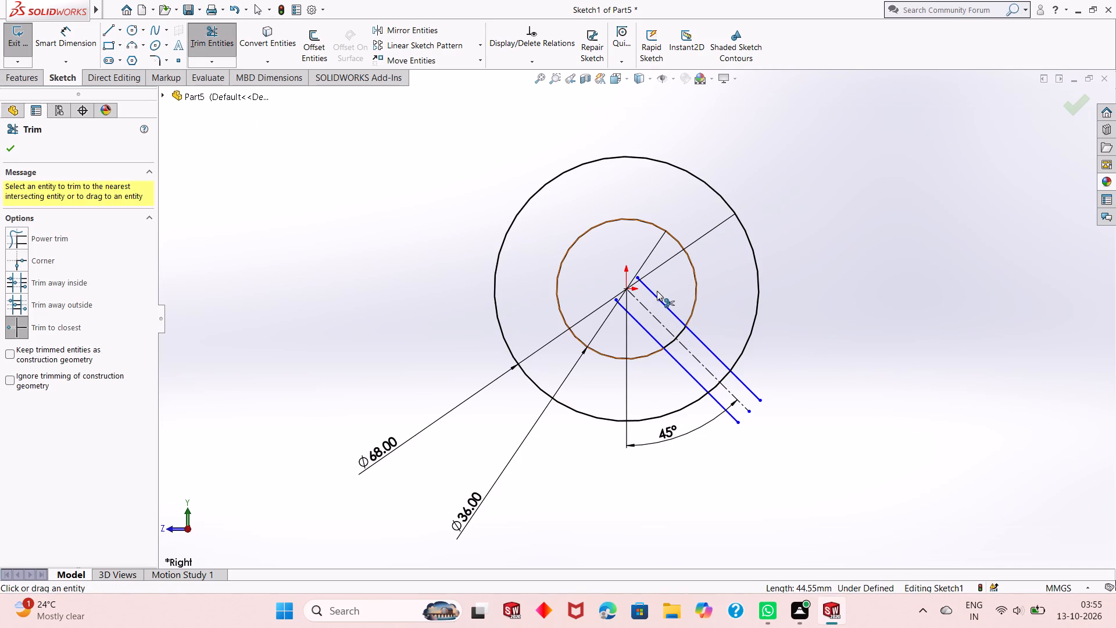
left_click(657, 292)
left_click(657, 300)
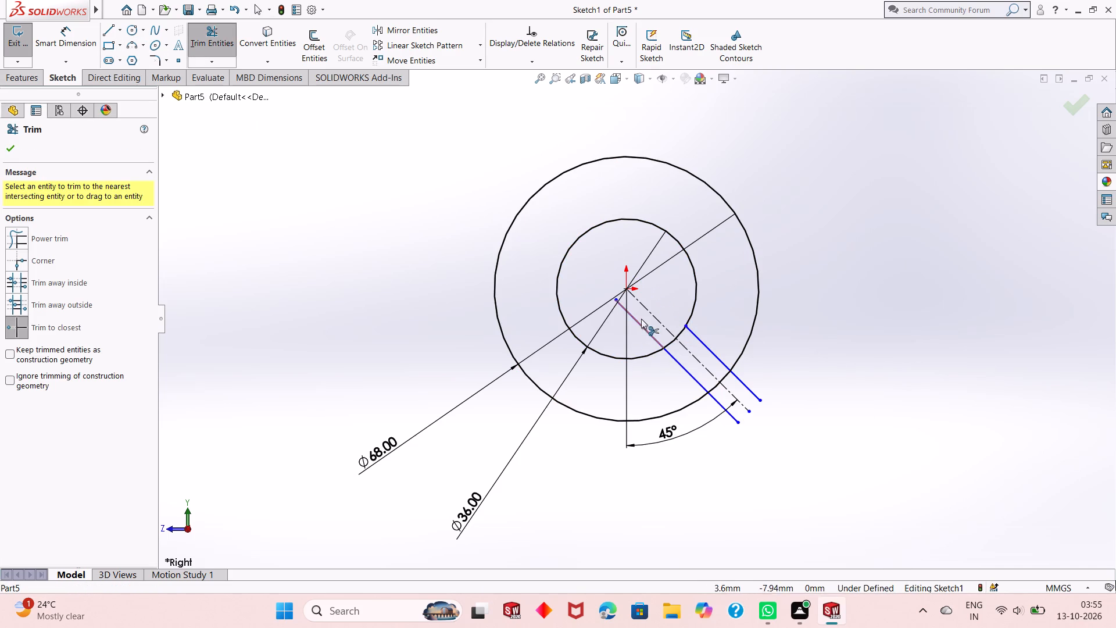
left_click(638, 324)
left_click(760, 394)
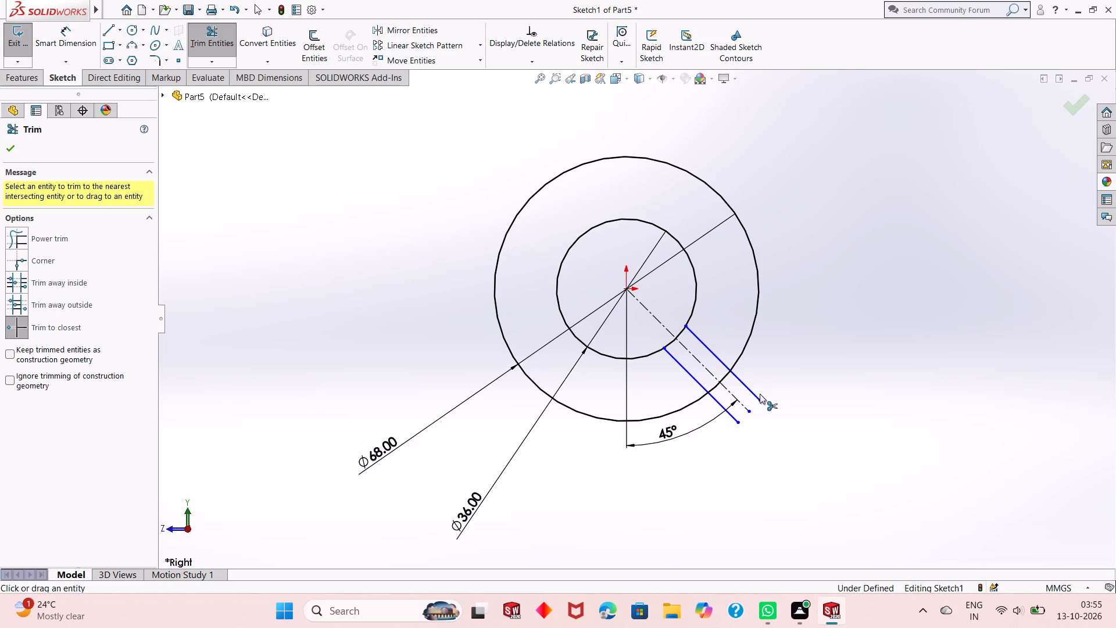
left_click(755, 399)
left_click(756, 398)
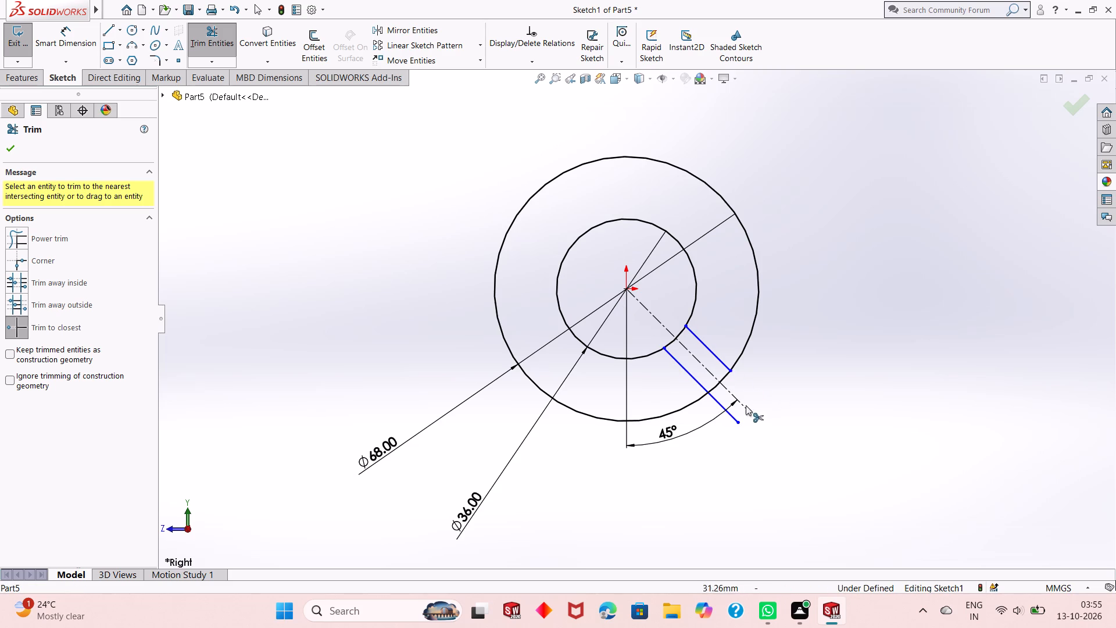
left_click(734, 418)
right_click(758, 369)
left_click(771, 404)
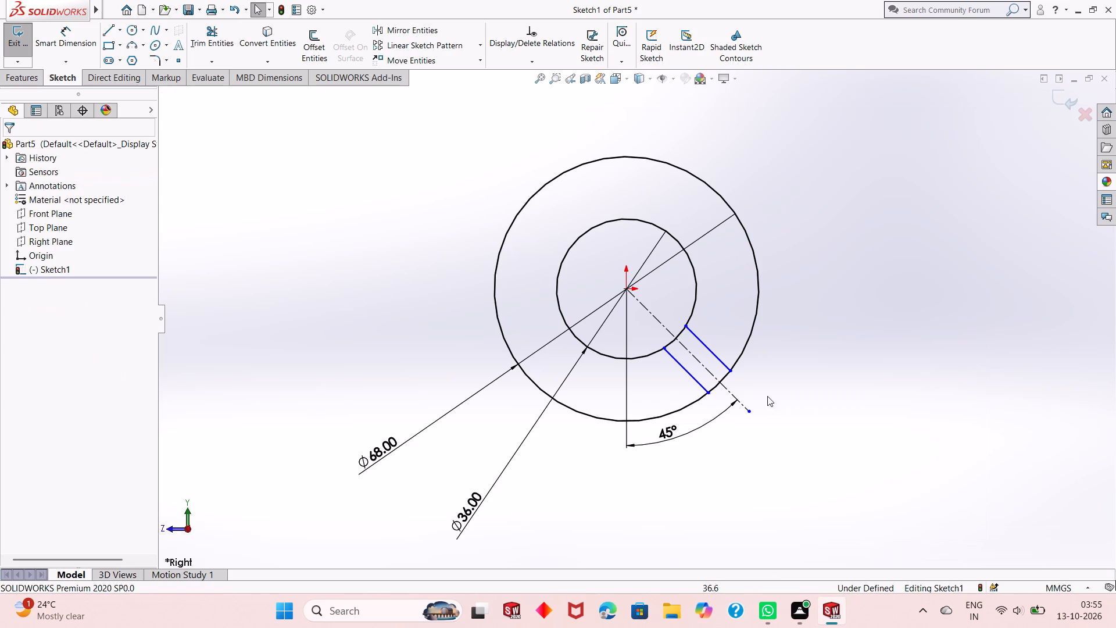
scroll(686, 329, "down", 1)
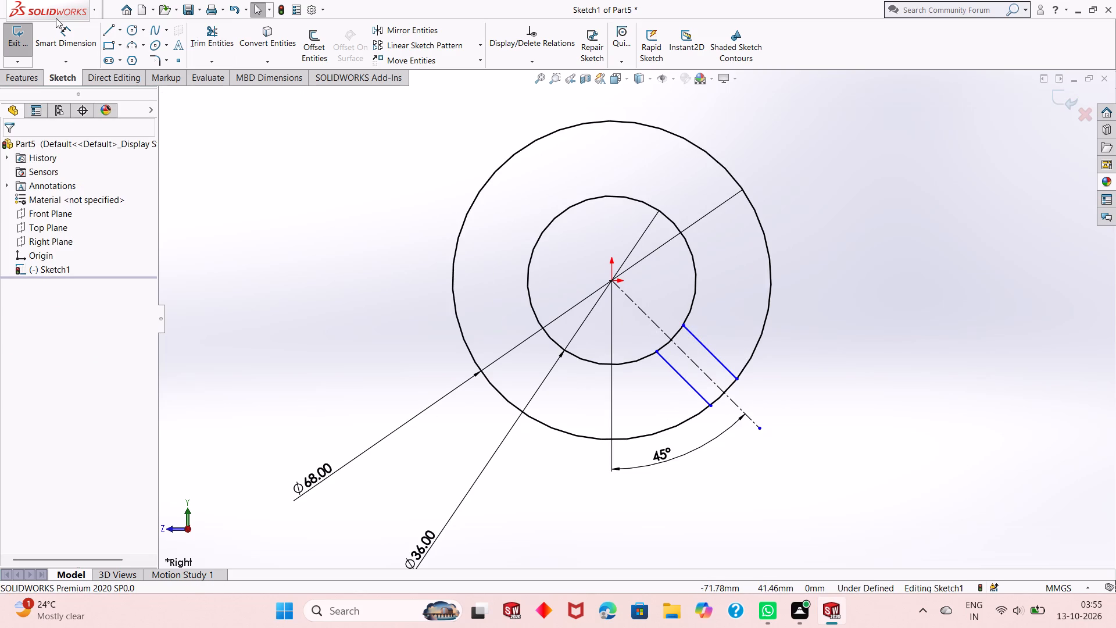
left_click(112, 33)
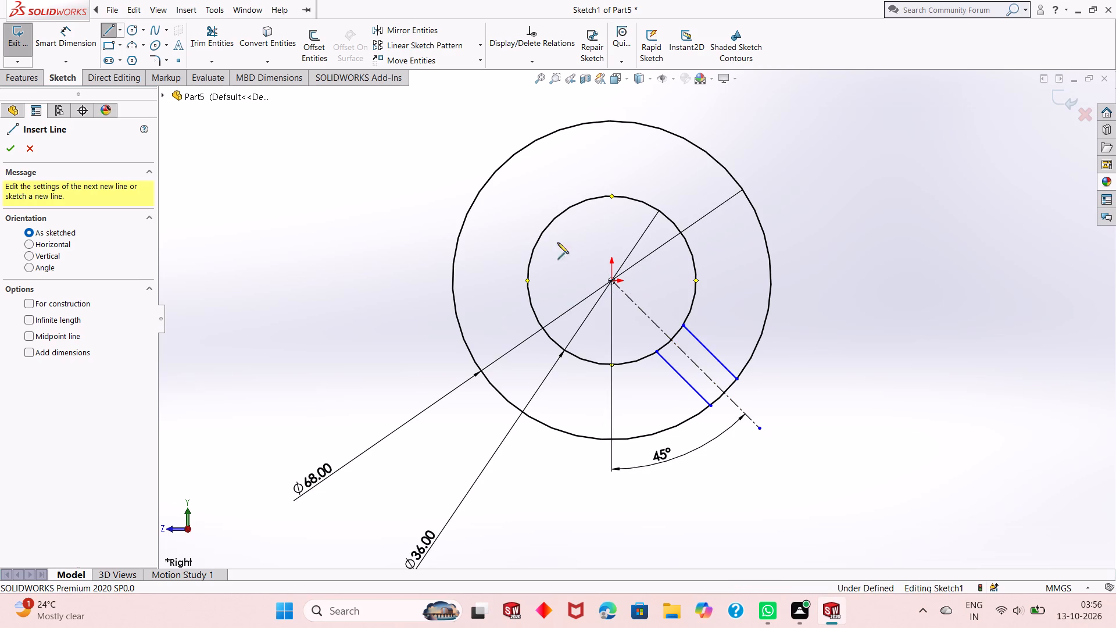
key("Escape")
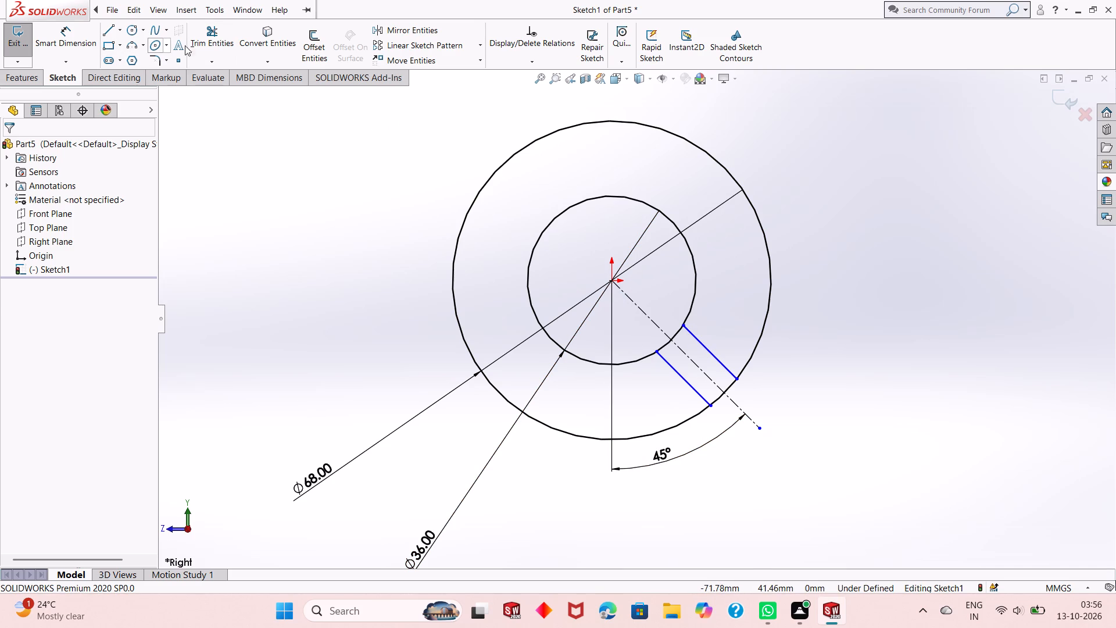
Extend the diagonal centerline through the origin to the opposite side of the inner circle and leave the Extend command.
left_click(209, 60)
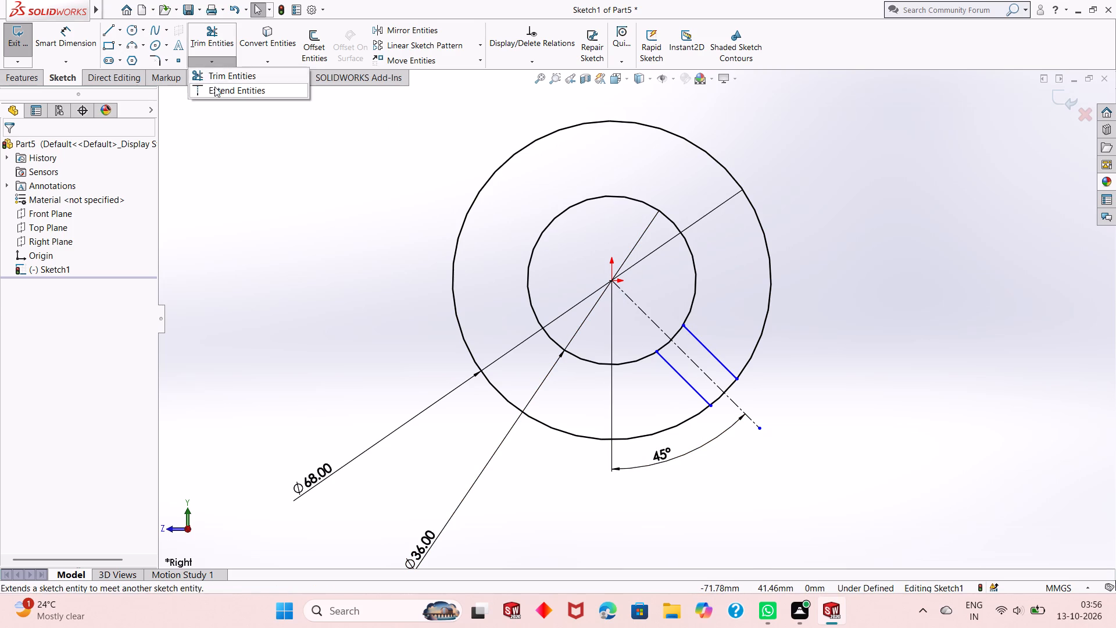
left_click(215, 88)
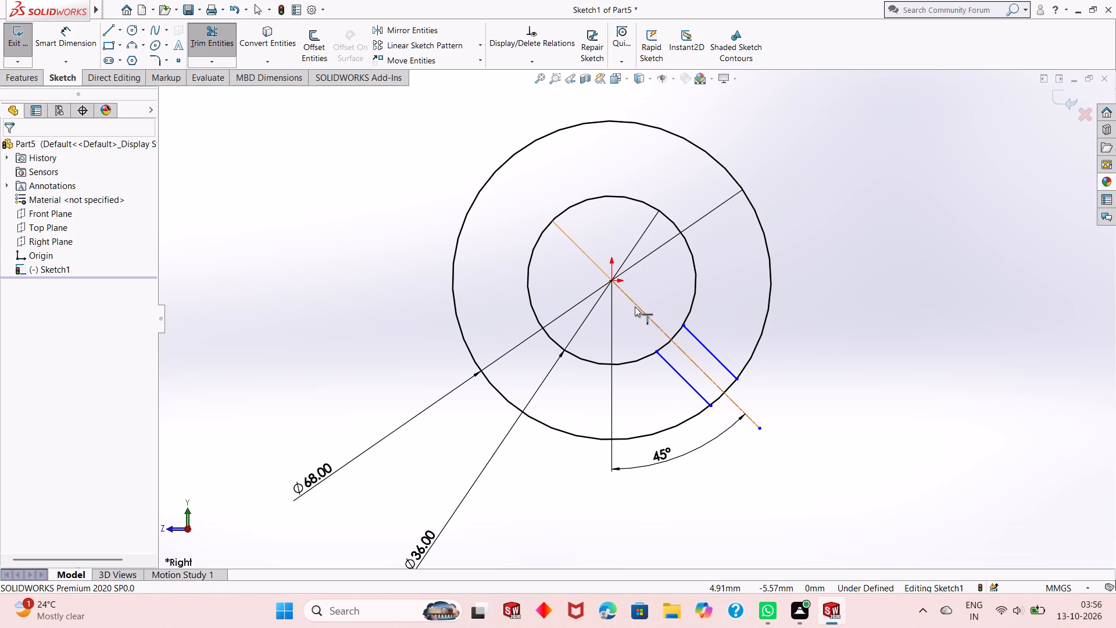
left_click(635, 306)
right_click(235, 117)
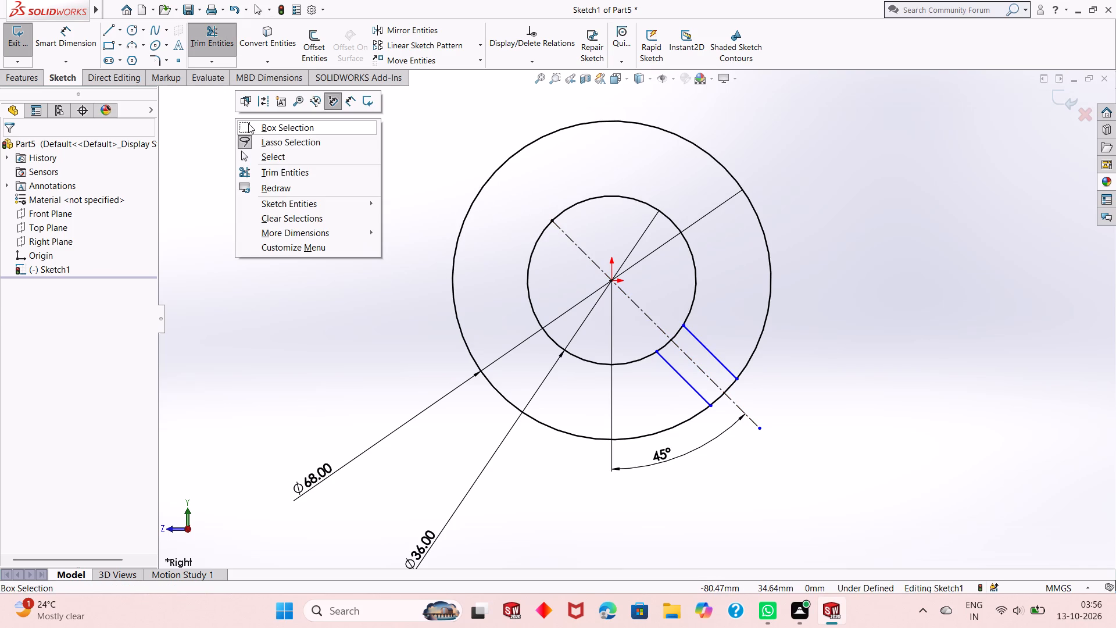
left_click(270, 157)
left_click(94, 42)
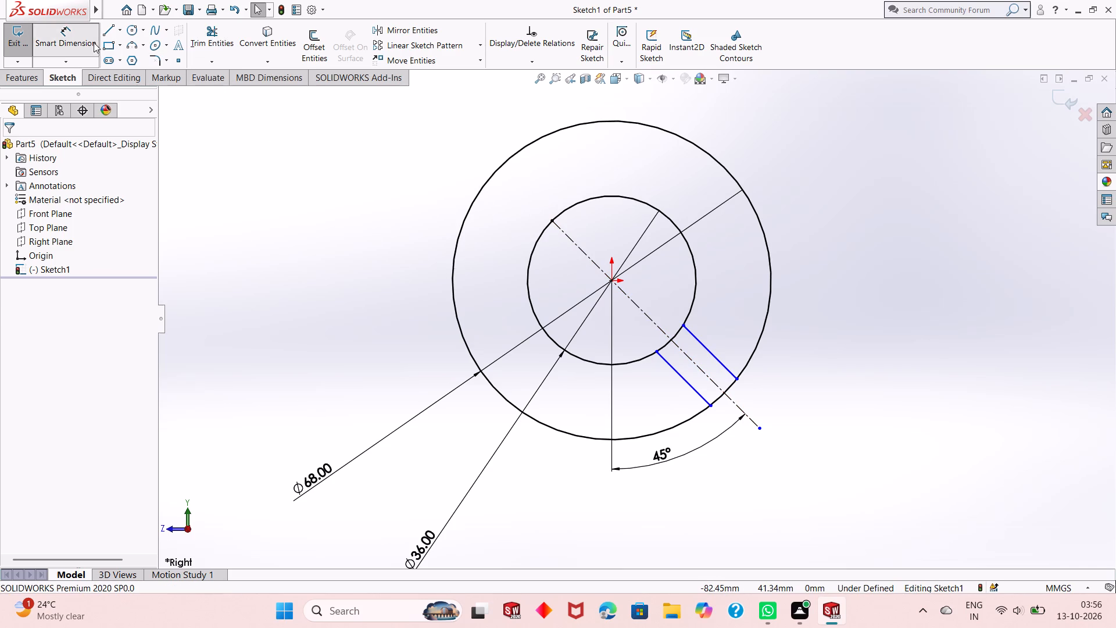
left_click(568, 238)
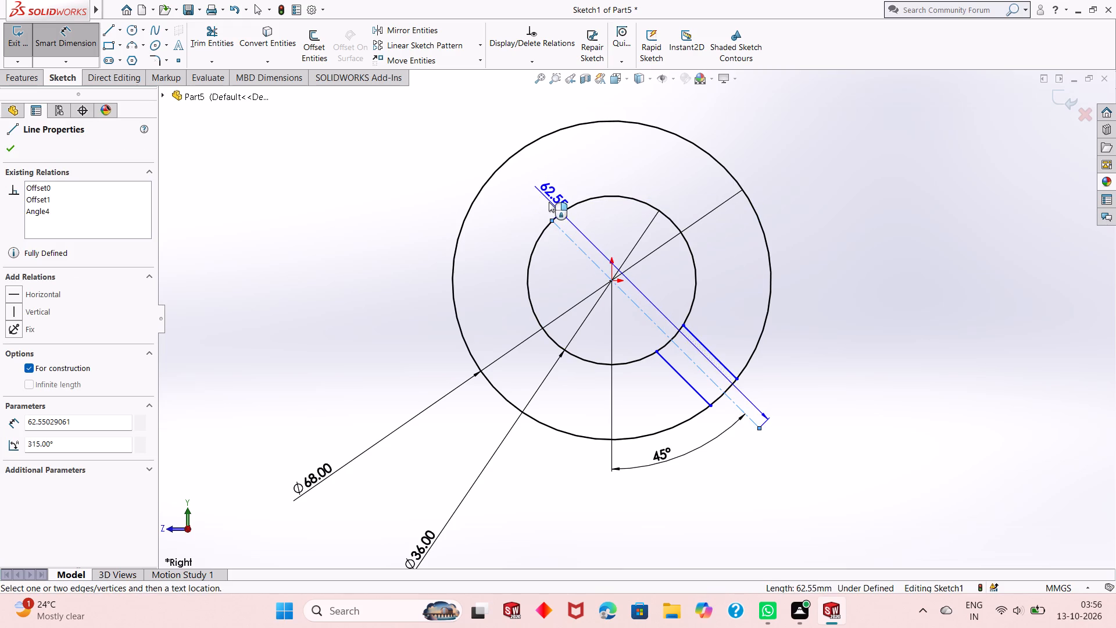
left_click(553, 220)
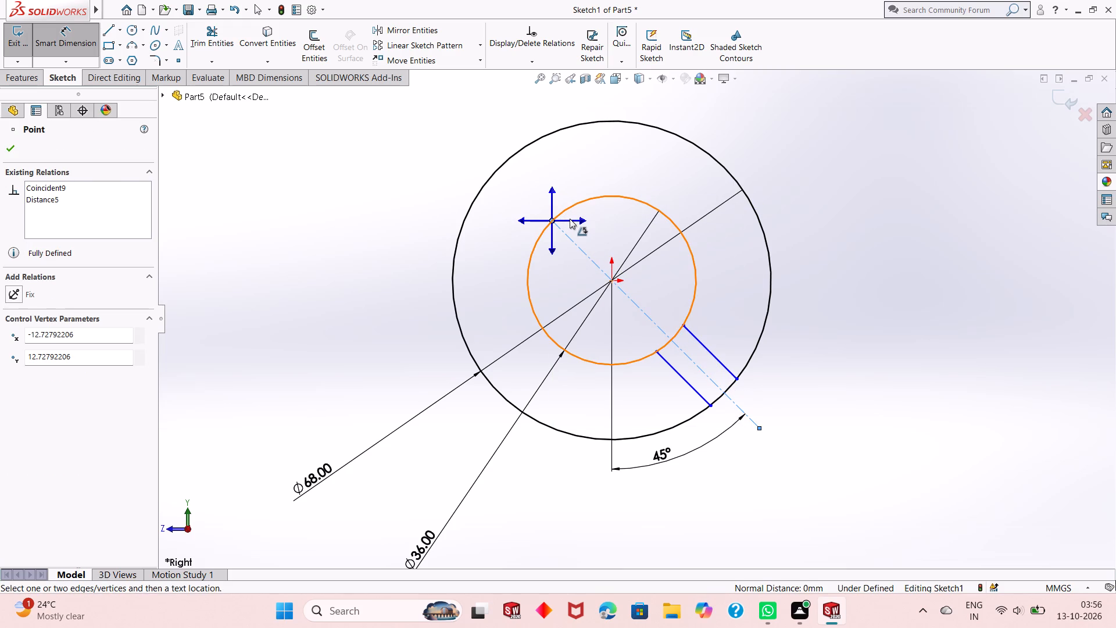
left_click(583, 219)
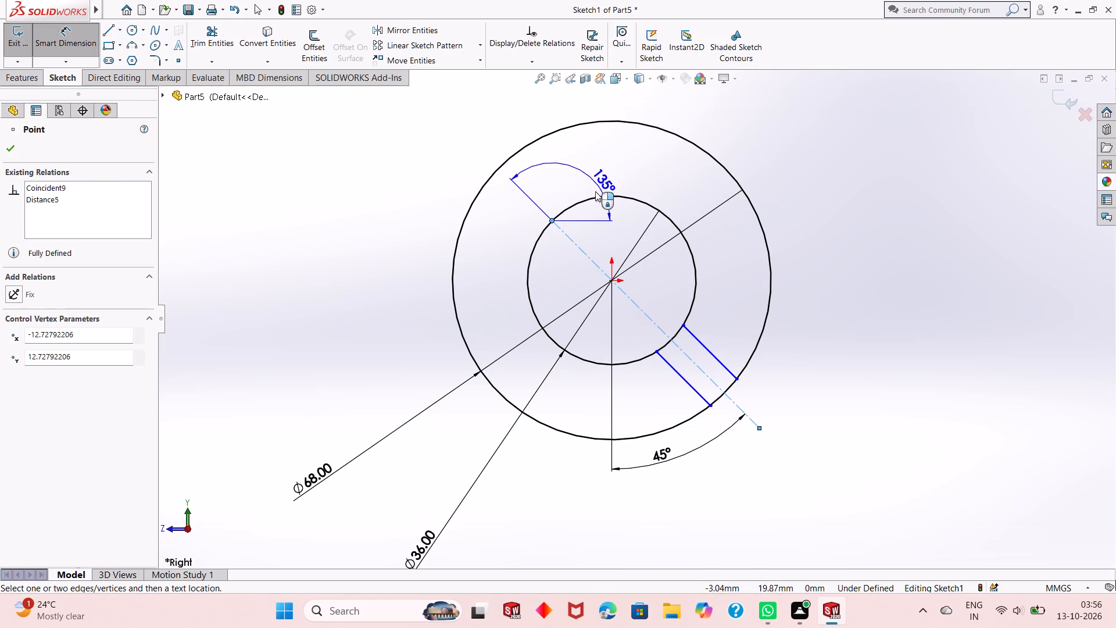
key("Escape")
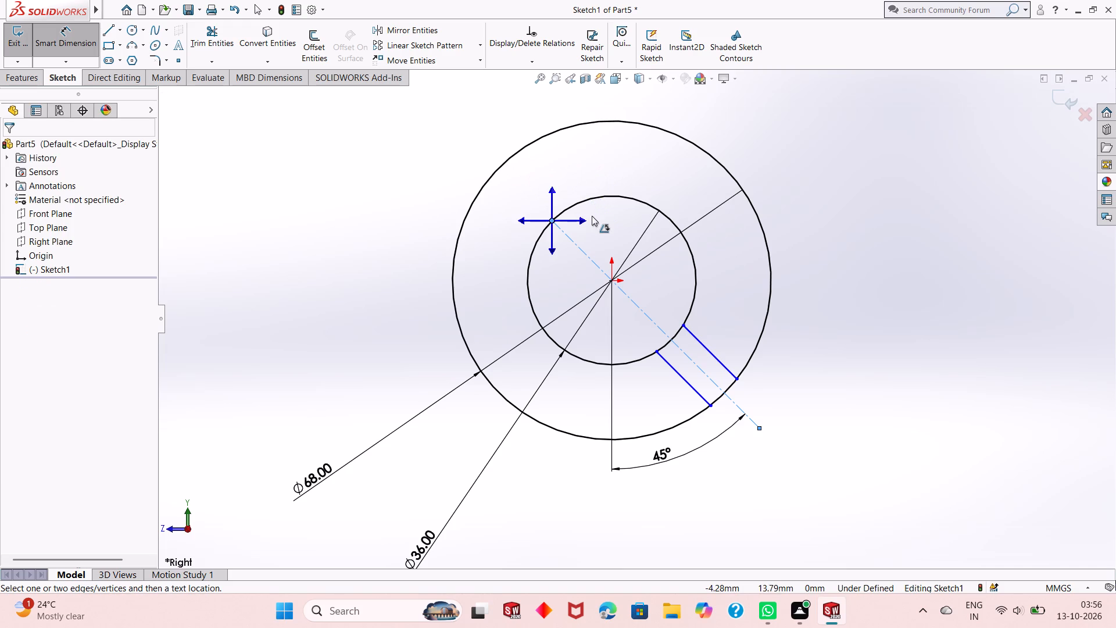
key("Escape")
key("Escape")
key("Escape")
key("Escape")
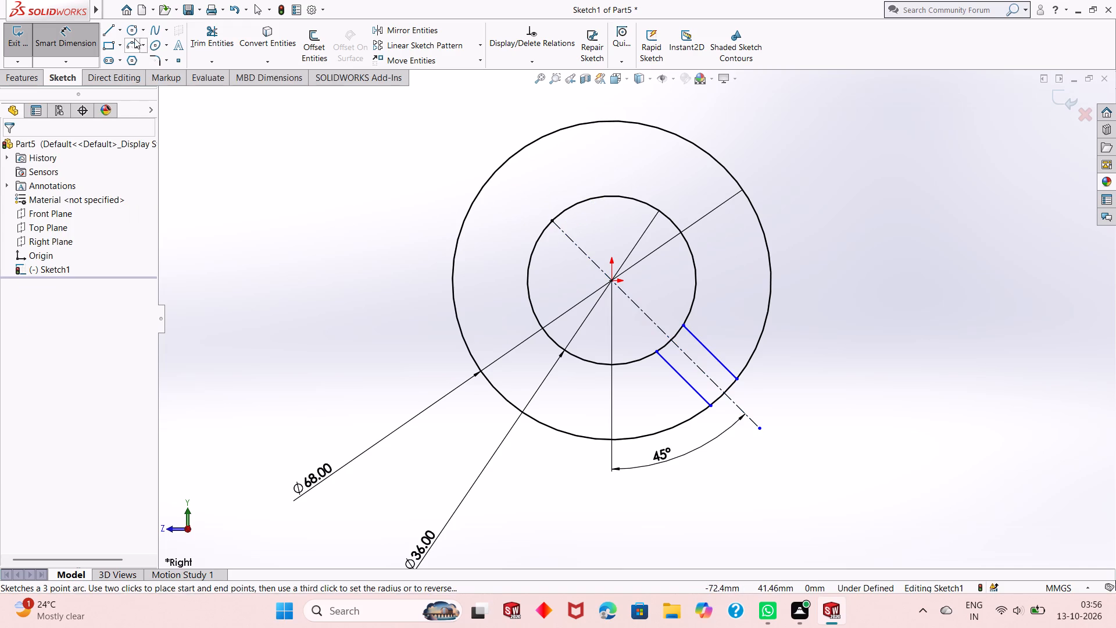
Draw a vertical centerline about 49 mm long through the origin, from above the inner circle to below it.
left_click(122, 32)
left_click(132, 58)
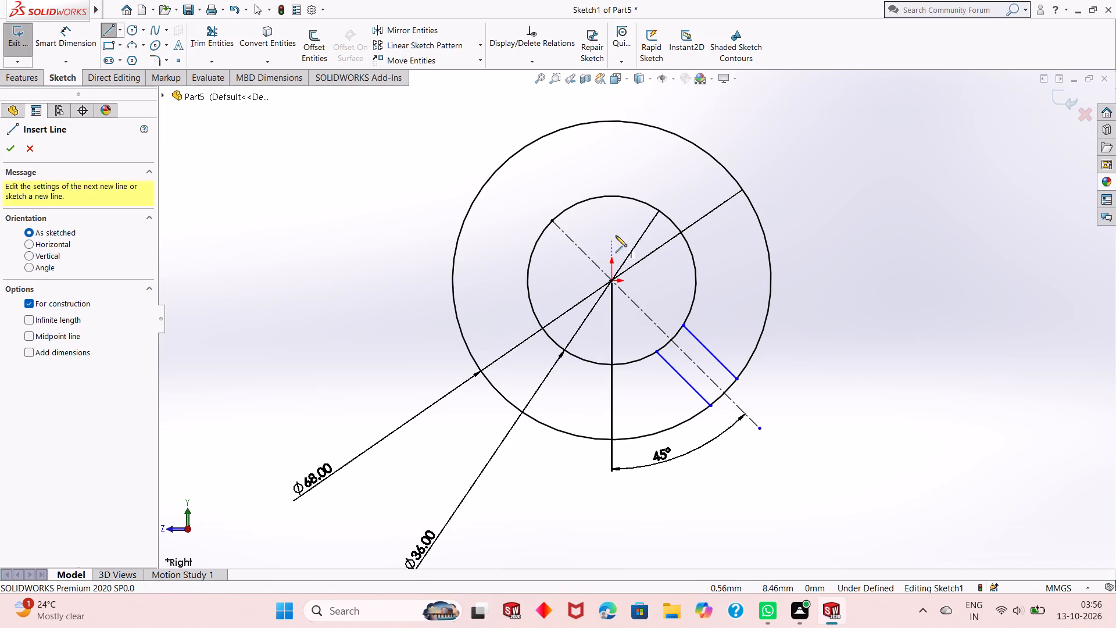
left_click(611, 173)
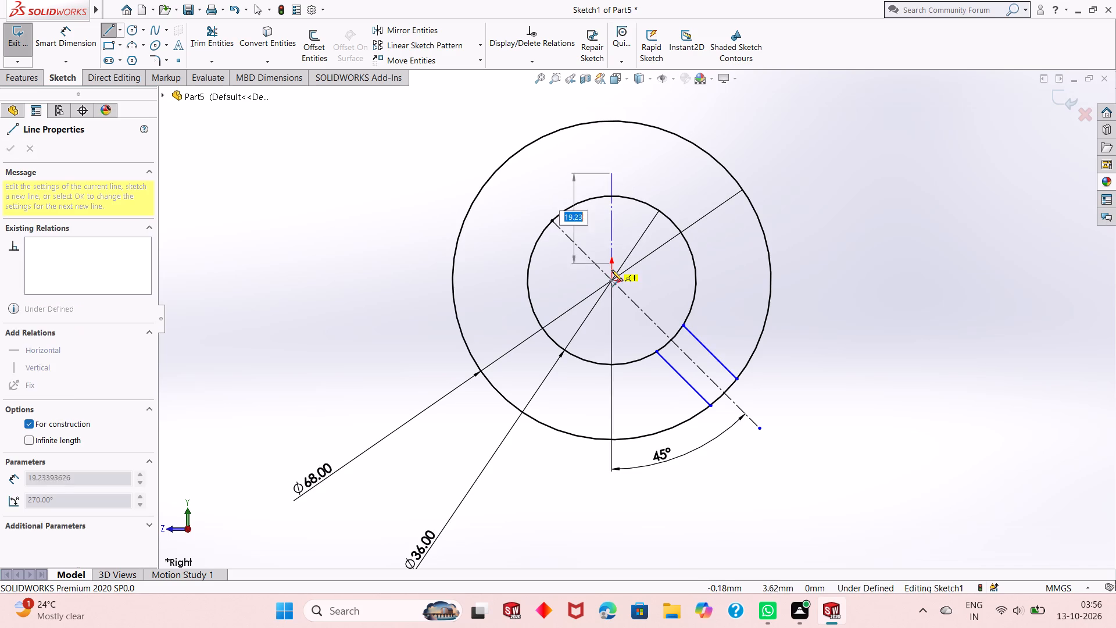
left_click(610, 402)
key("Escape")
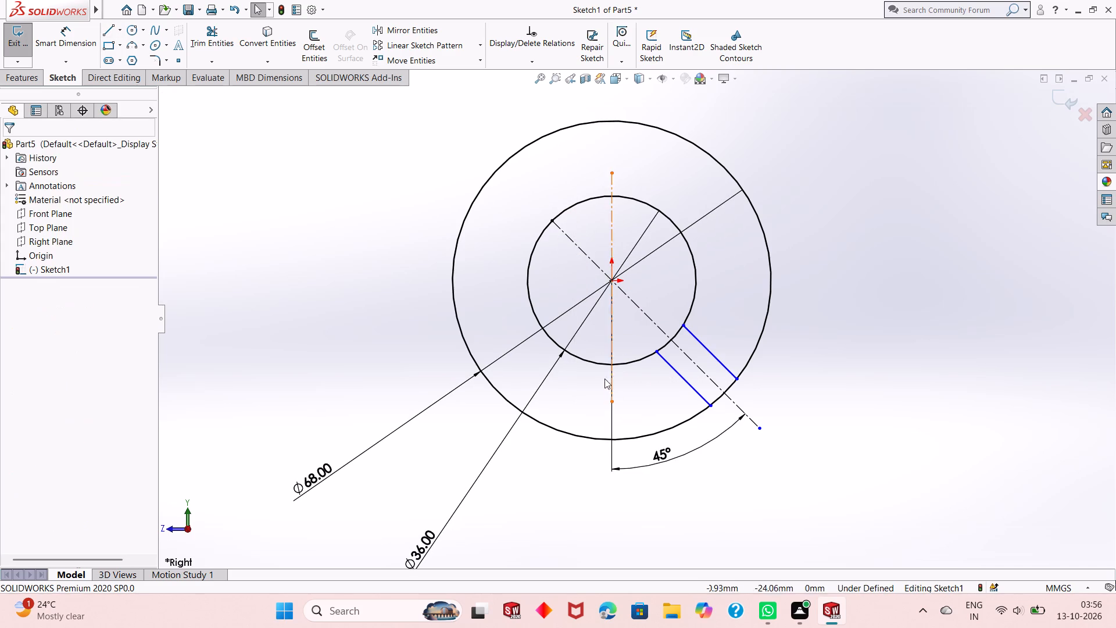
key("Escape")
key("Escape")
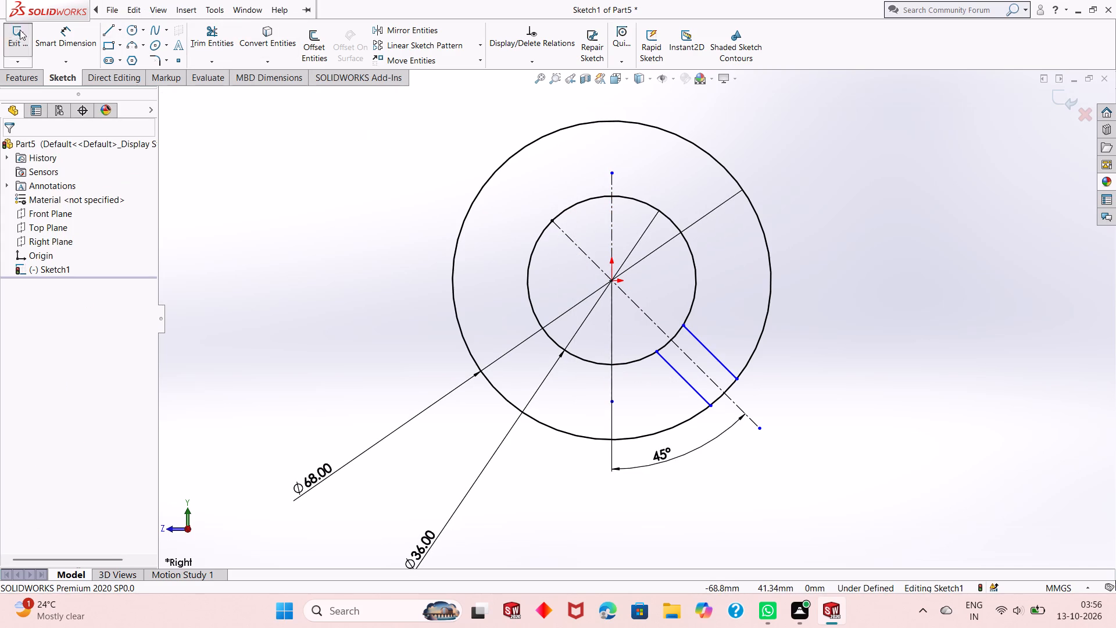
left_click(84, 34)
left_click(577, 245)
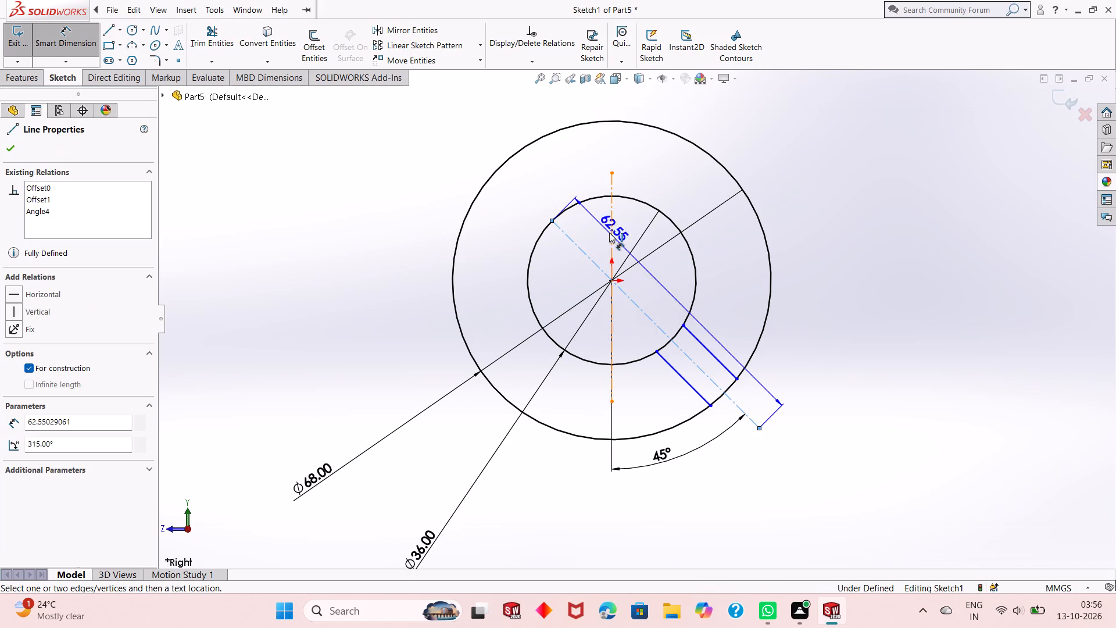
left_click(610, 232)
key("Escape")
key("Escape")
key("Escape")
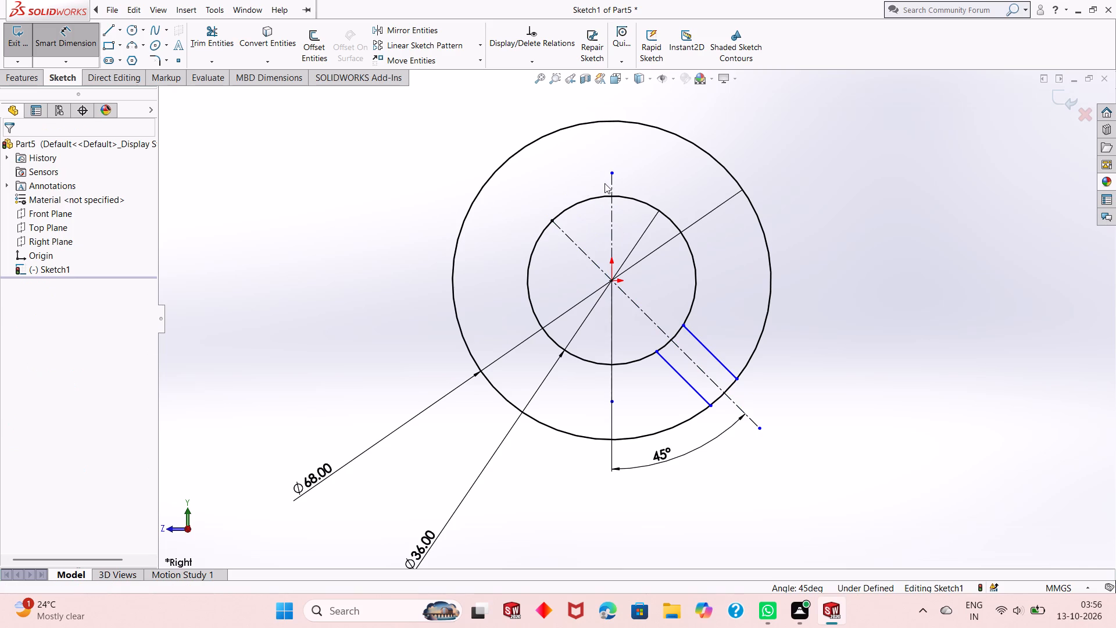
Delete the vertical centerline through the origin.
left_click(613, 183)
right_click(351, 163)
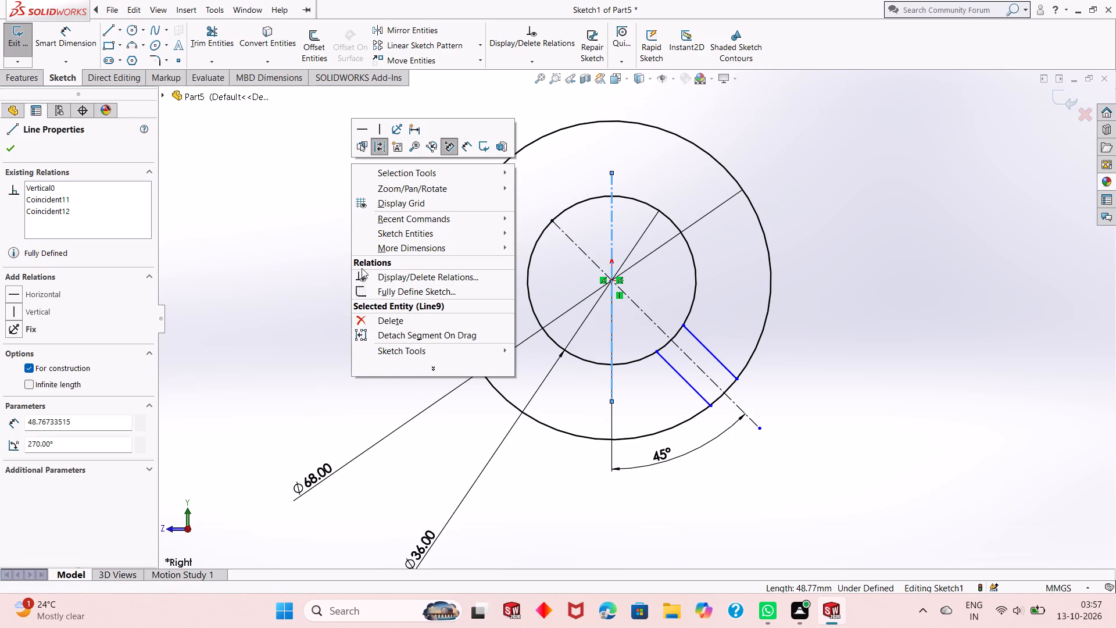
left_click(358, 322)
Draw a 38 mm line along the diagonal from the centerline's upper end, continuing with a short perpendicular line across the upper parallel line.
scroll(550, 306, "up", 1)
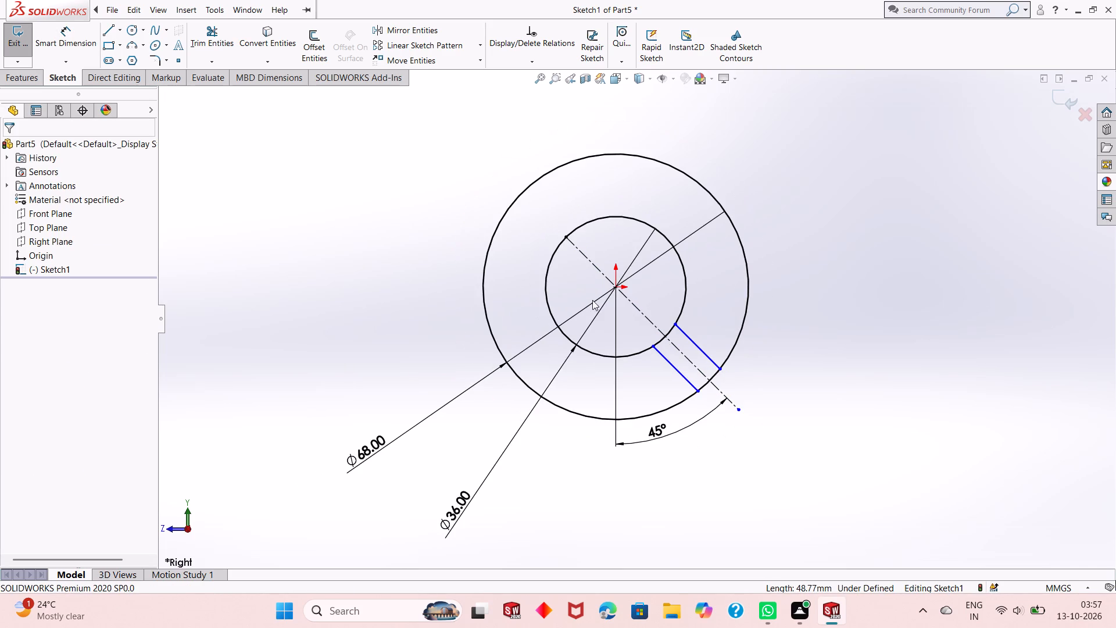
left_click(113, 37)
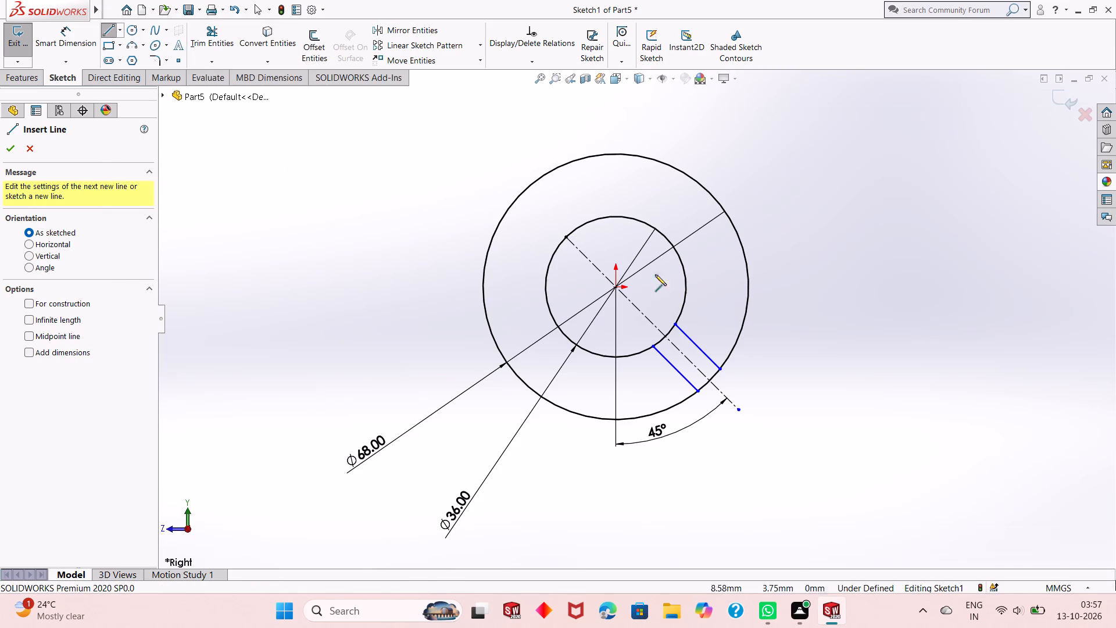
left_click(564, 238)
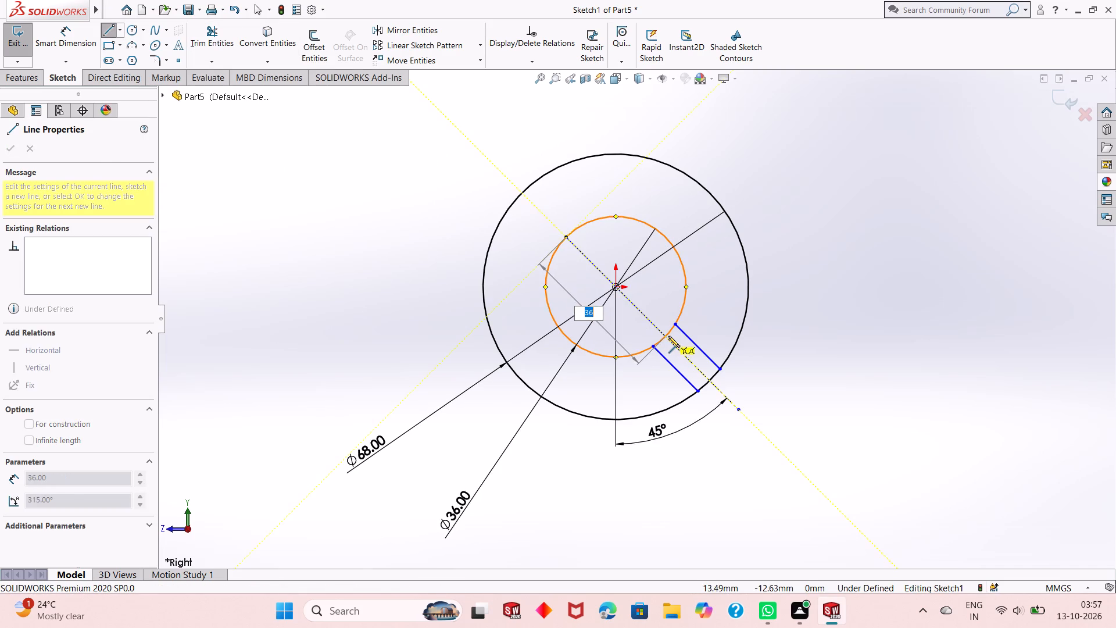
type("38")
key("Return")
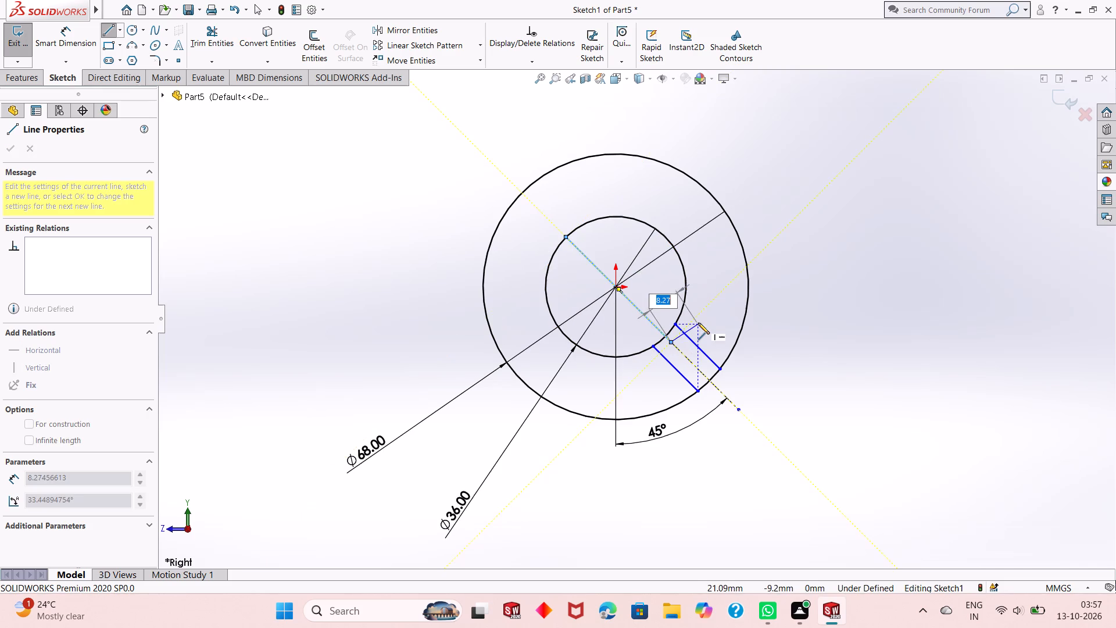
left_click(699, 314)
key("Escape")
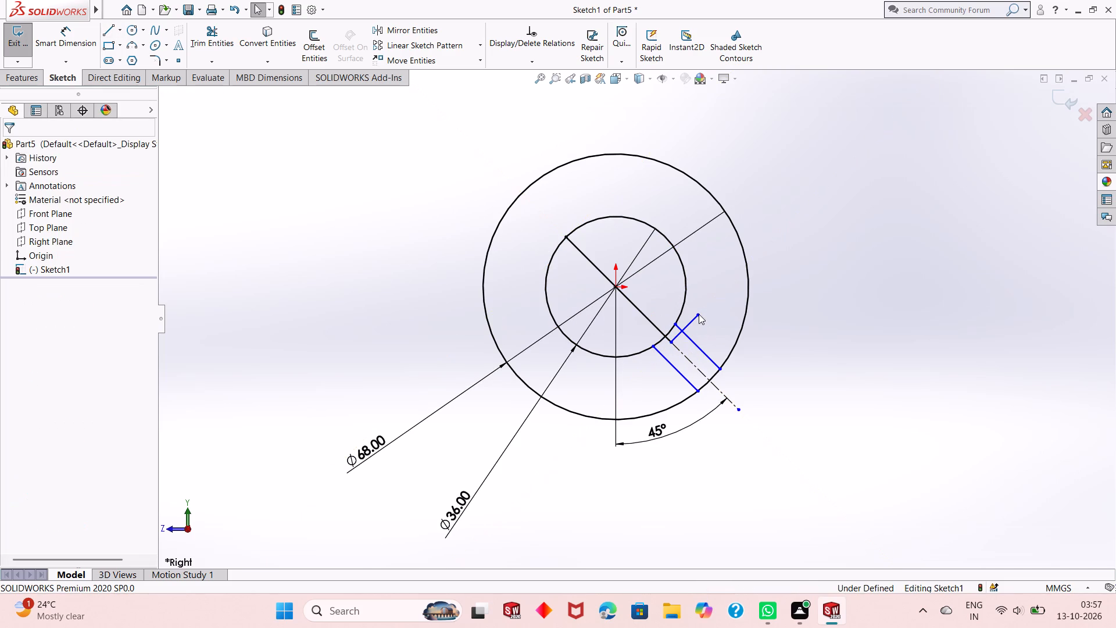
Extend the short perpendicular line across the diagonal to the lower parallel slot line and leave the Extend command.
left_click(203, 57)
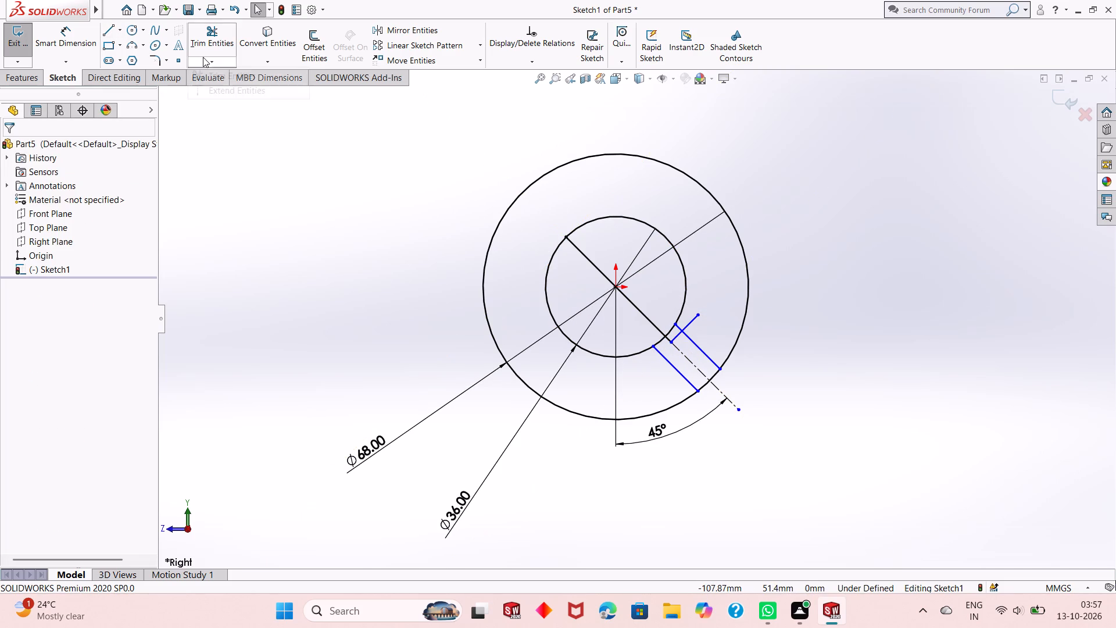
left_click(217, 86)
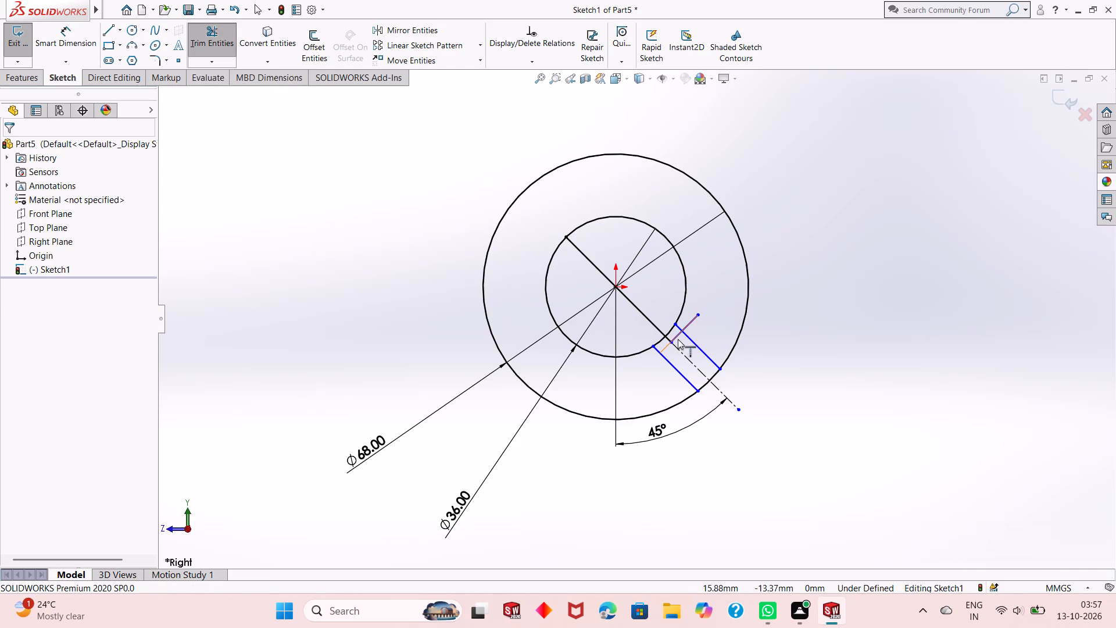
left_click(678, 337)
right_click(800, 309)
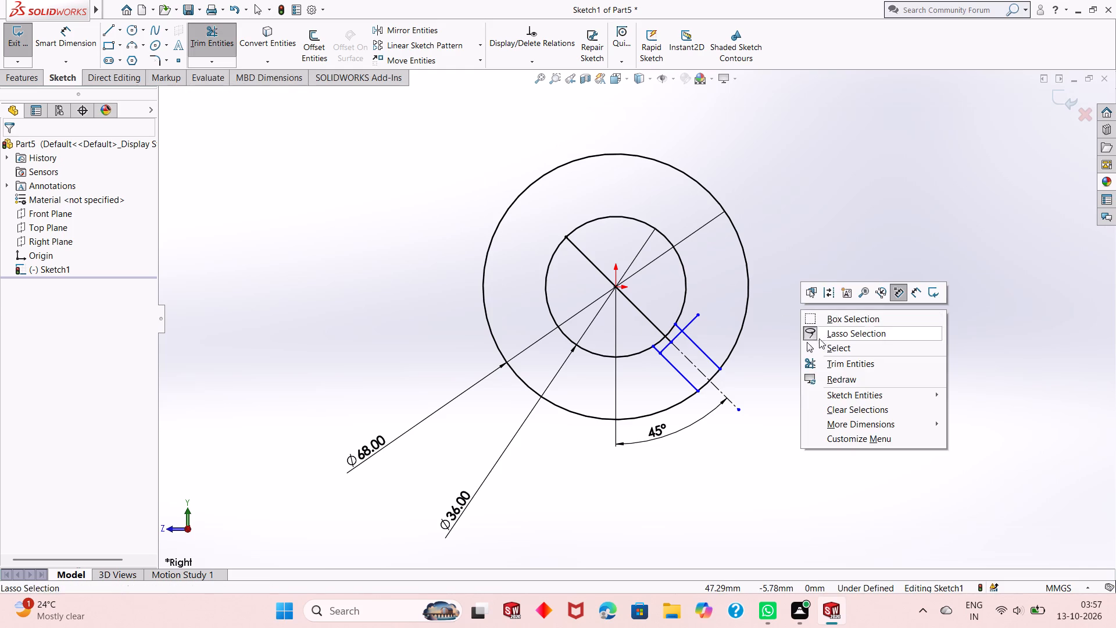
left_click(821, 346)
Trim the parallel lines beyond the perpendicular line, the inner-circle arc between them, and the perpendicular line's overhanging end, leaving an open keyway notch.
scroll(652, 333, "down", 4)
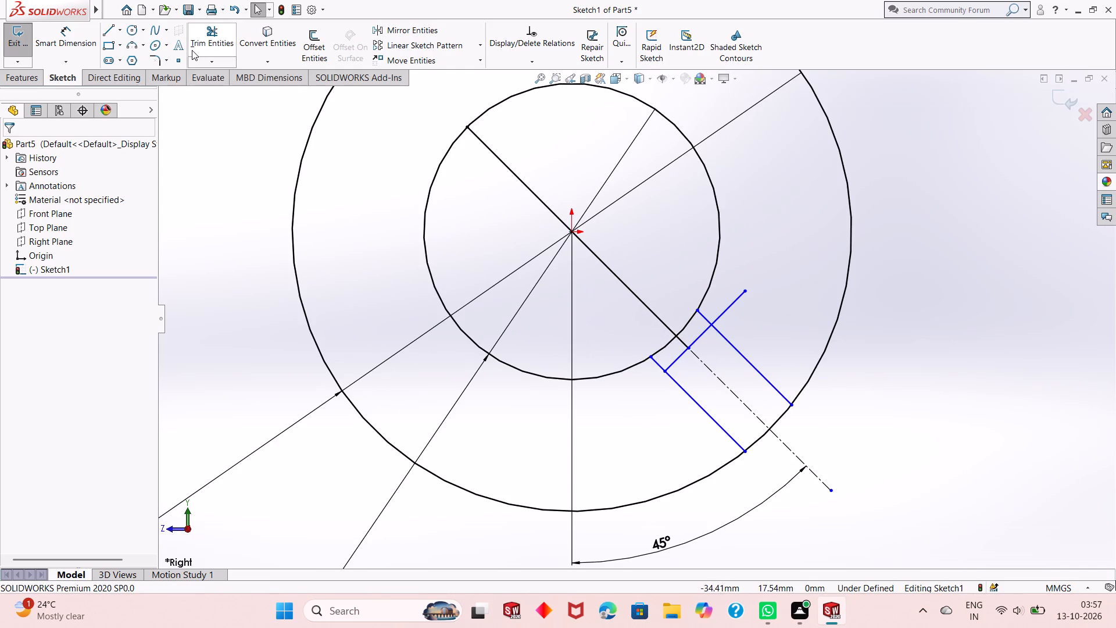
left_click(207, 41)
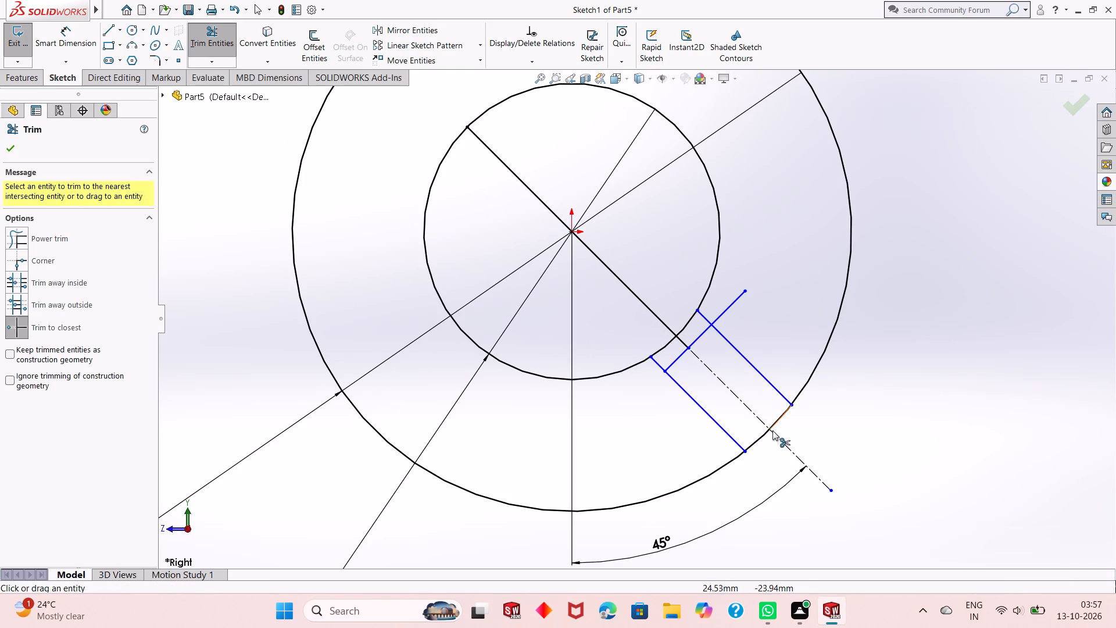
left_click(755, 367)
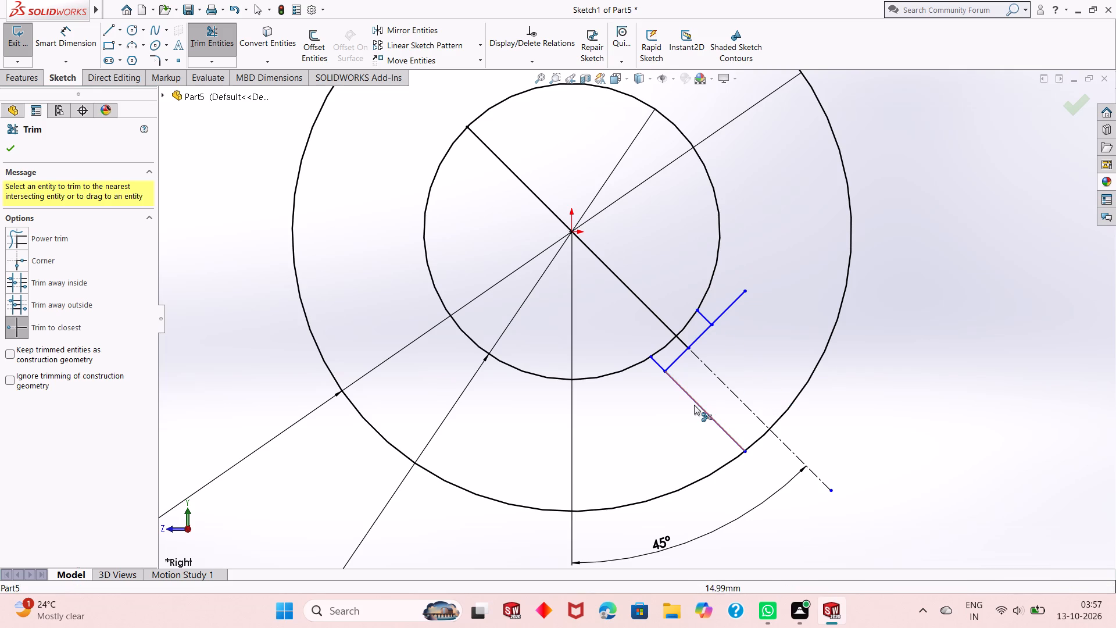
left_click(702, 407)
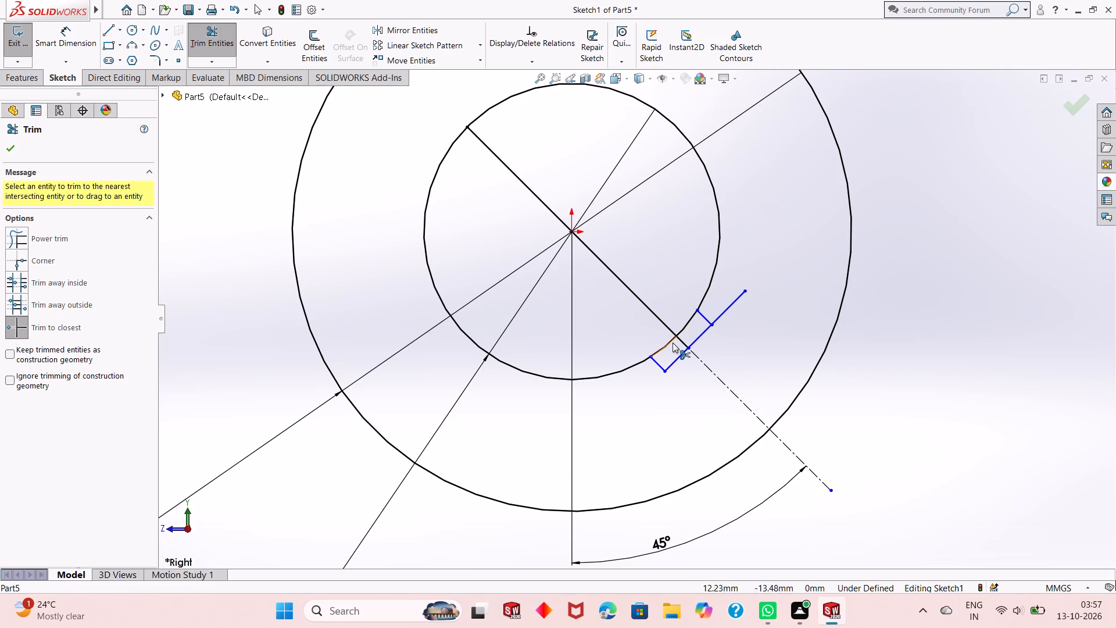
left_click(673, 342)
left_click(685, 329)
left_click(730, 306)
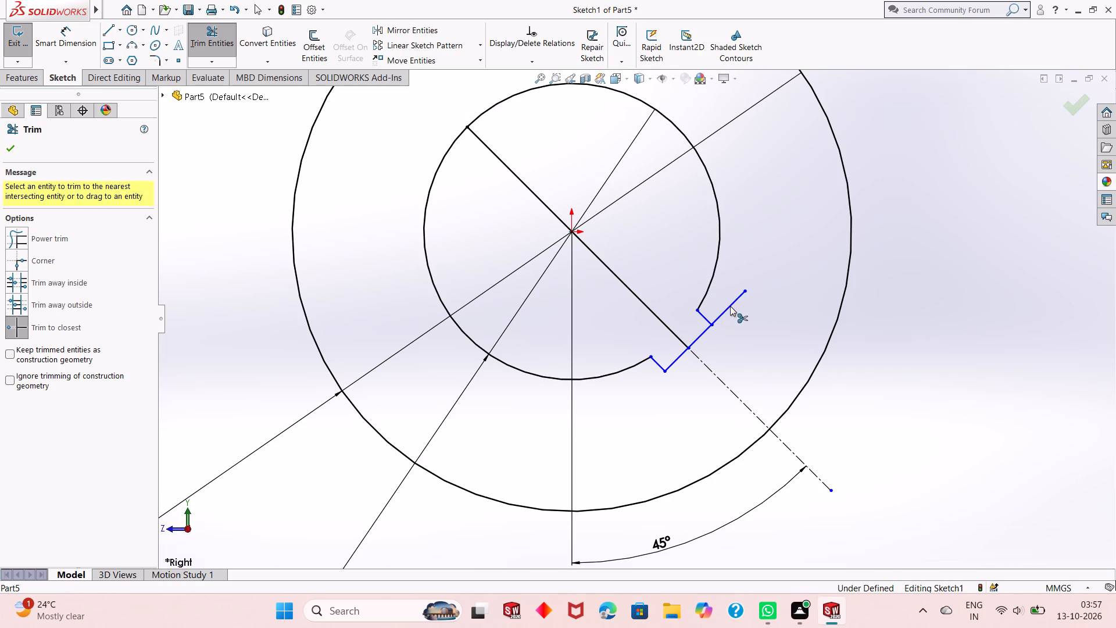
right_click(880, 289)
left_click(899, 327)
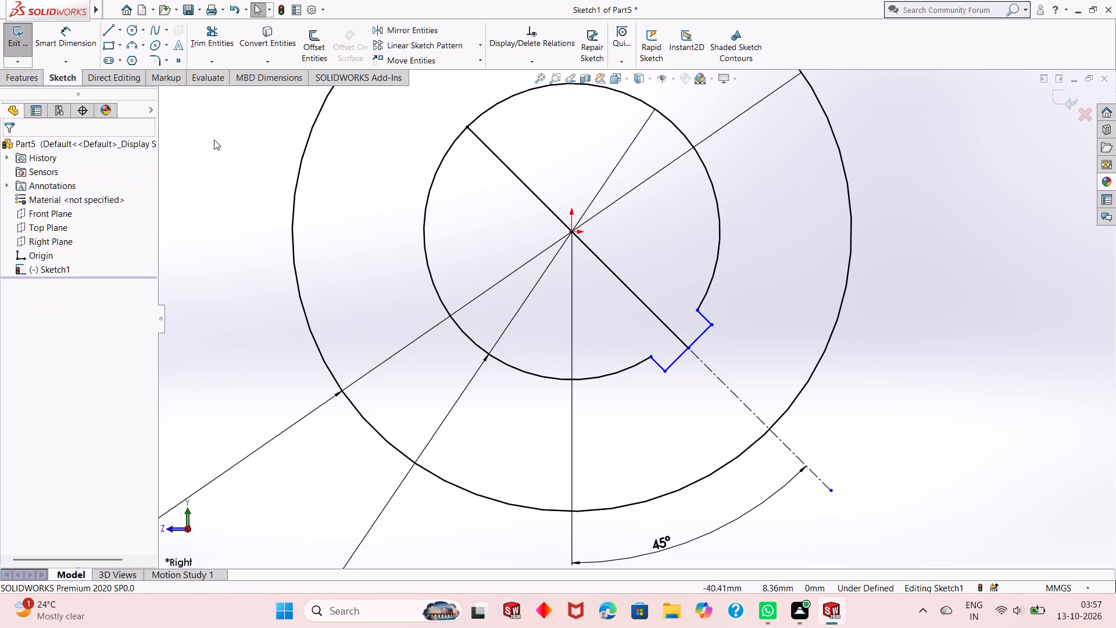
Dimension the keyway's width between its two short parallel sides as 8 mm.
left_click(45, 52)
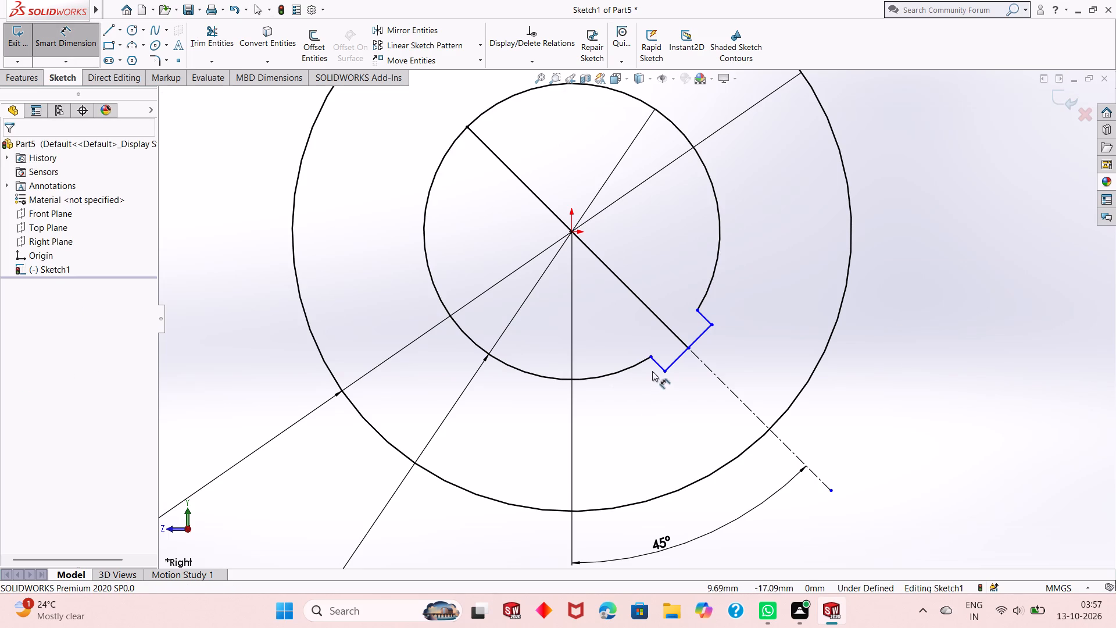
left_click(656, 363)
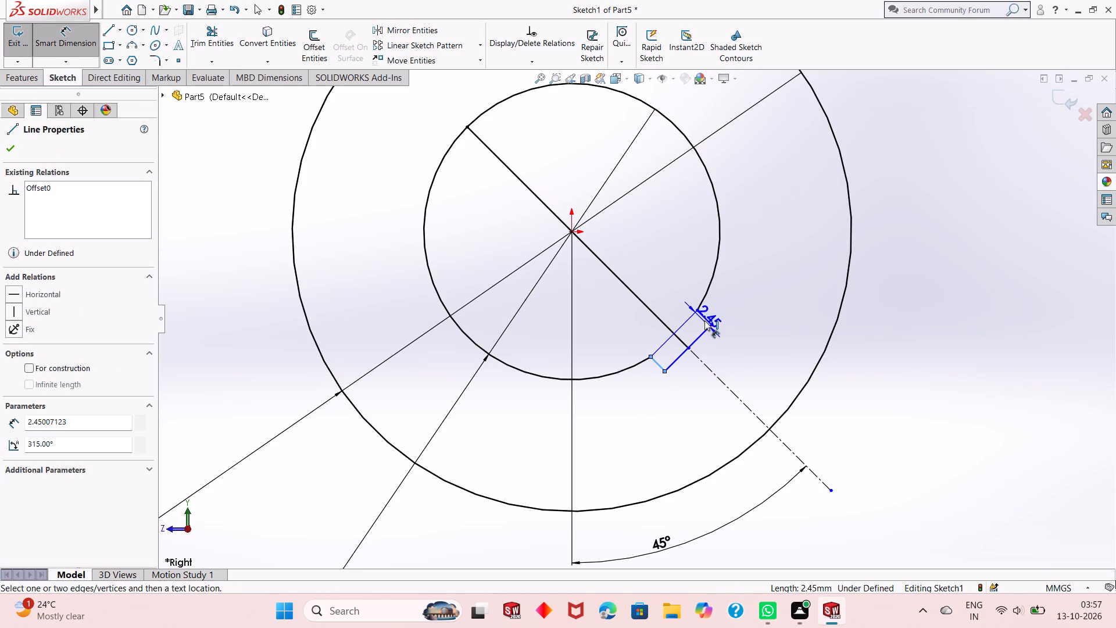
left_click(704, 318)
left_click(735, 356)
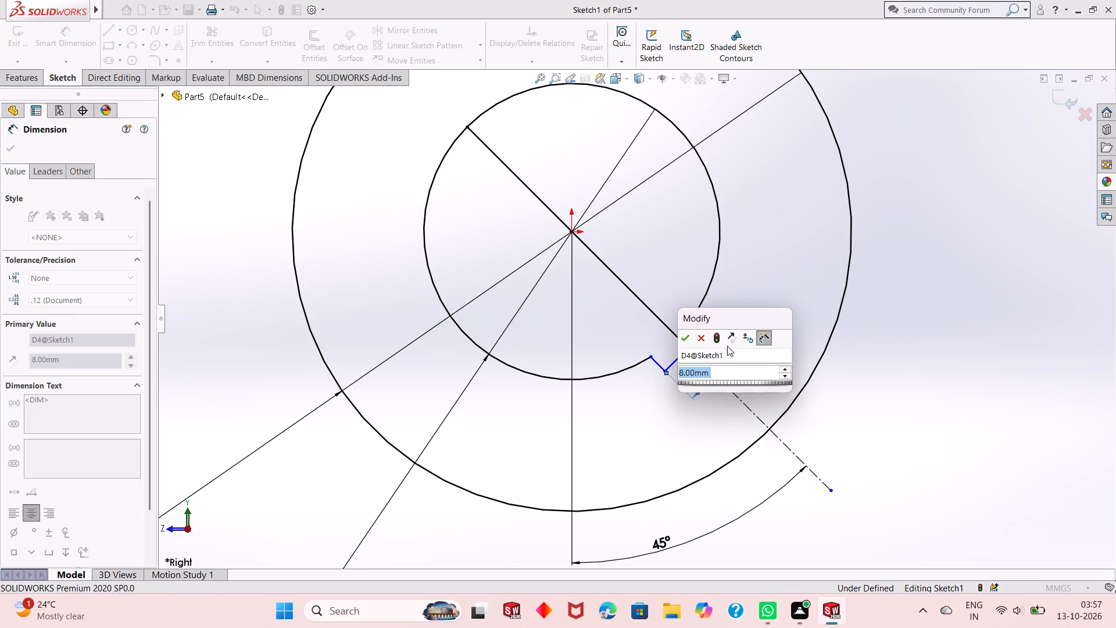
left_click(690, 338)
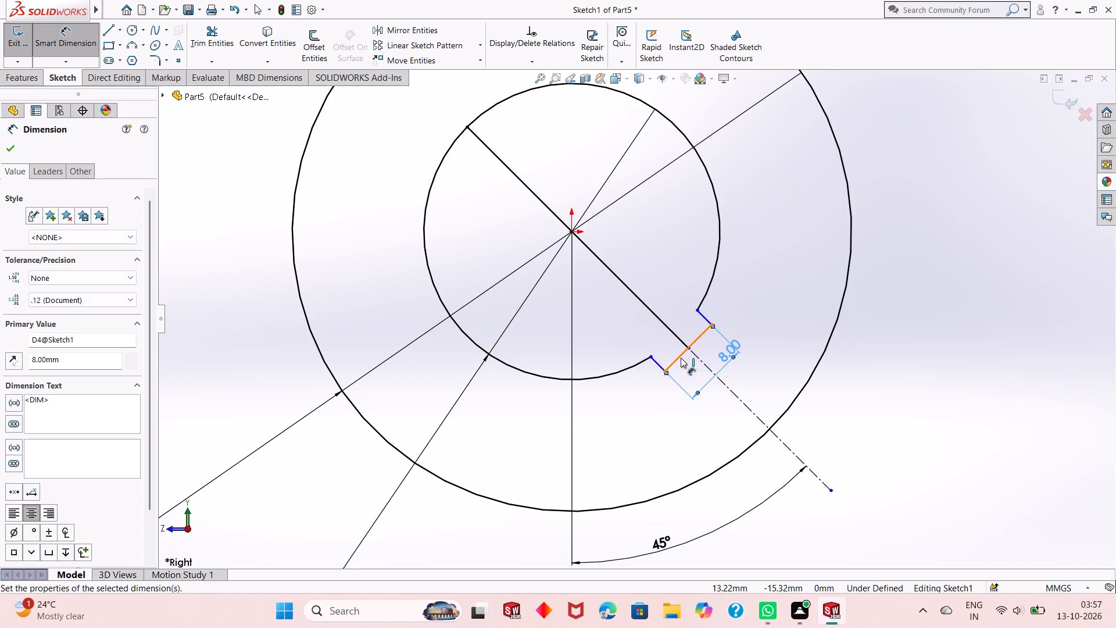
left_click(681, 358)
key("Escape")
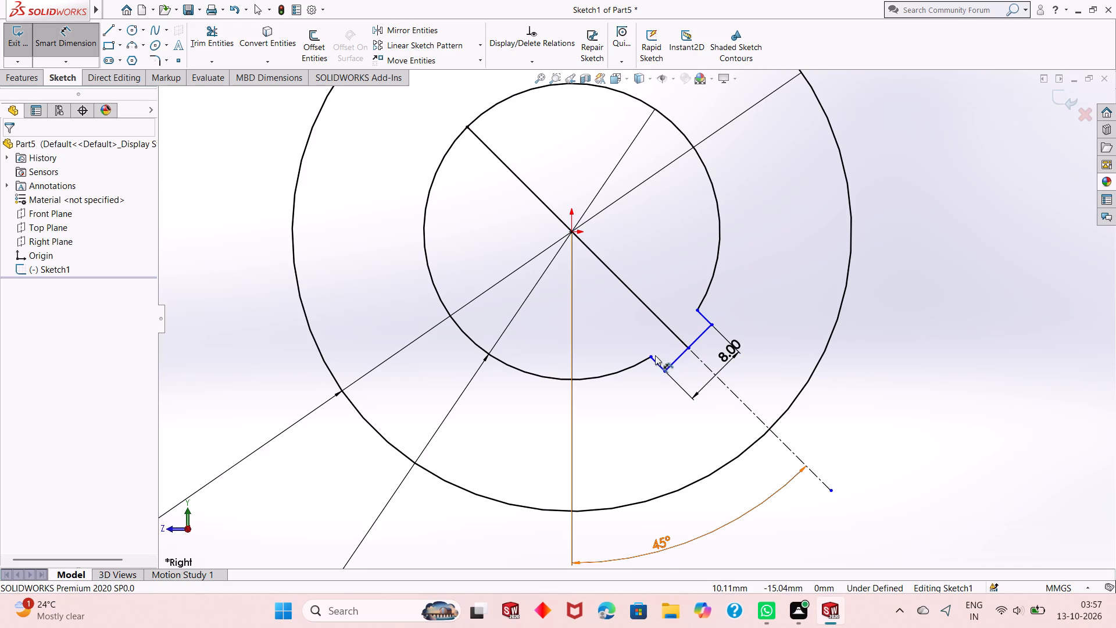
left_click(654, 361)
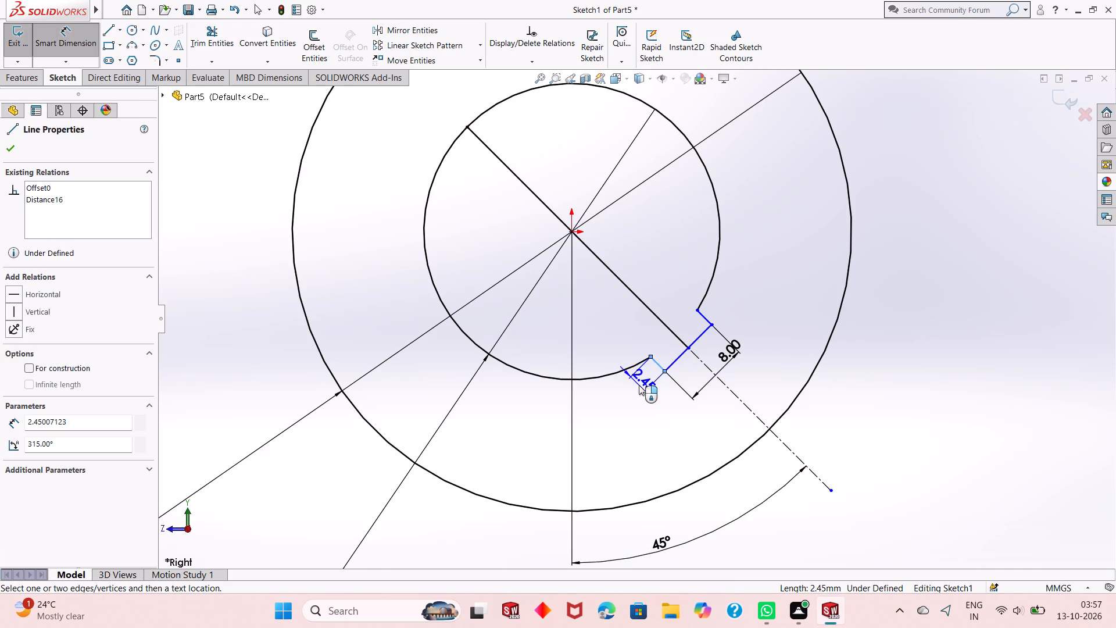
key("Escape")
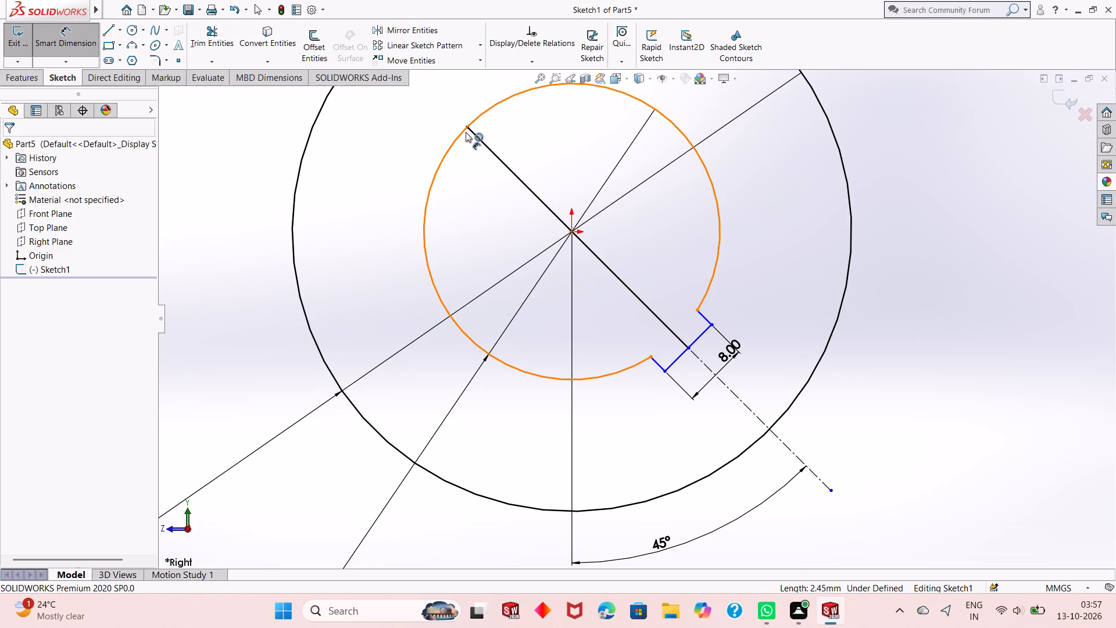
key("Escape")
Convert the 38 mm diagonal line through the origin to construction geometry.
left_click(524, 183)
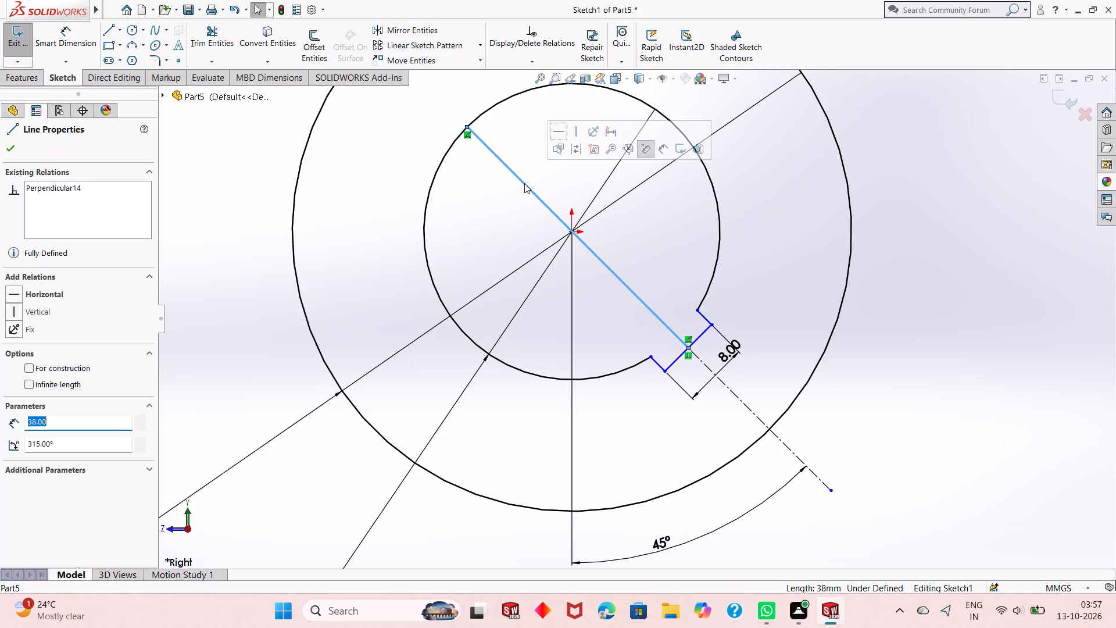
left_click(576, 147)
key("Escape")
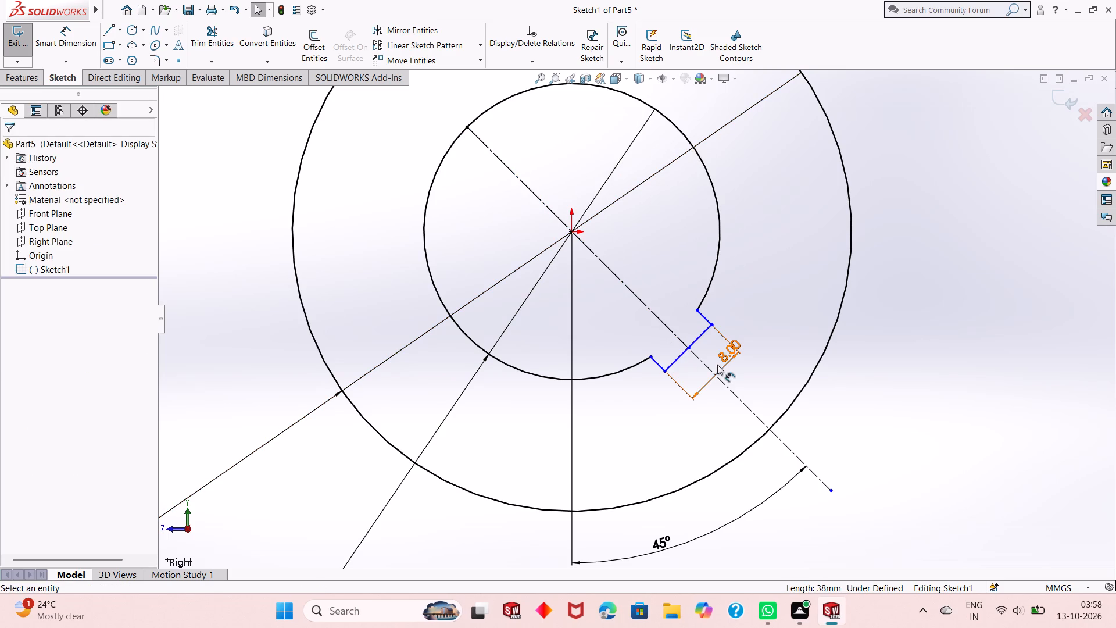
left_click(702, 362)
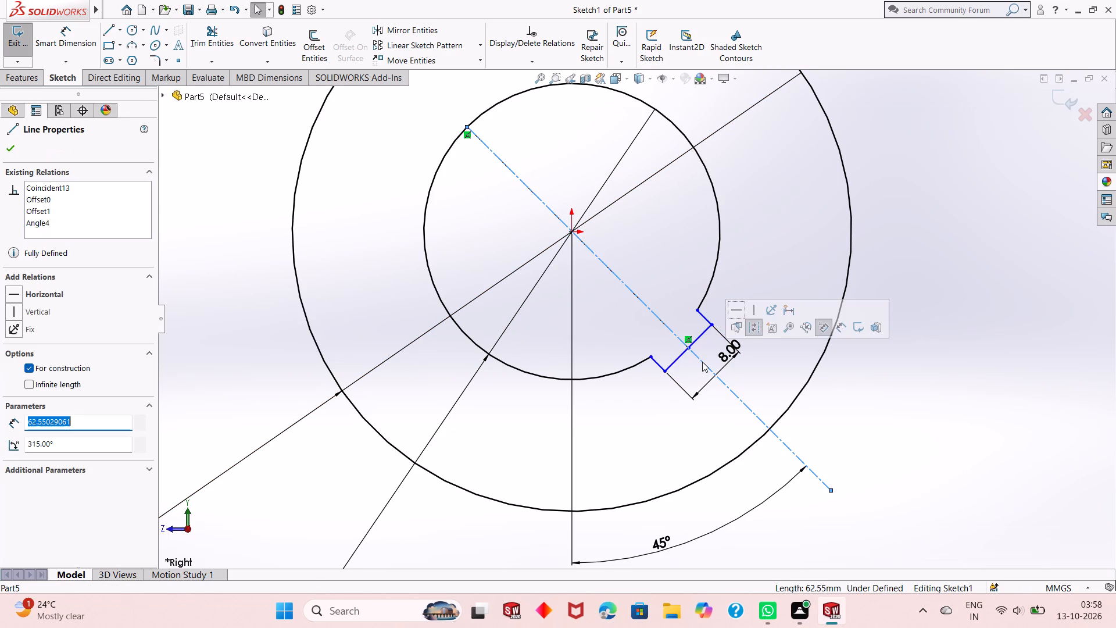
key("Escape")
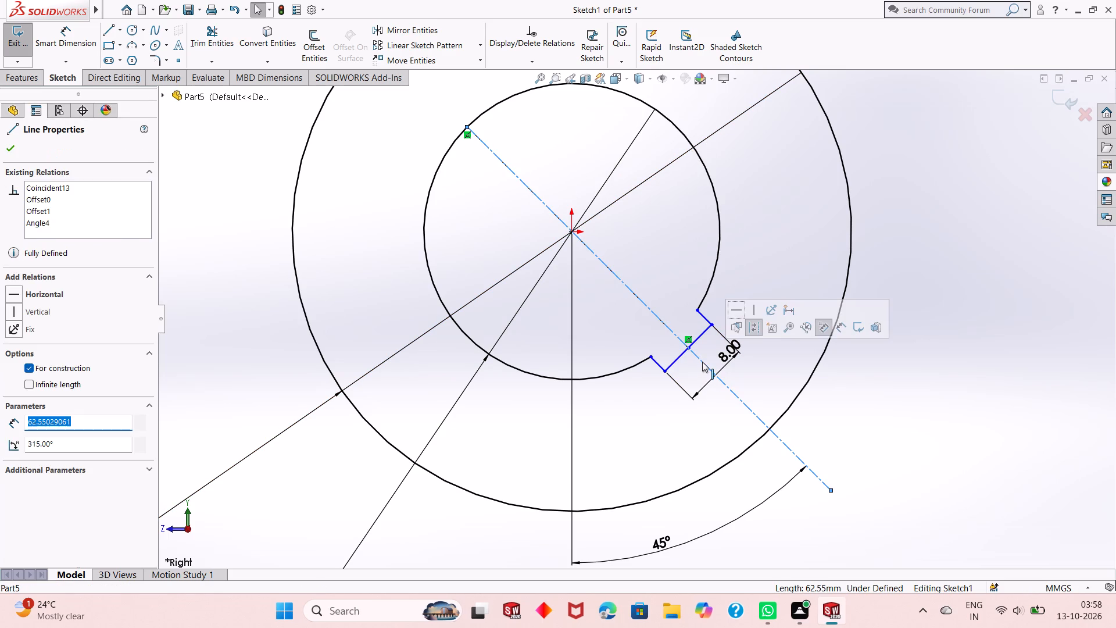
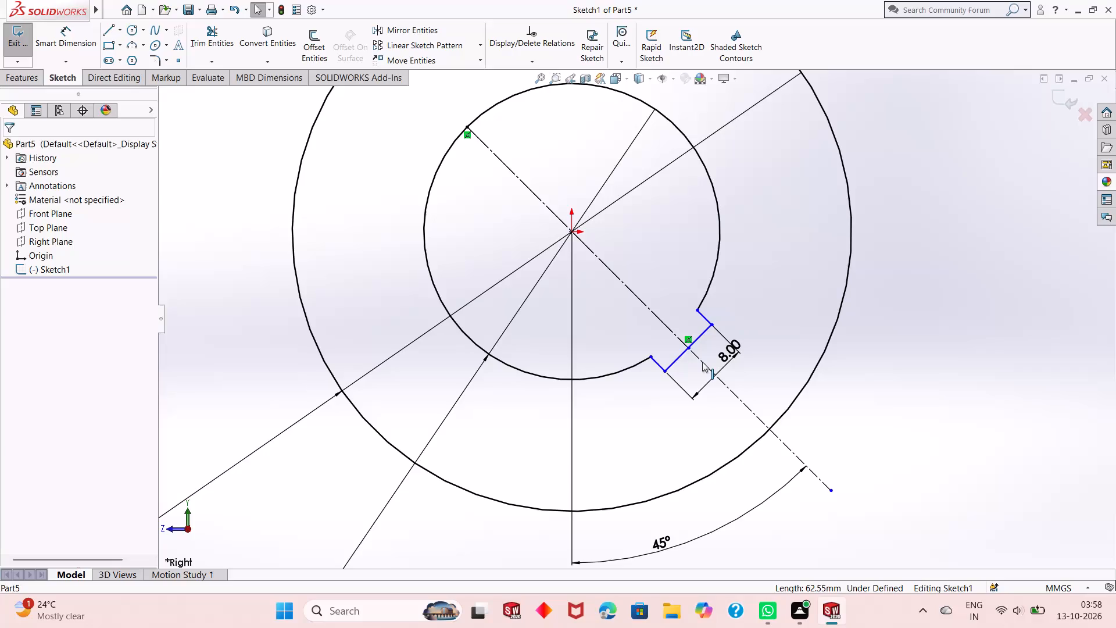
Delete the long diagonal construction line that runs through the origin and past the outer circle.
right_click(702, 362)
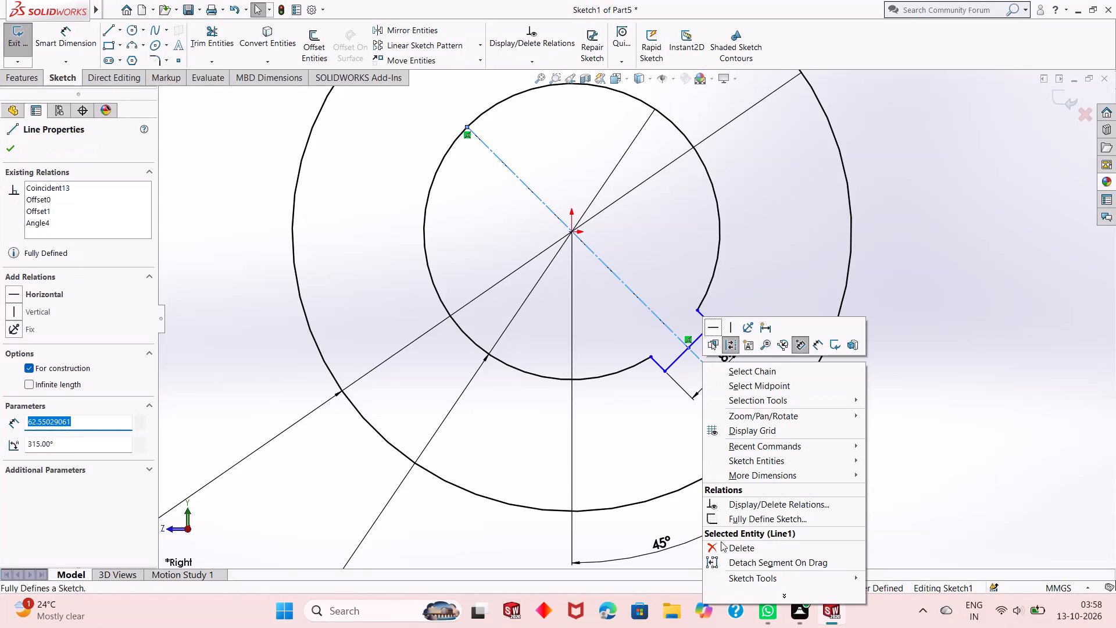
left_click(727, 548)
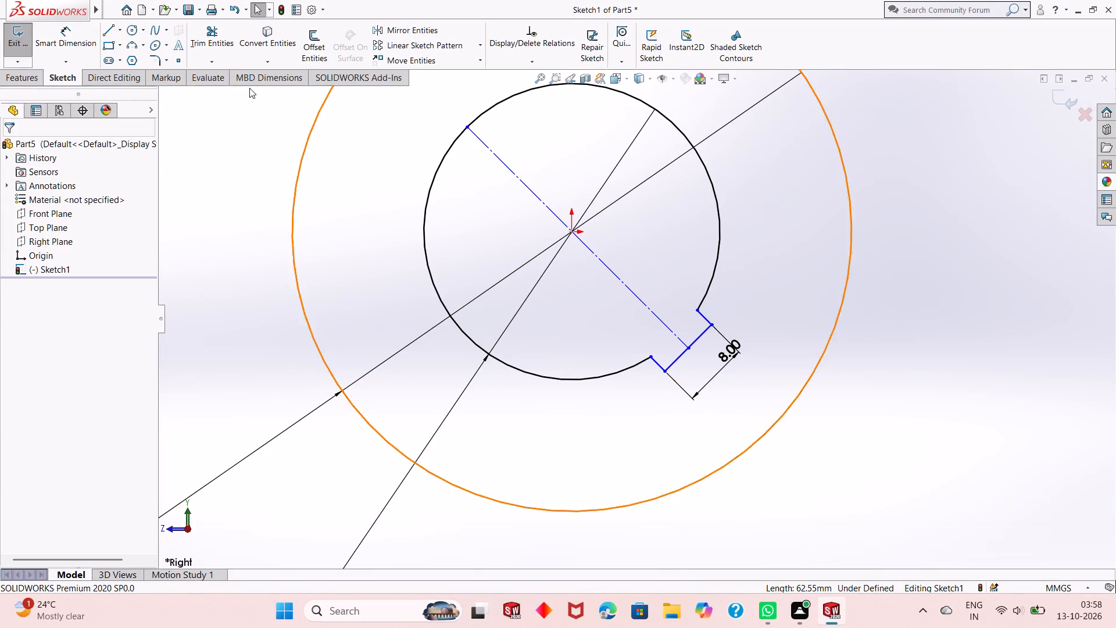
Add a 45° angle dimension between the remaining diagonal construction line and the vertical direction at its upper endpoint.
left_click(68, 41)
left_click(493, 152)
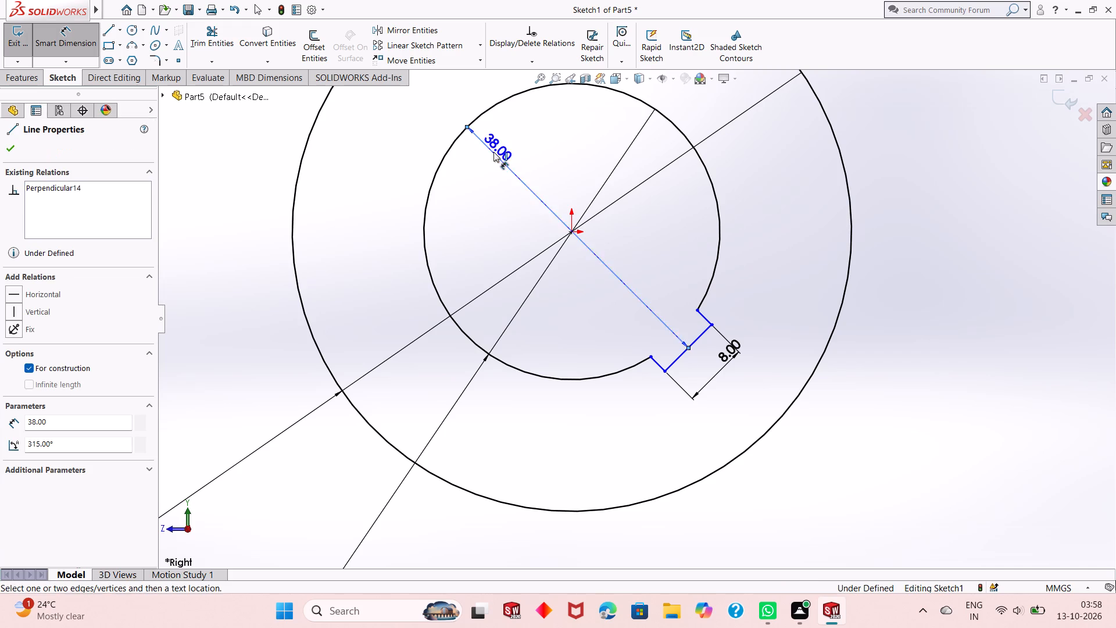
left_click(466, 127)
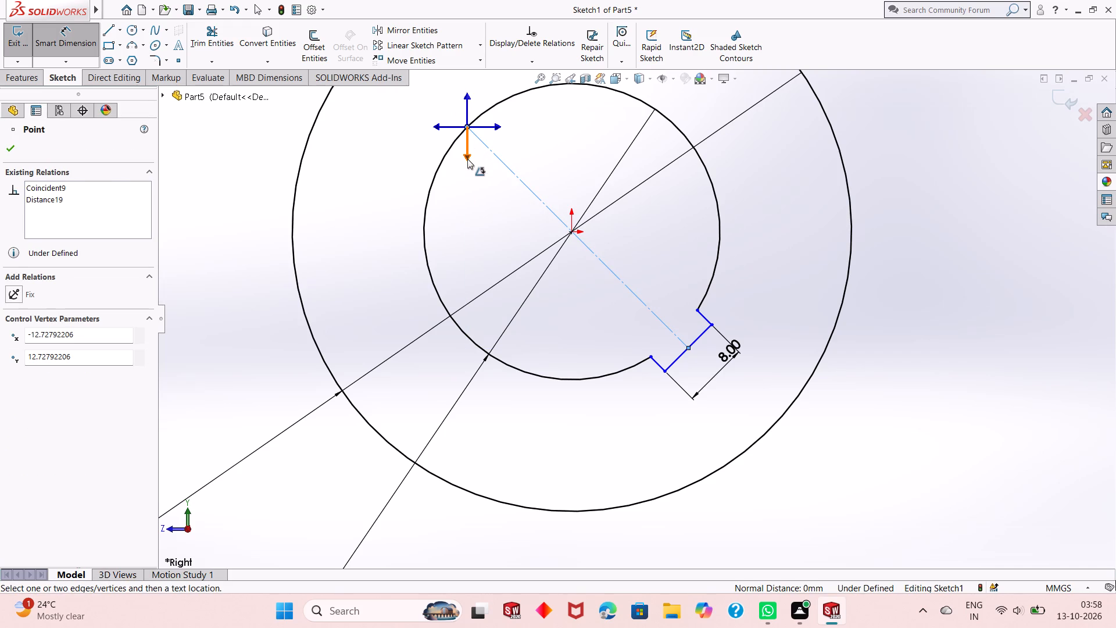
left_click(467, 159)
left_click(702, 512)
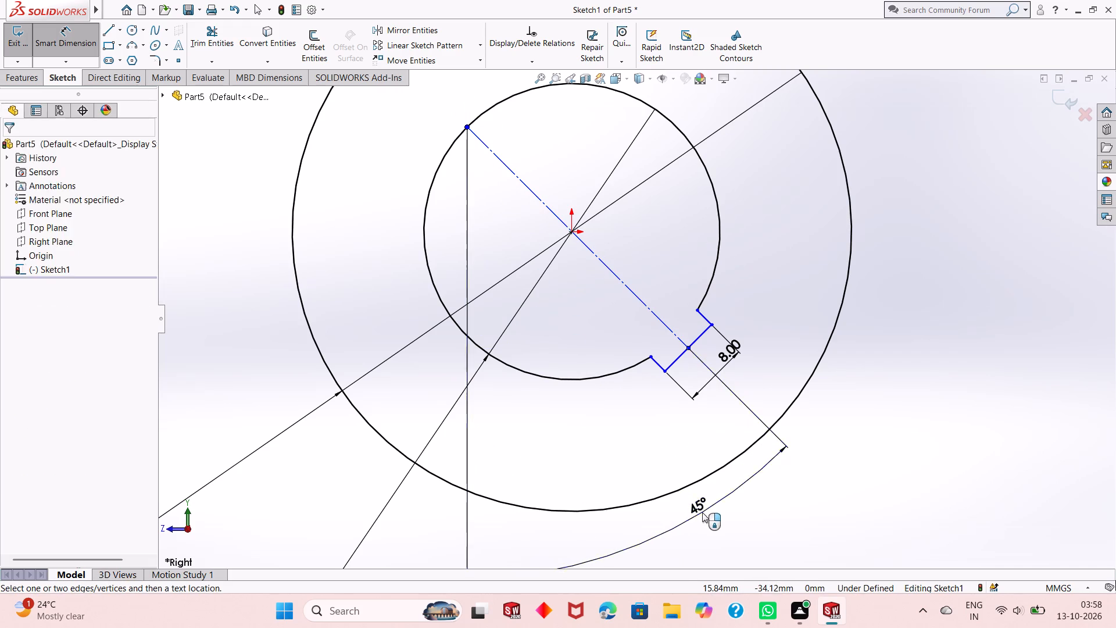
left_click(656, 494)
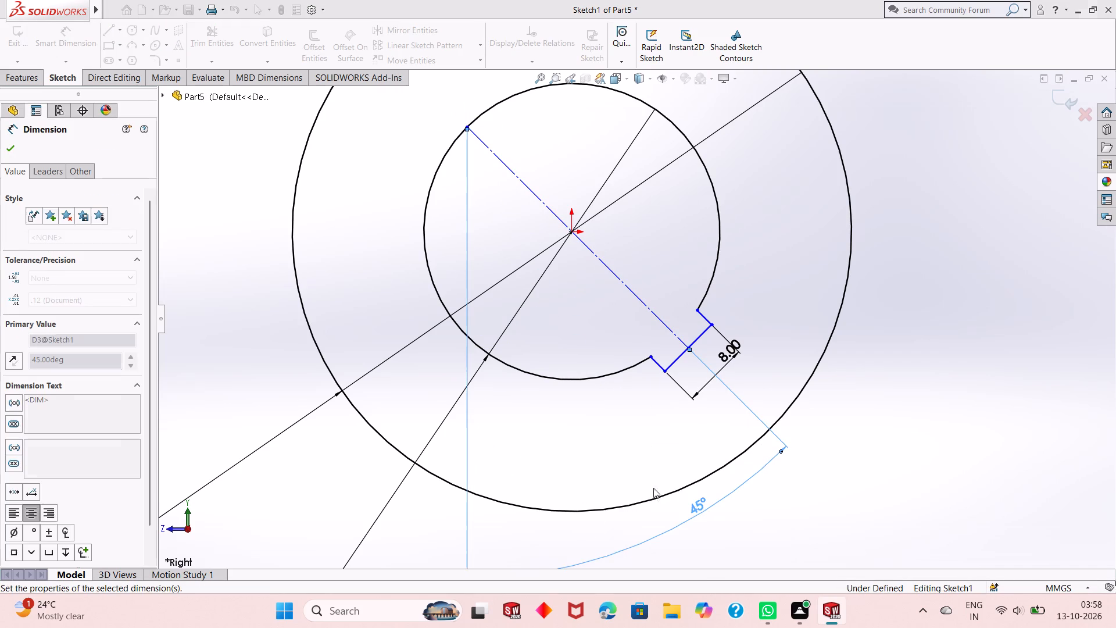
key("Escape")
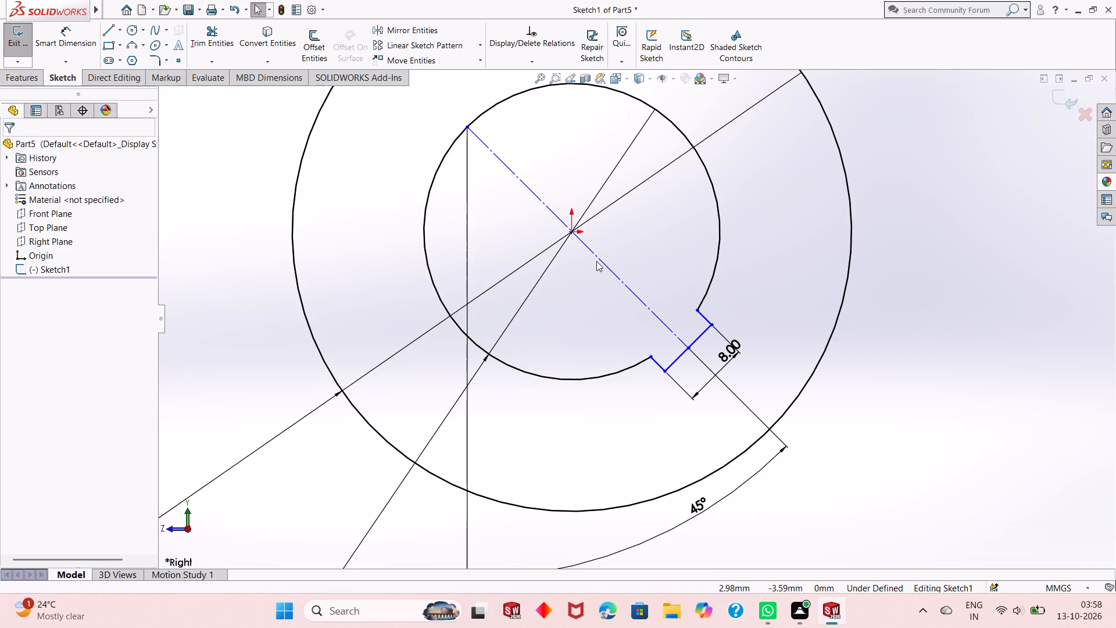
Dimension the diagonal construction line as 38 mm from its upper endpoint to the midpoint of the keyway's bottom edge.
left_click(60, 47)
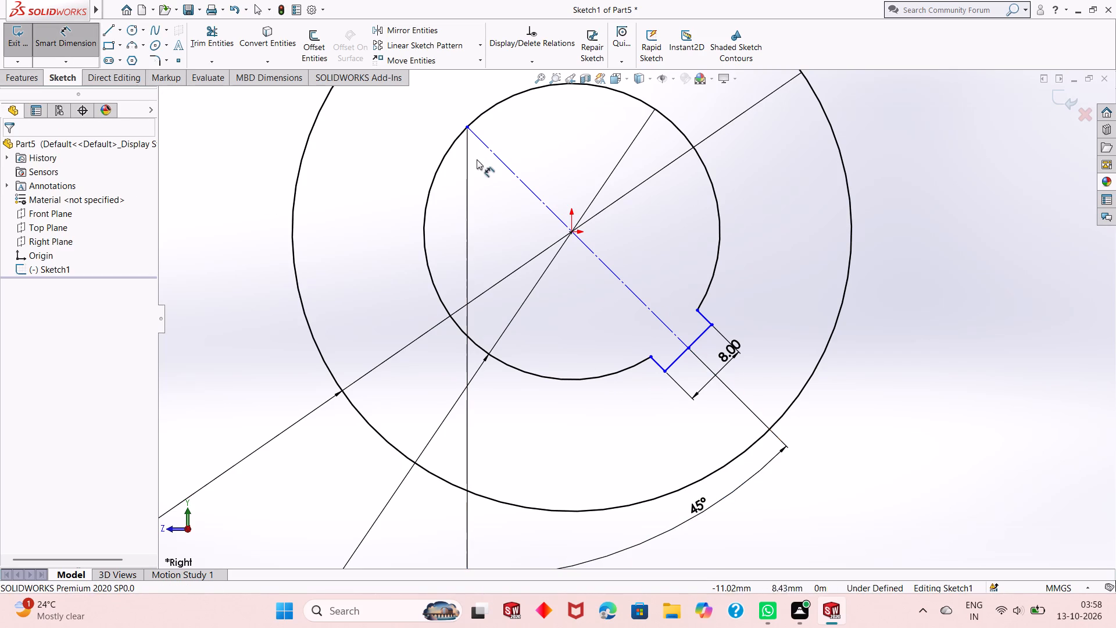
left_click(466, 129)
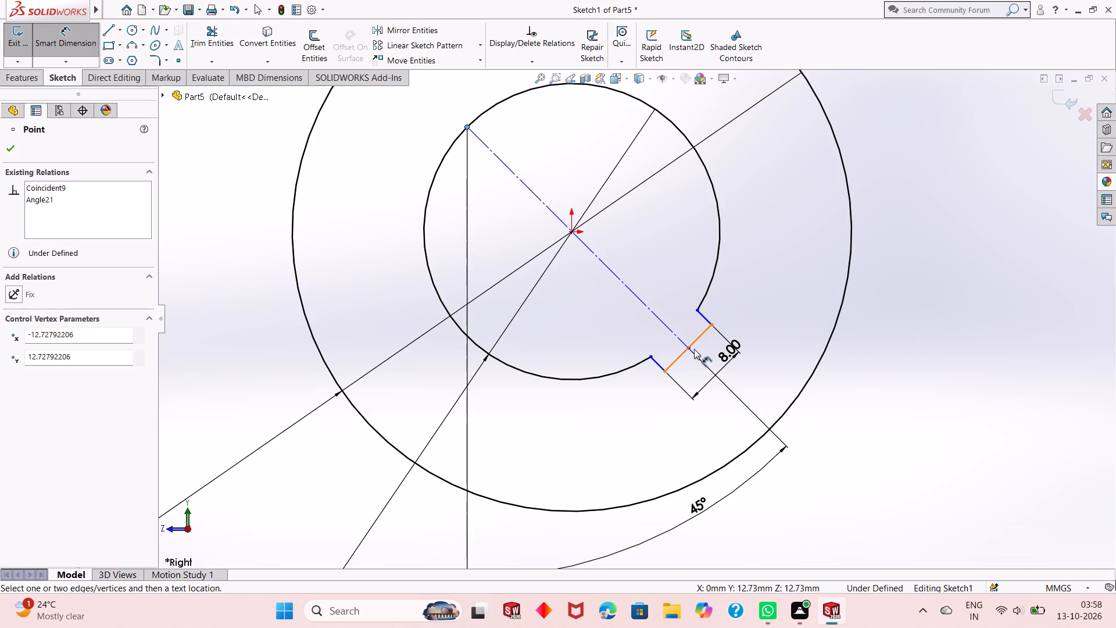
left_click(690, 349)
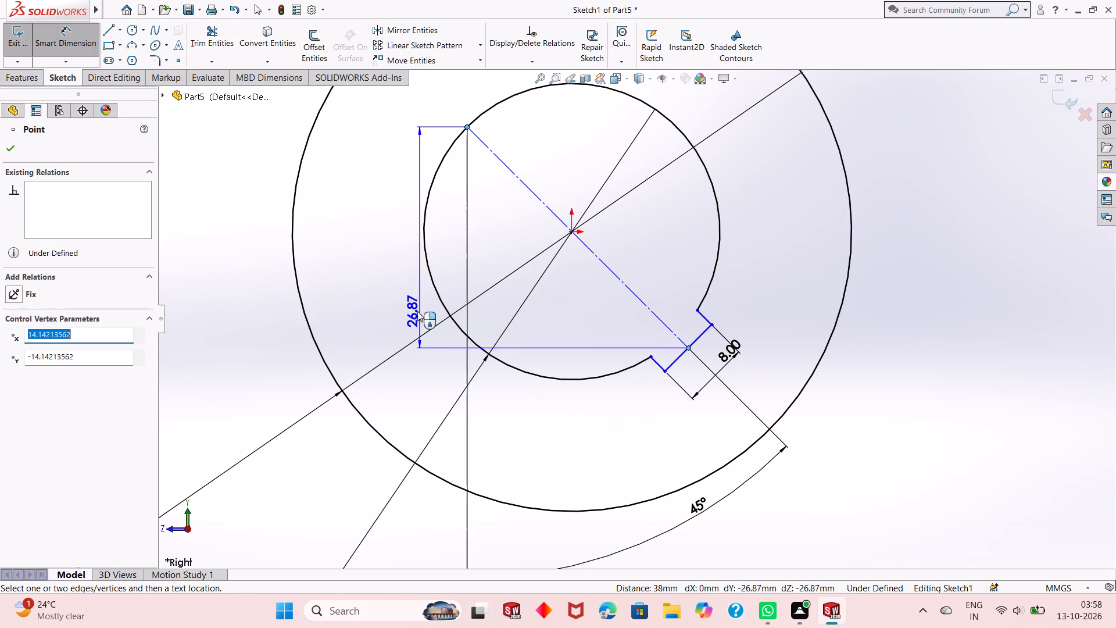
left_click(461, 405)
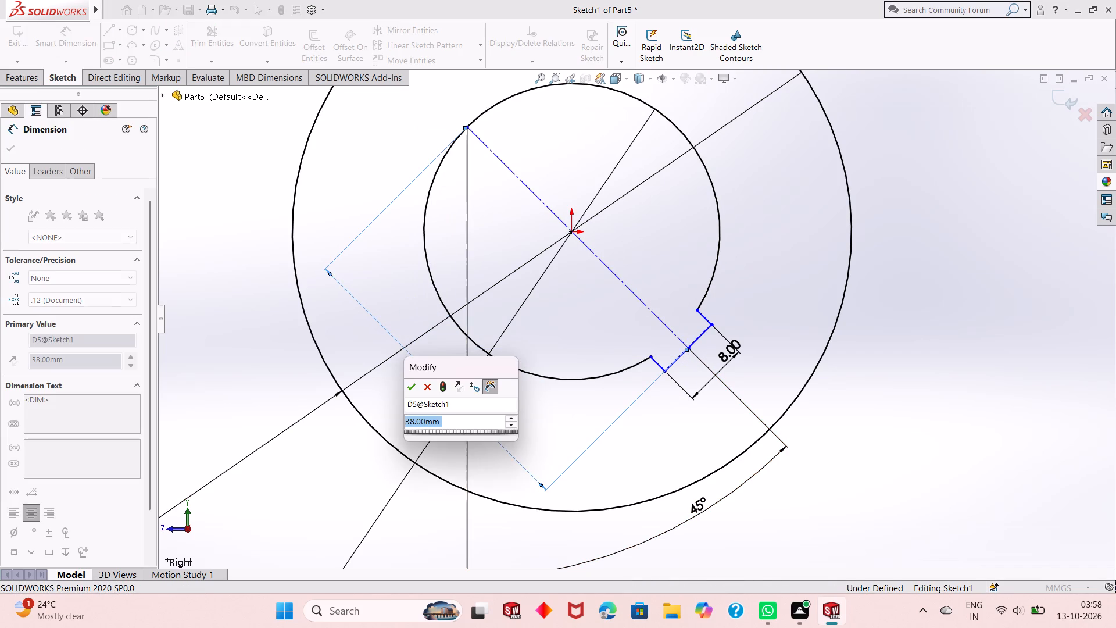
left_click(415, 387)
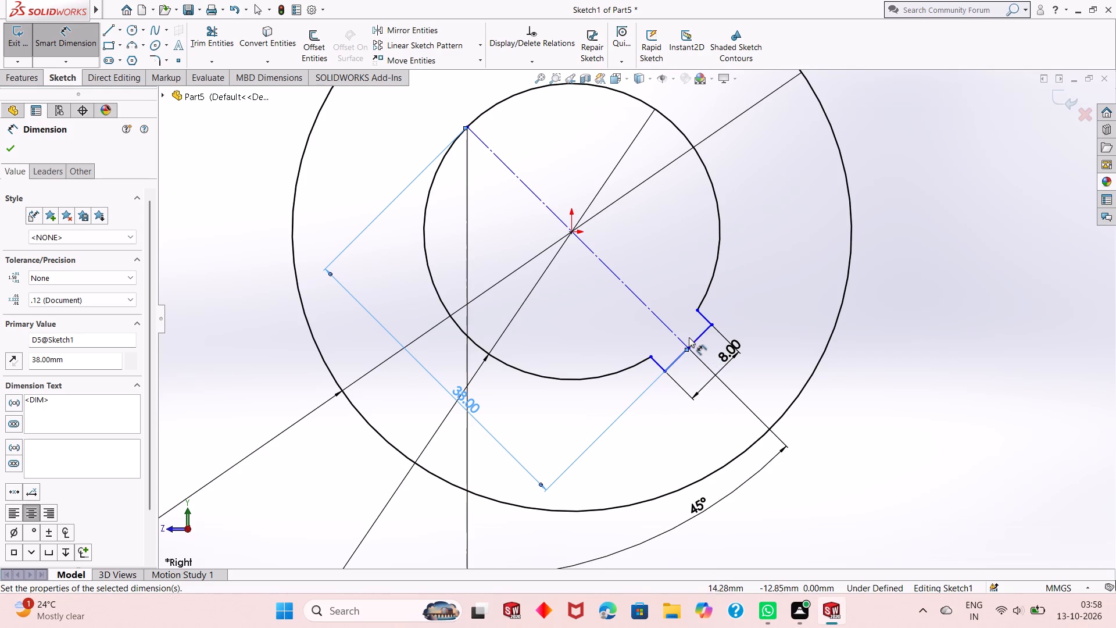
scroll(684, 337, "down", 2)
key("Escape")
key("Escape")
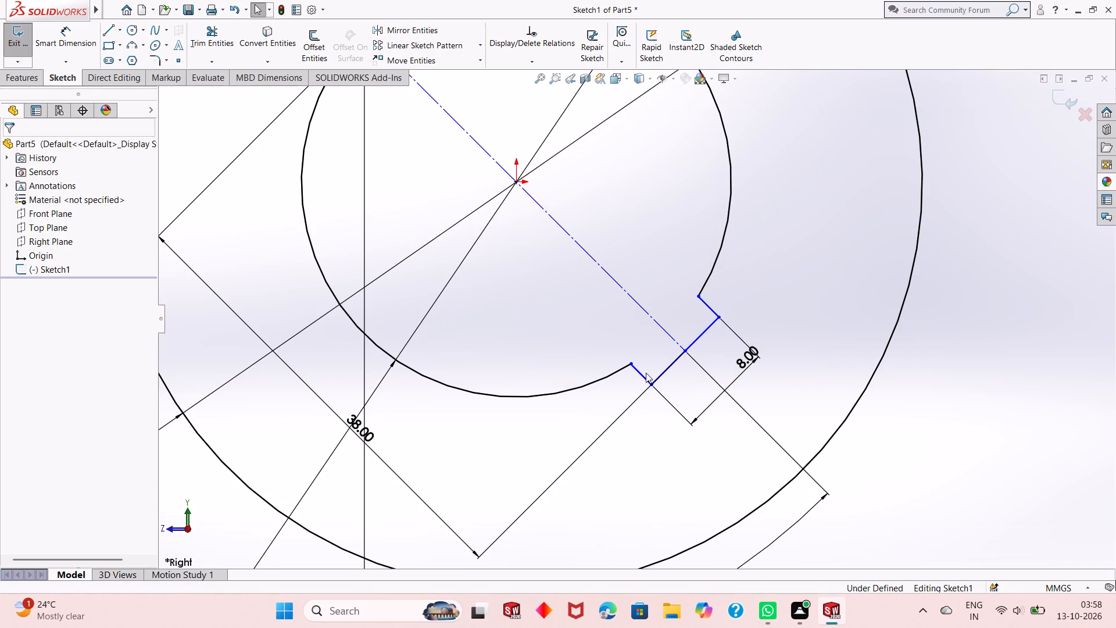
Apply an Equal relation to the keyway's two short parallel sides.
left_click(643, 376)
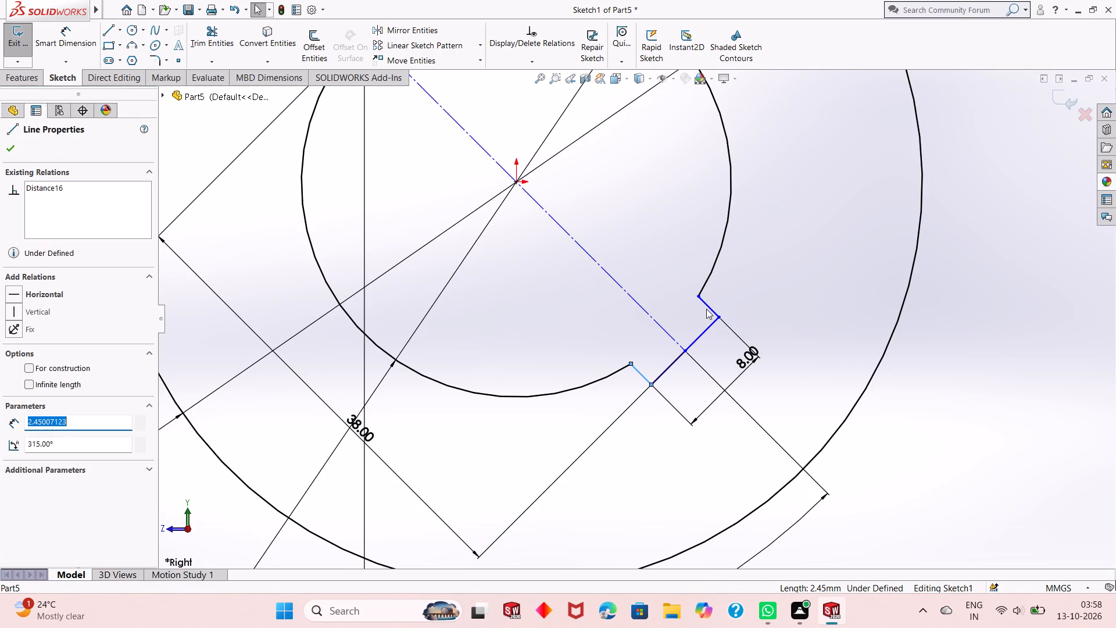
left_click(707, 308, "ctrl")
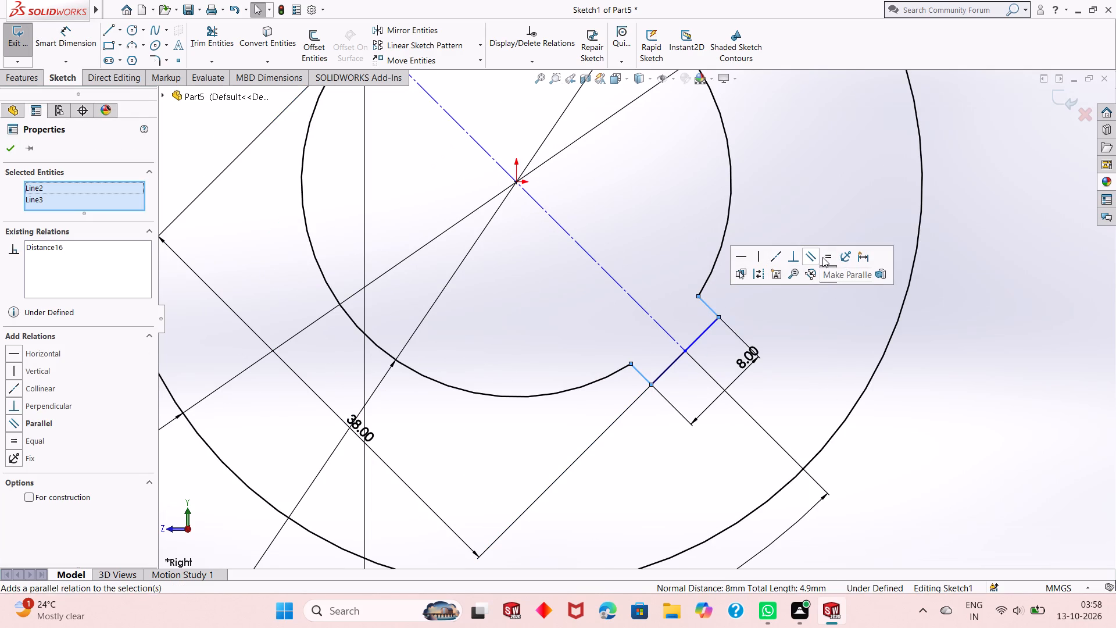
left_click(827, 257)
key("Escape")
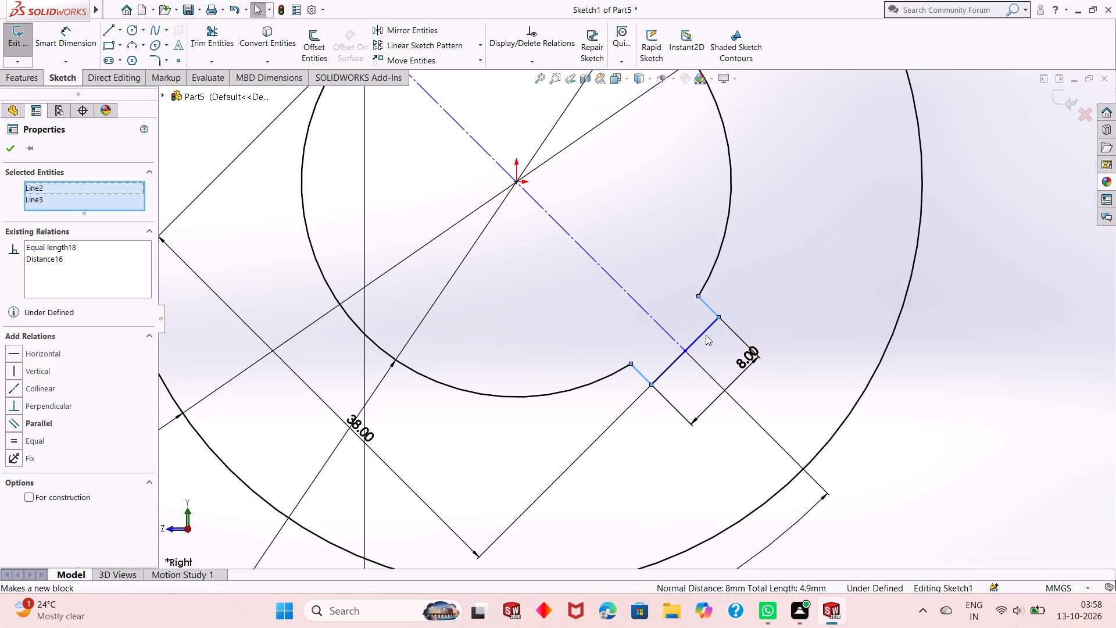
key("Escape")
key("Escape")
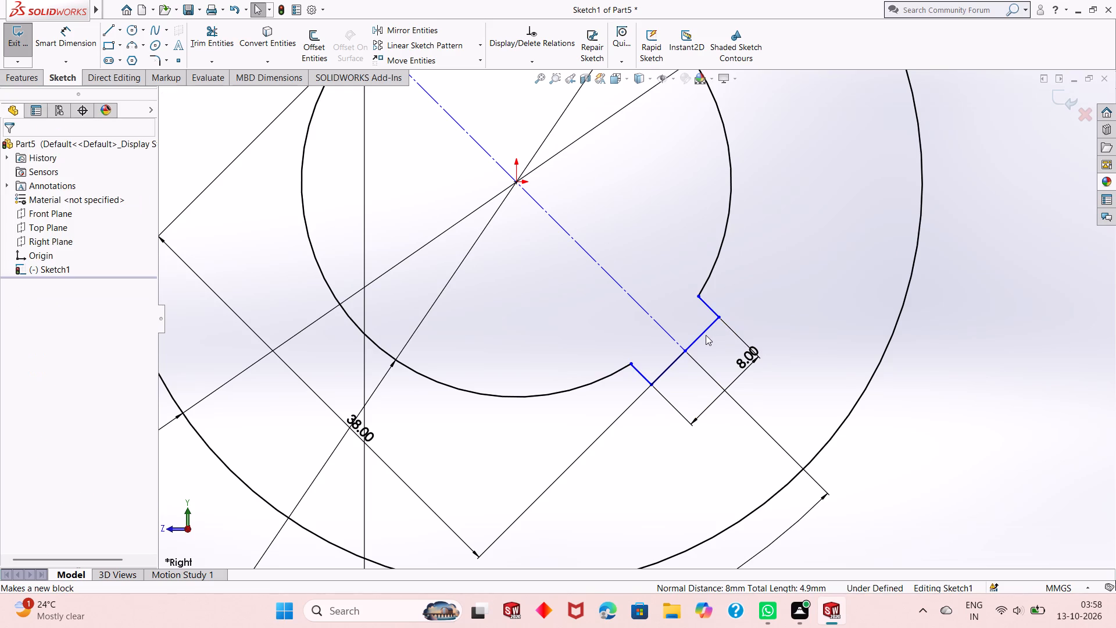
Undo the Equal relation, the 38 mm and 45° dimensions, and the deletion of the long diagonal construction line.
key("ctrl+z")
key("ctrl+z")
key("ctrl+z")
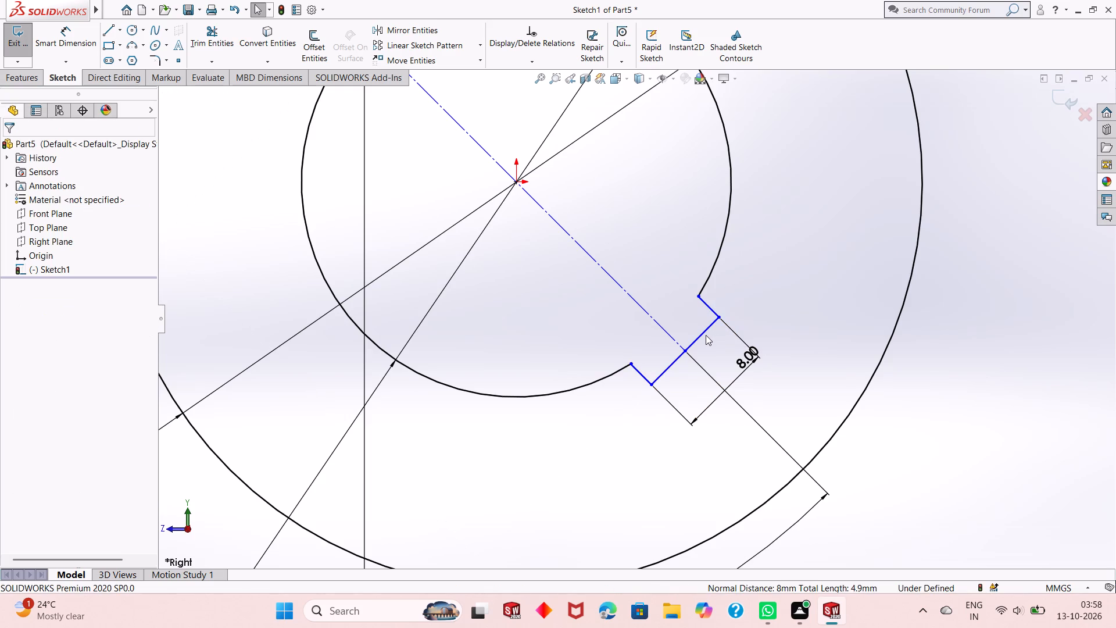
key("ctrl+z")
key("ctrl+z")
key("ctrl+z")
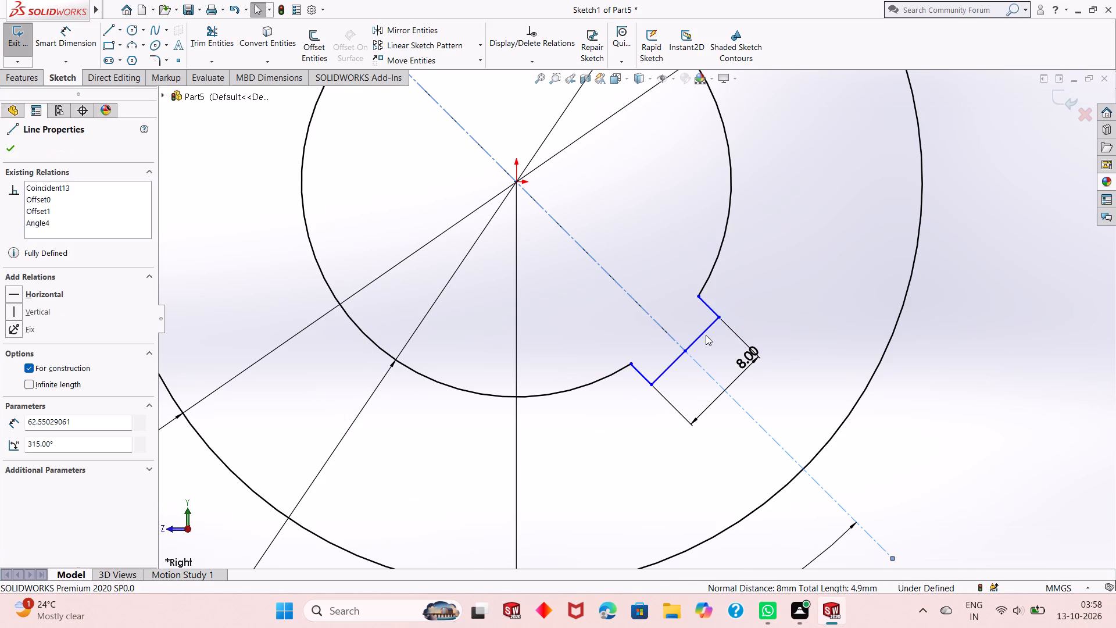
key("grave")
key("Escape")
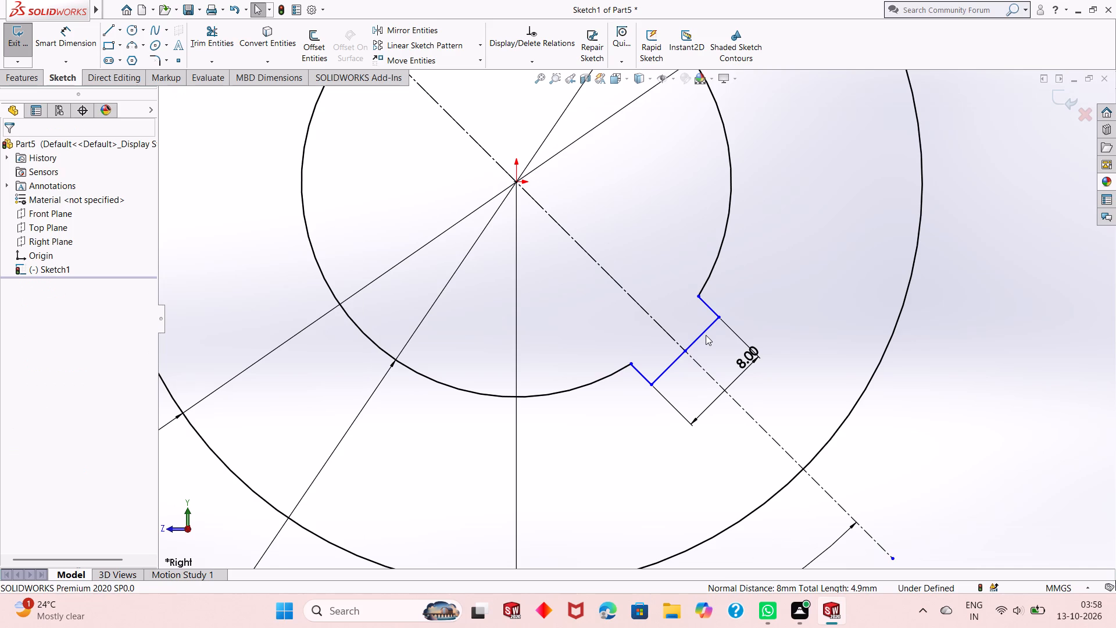
Add a 38 mm dimension from the diagonal's upper endpoint on the inner circle to the point where it crosses the keyway's bottom edge.
scroll(655, 363, "up", 1)
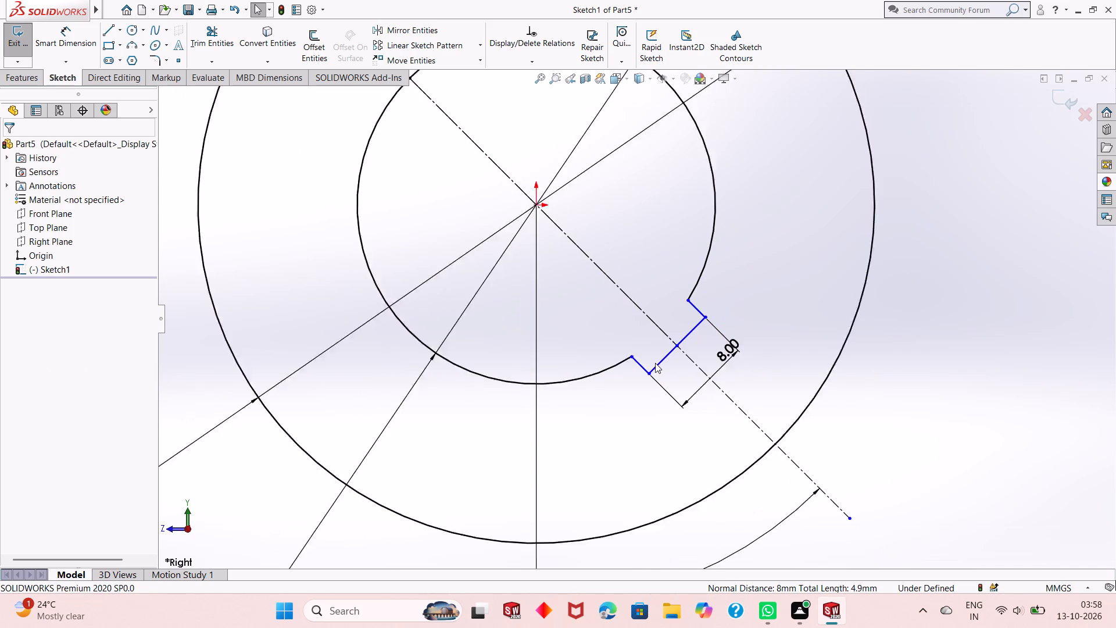
scroll(655, 363, "up", 1)
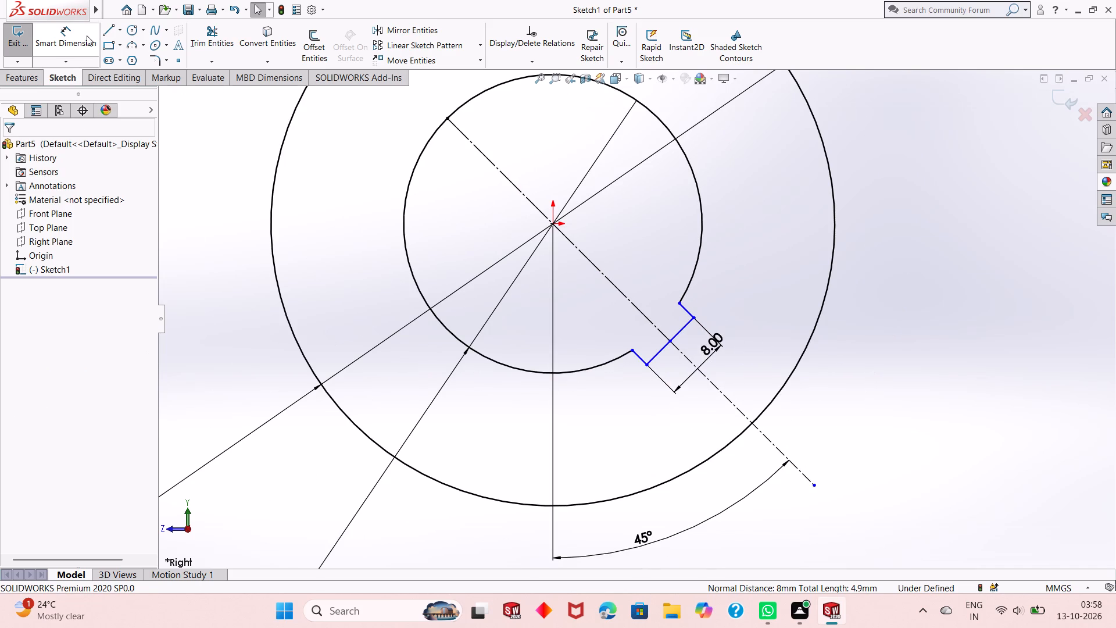
left_click(87, 35)
left_click(449, 119)
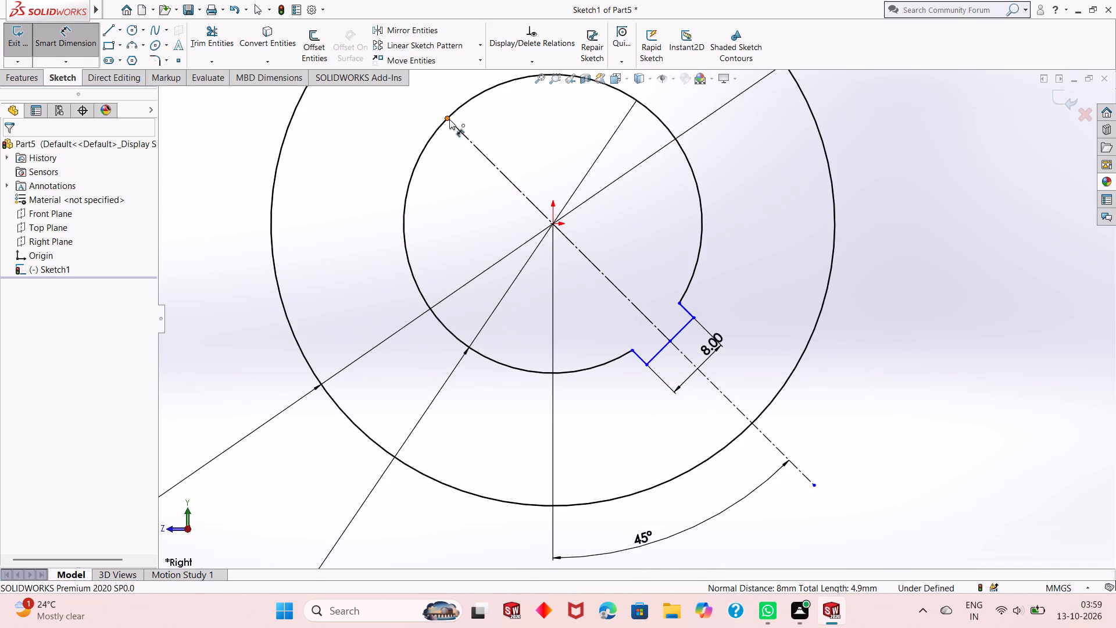
left_click(672, 342)
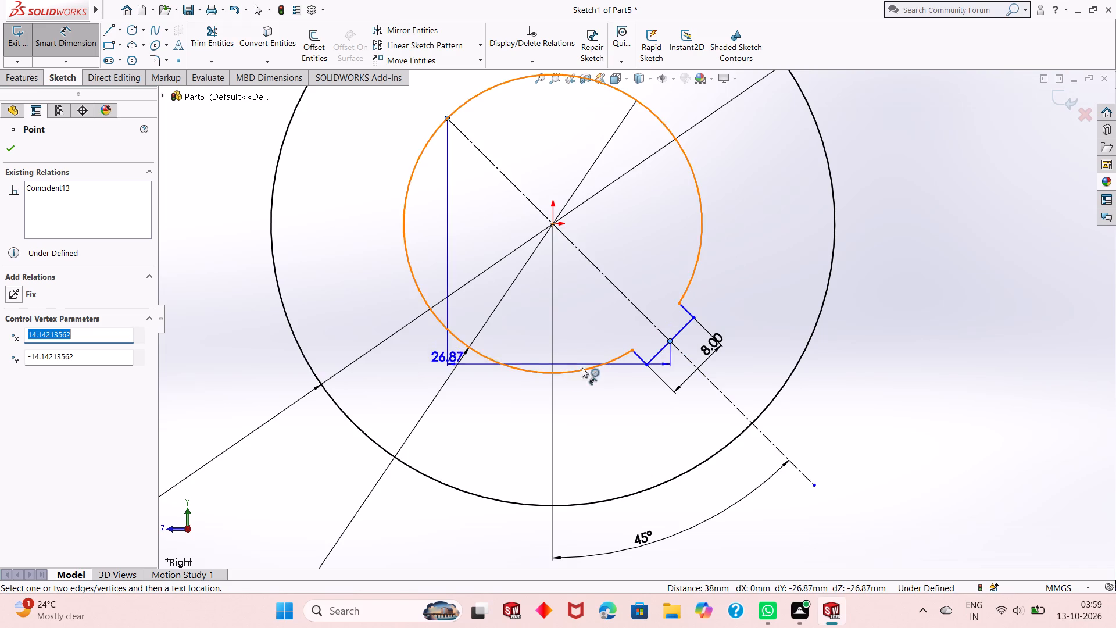
left_click(413, 369)
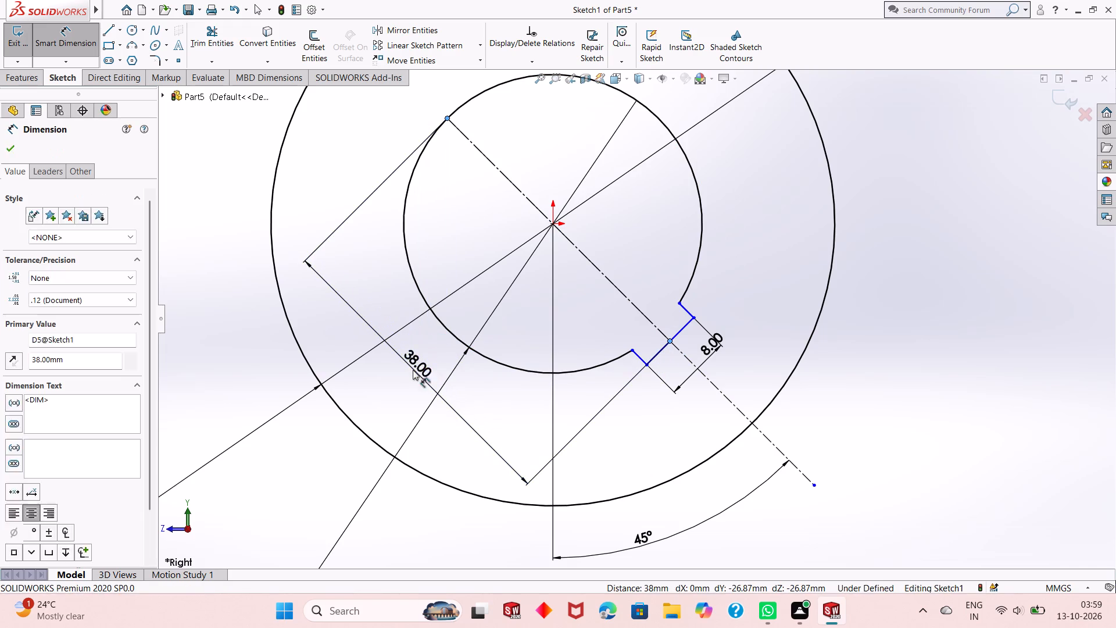
left_click(365, 349)
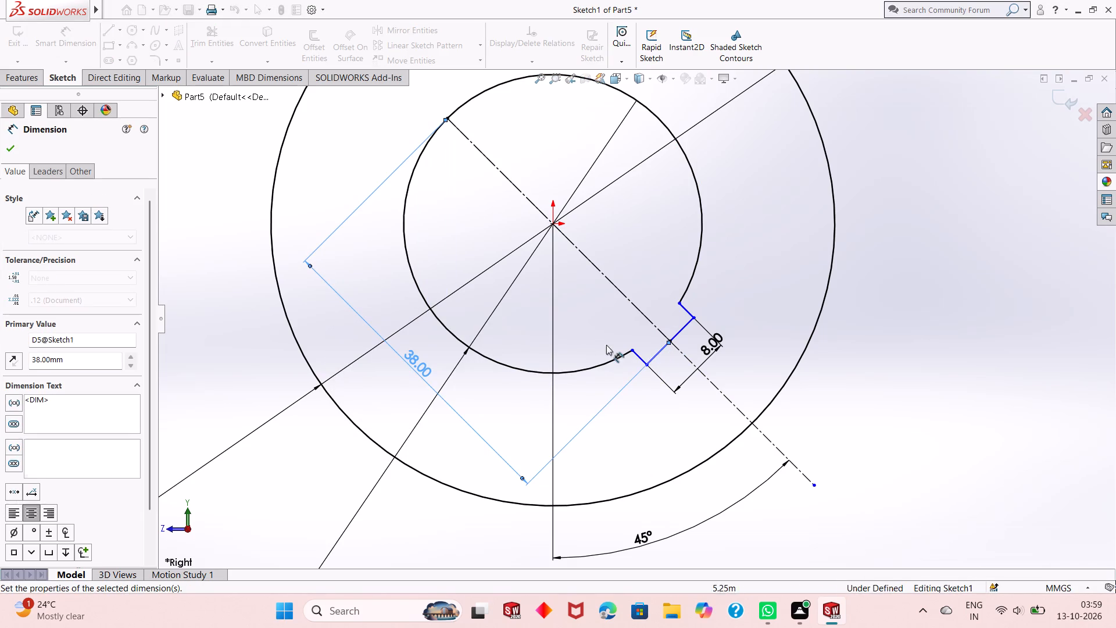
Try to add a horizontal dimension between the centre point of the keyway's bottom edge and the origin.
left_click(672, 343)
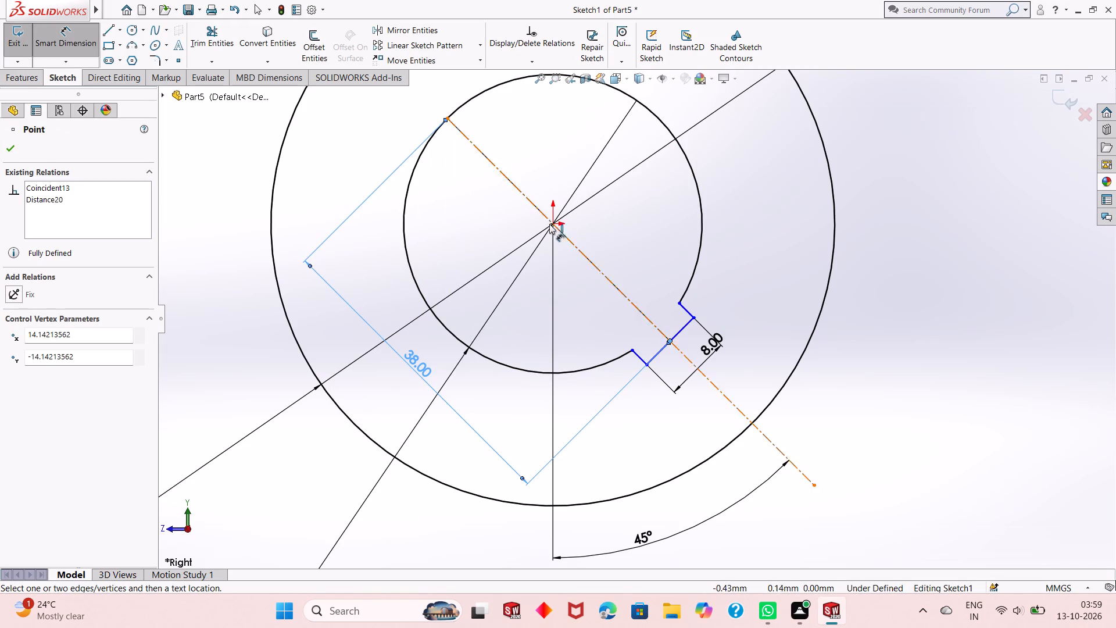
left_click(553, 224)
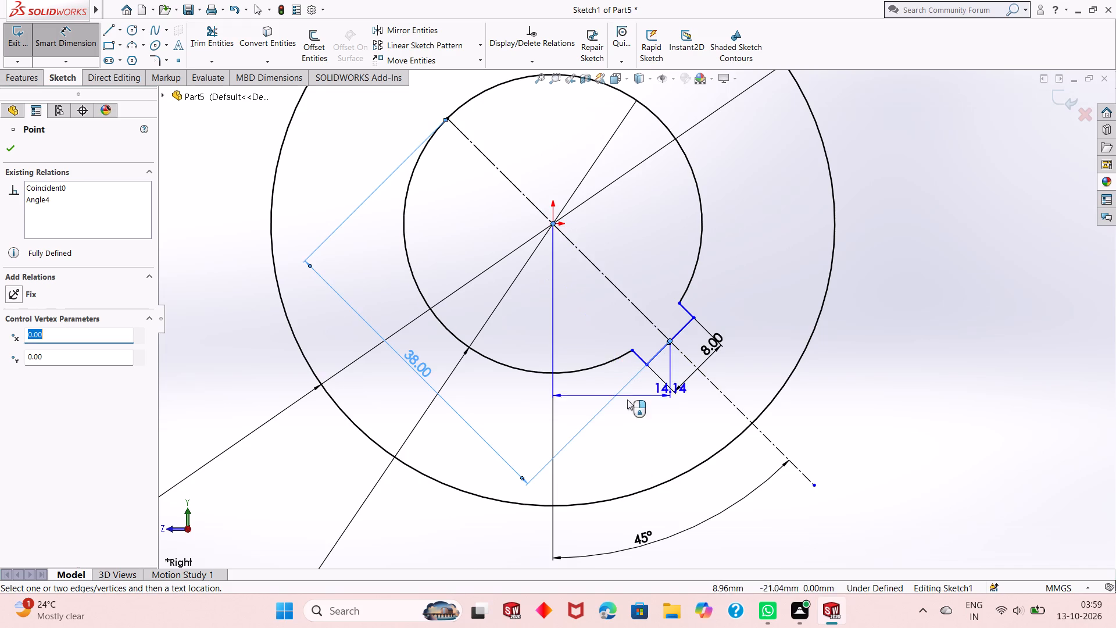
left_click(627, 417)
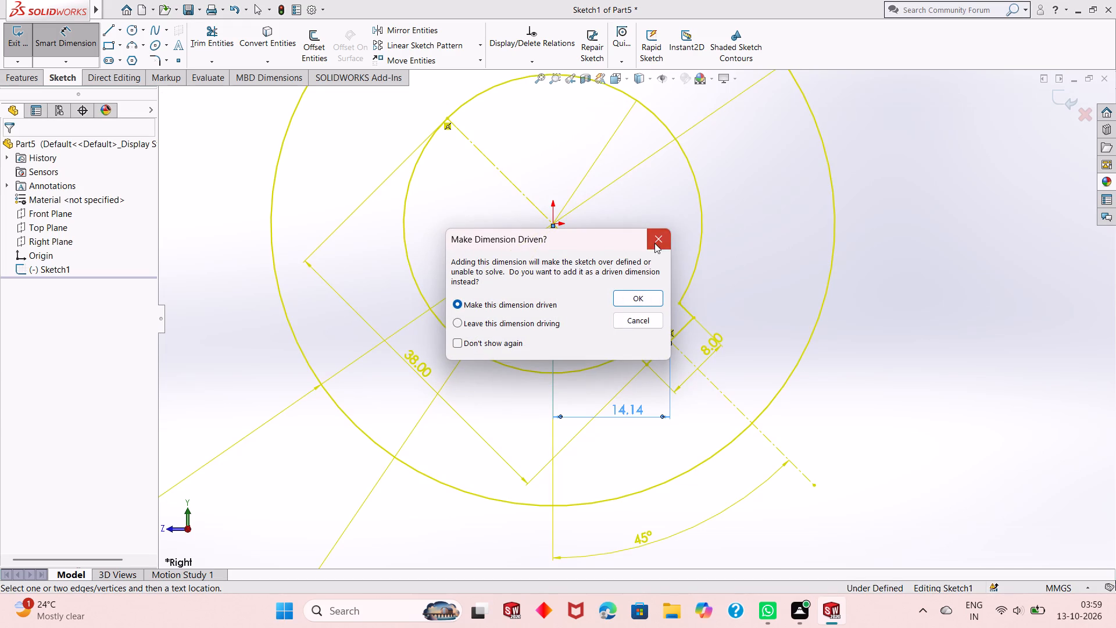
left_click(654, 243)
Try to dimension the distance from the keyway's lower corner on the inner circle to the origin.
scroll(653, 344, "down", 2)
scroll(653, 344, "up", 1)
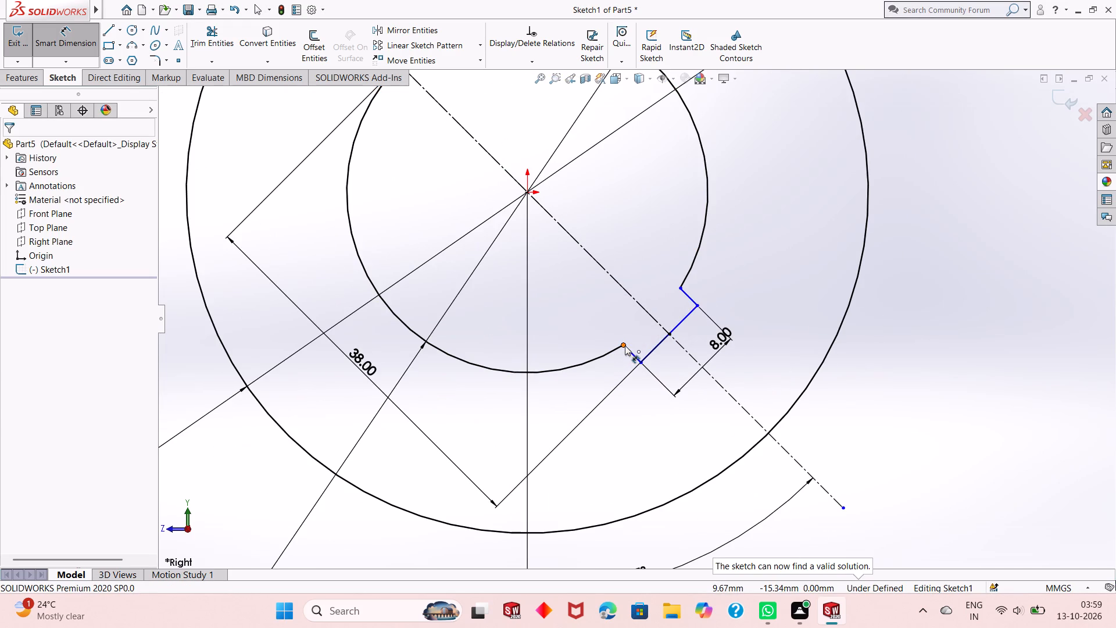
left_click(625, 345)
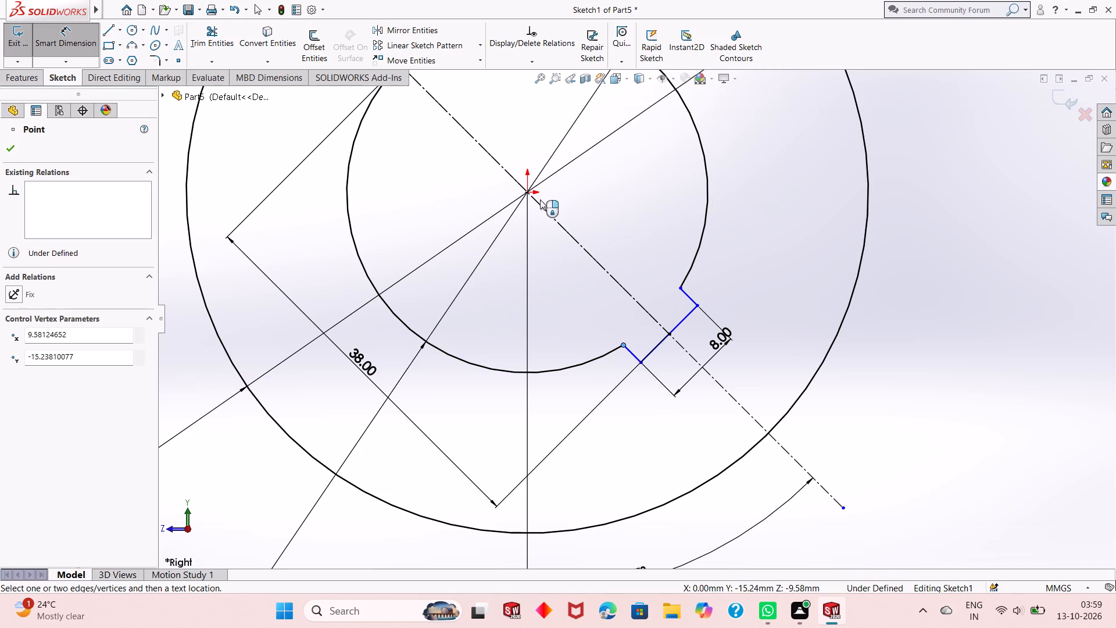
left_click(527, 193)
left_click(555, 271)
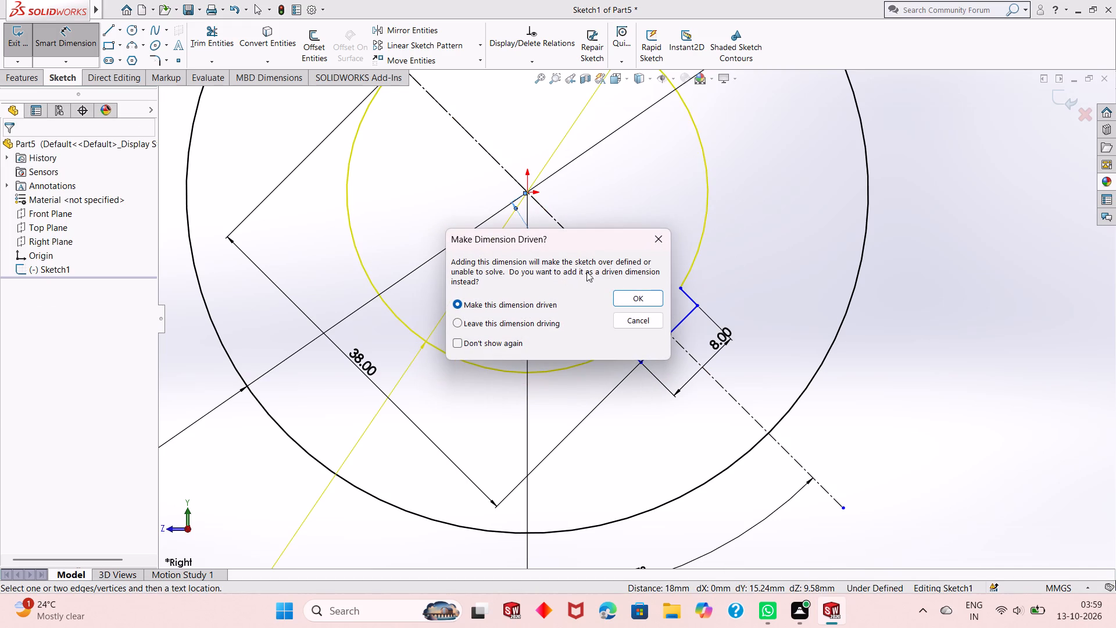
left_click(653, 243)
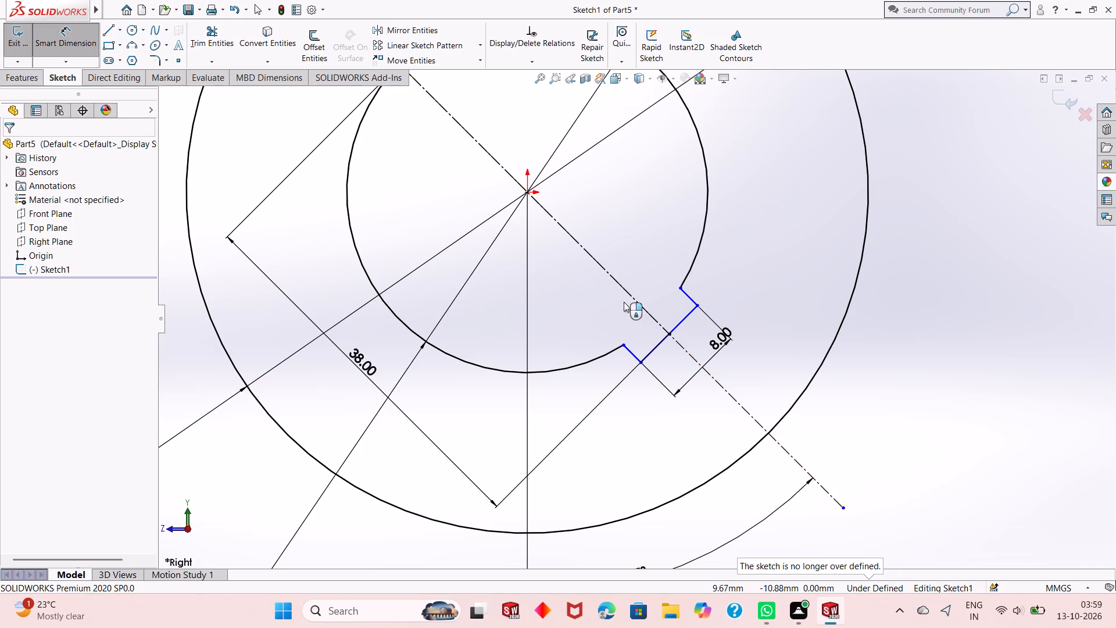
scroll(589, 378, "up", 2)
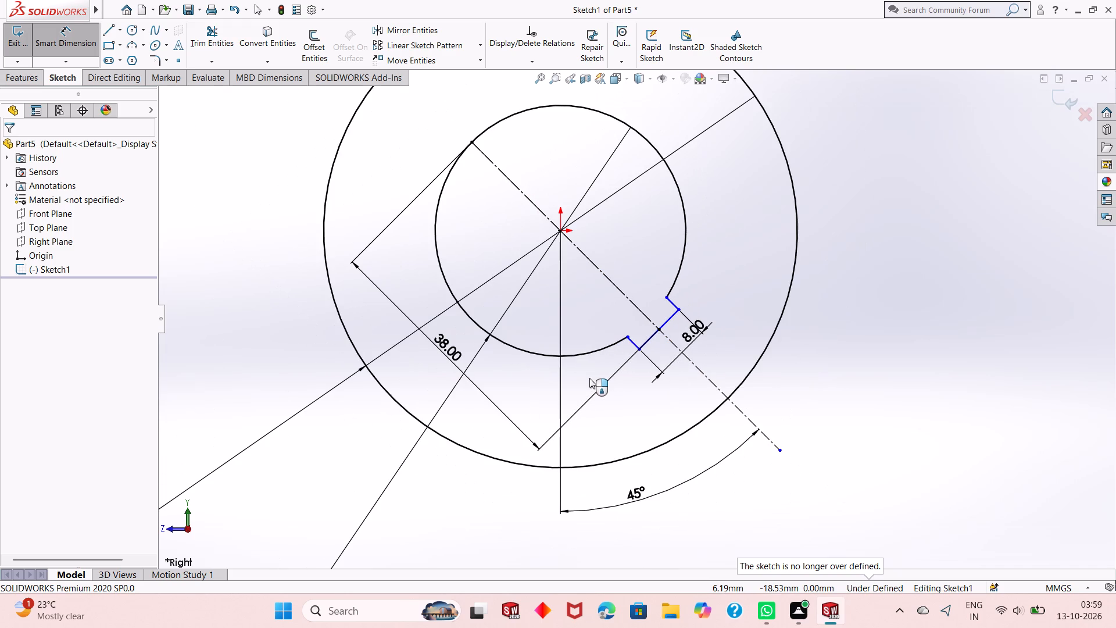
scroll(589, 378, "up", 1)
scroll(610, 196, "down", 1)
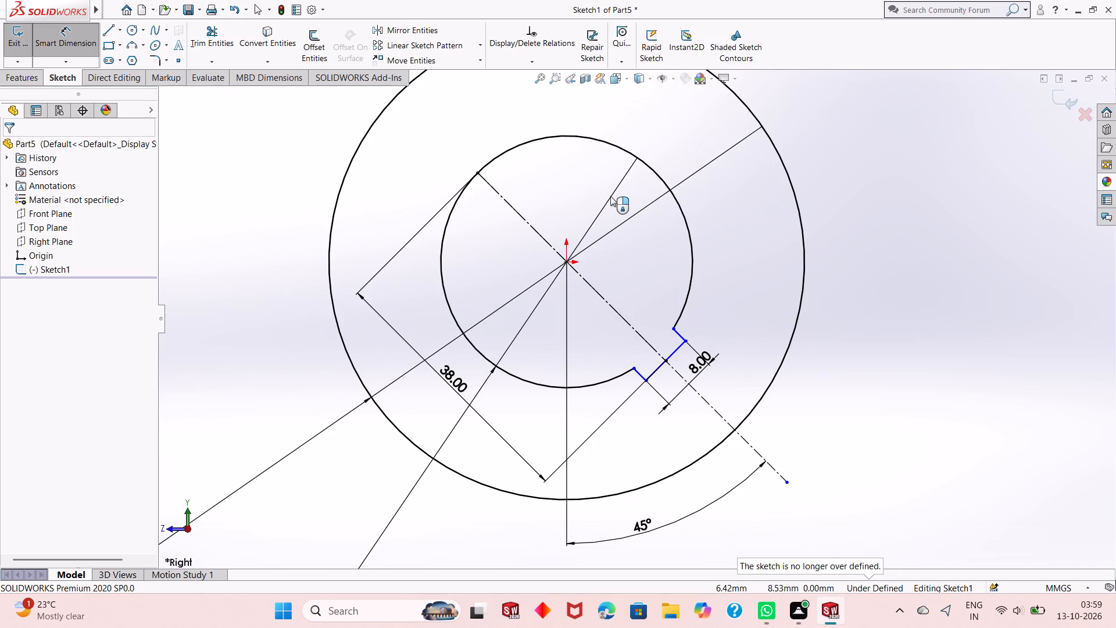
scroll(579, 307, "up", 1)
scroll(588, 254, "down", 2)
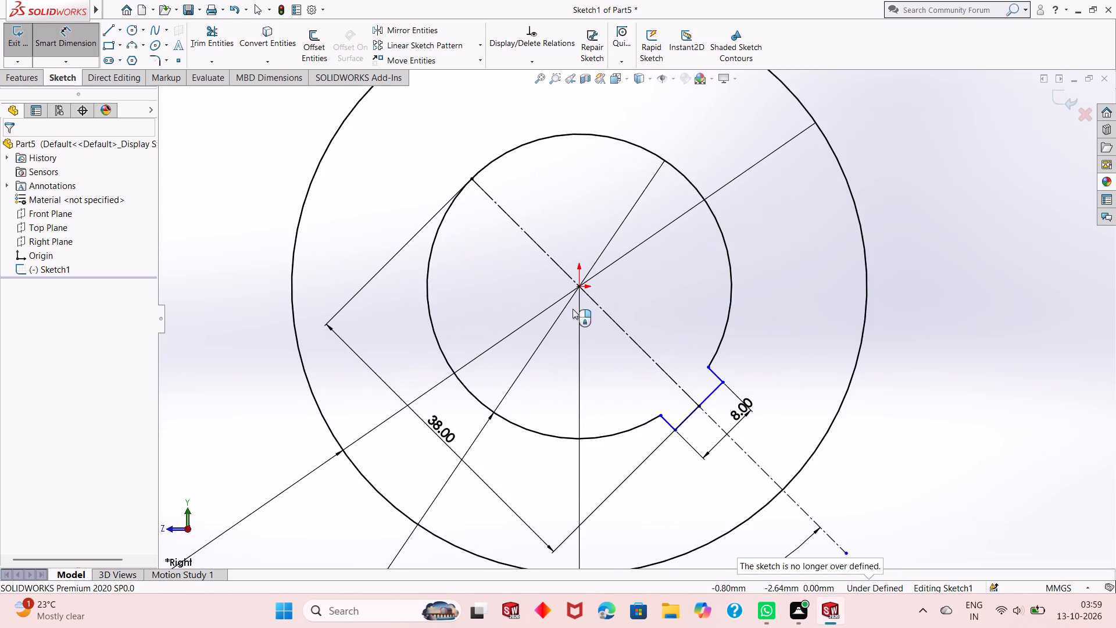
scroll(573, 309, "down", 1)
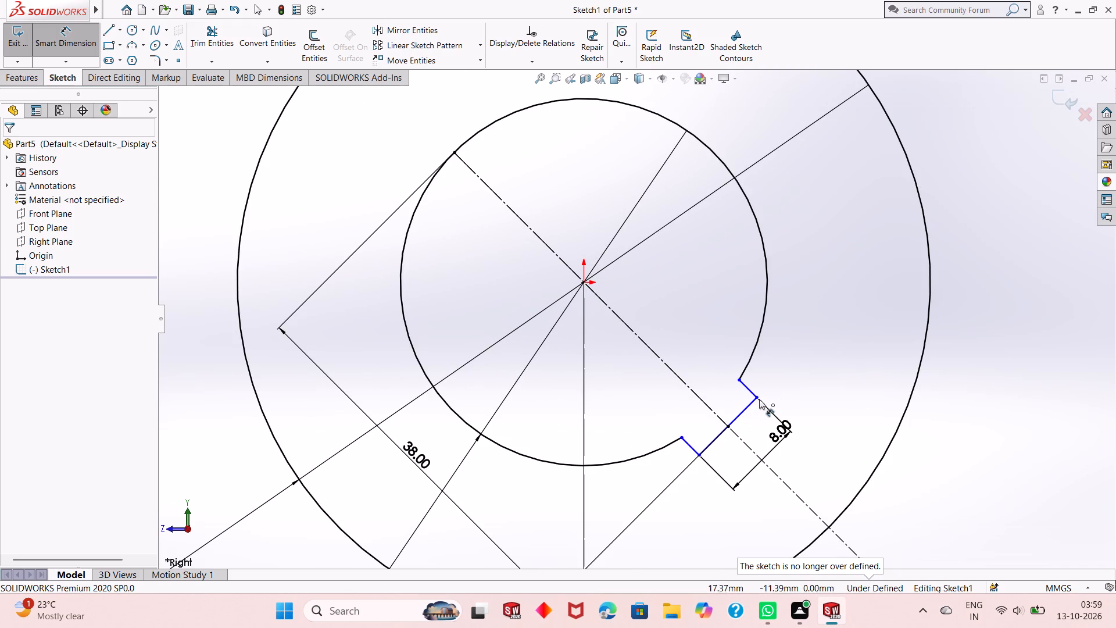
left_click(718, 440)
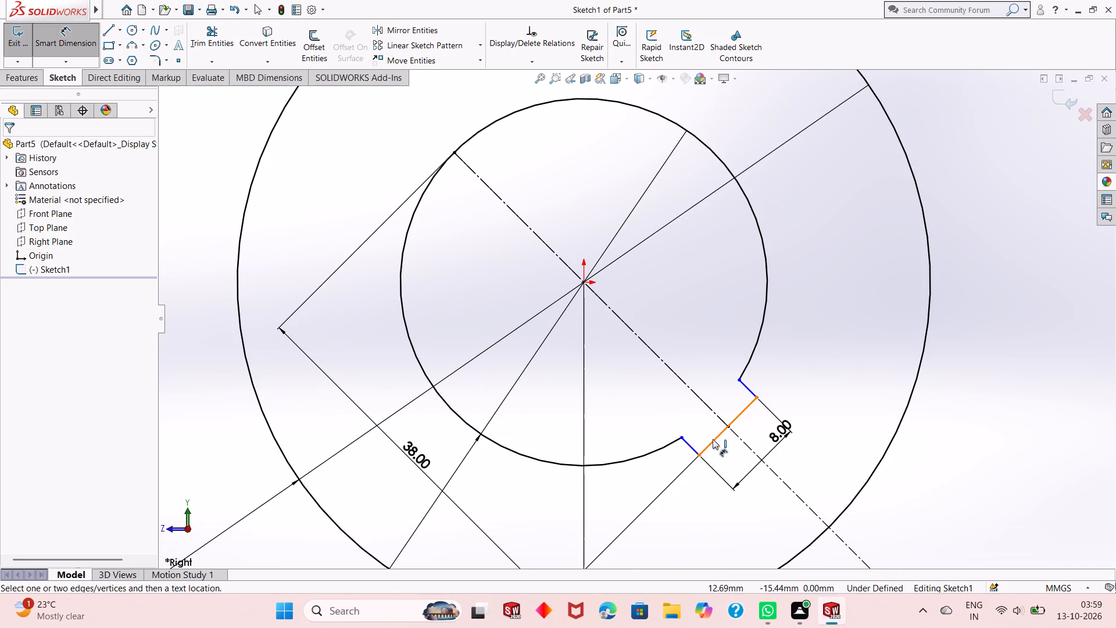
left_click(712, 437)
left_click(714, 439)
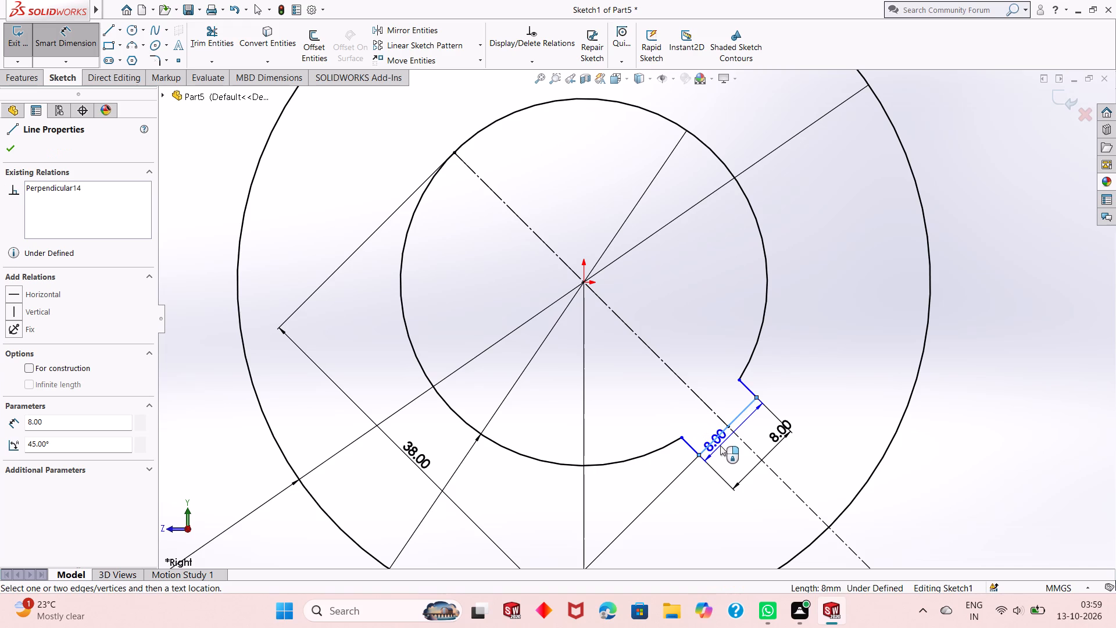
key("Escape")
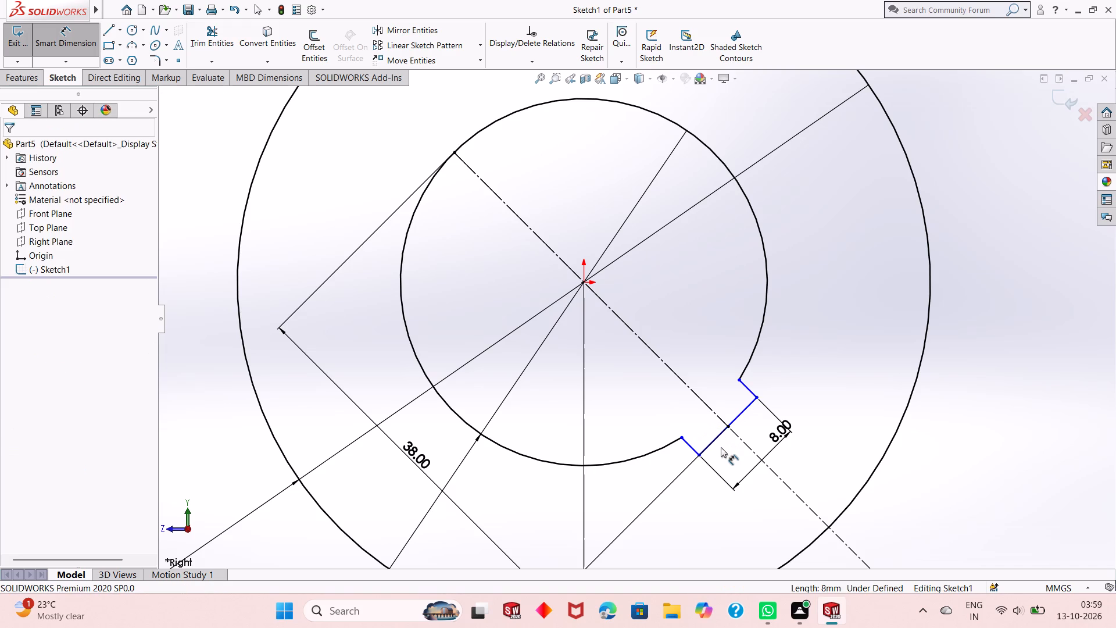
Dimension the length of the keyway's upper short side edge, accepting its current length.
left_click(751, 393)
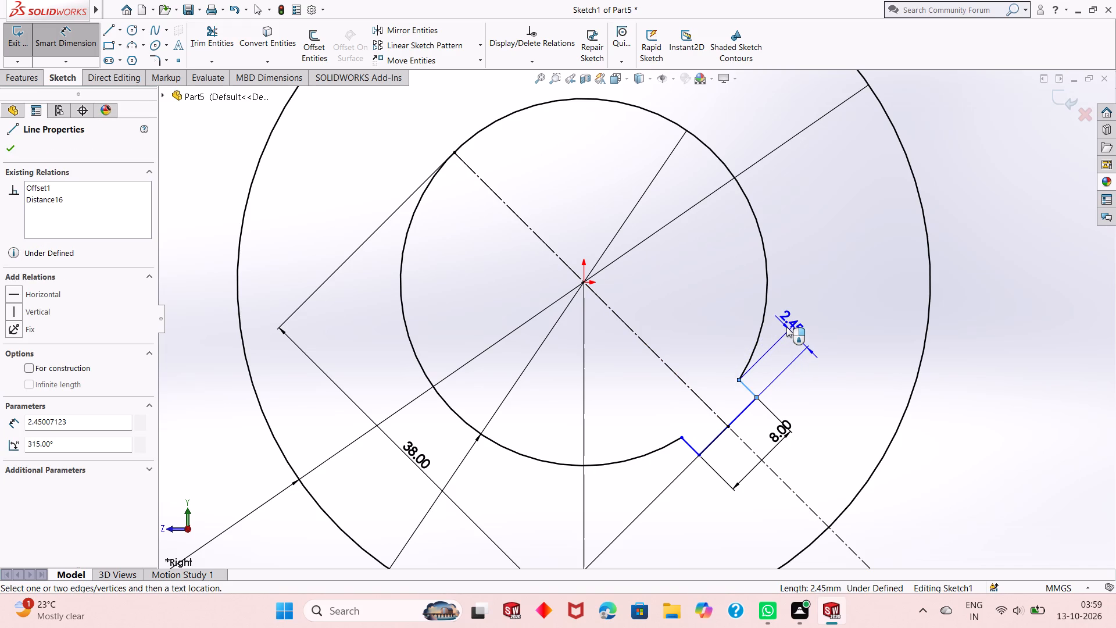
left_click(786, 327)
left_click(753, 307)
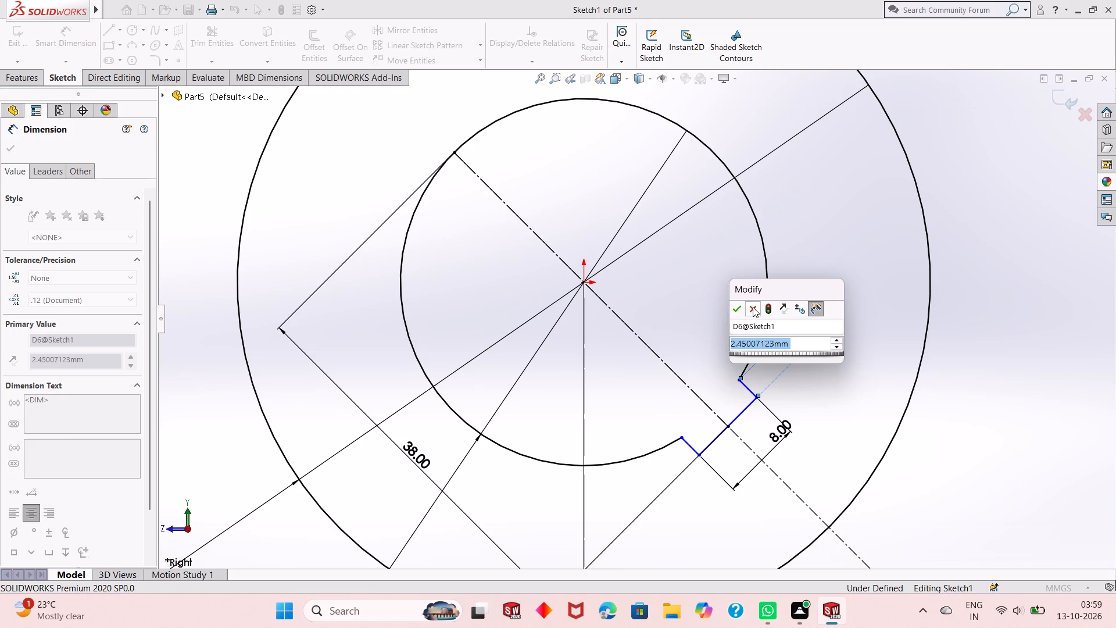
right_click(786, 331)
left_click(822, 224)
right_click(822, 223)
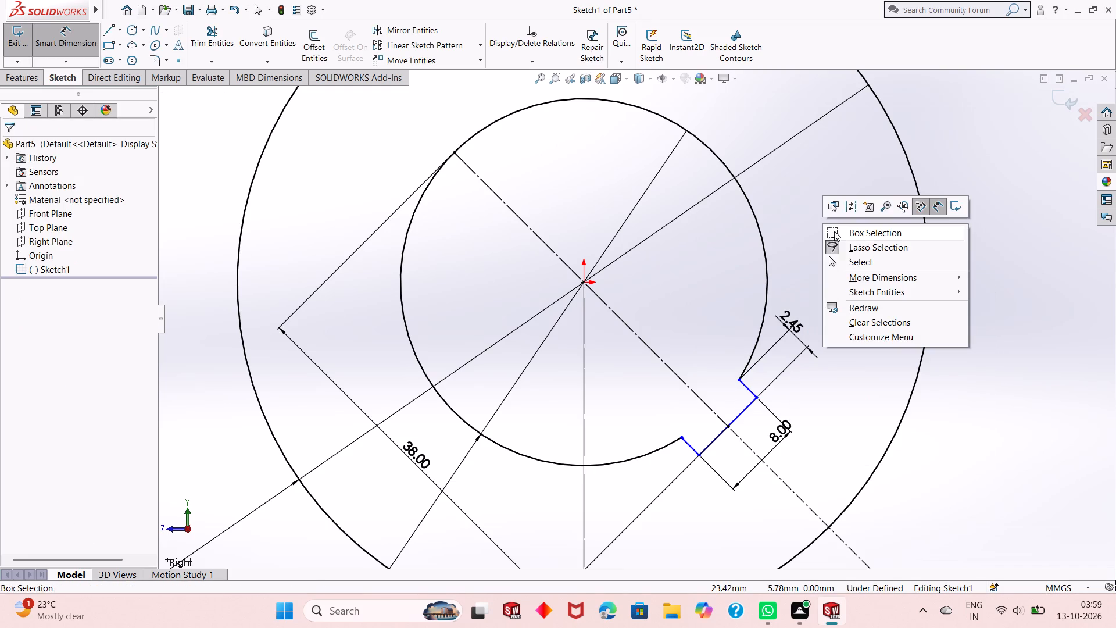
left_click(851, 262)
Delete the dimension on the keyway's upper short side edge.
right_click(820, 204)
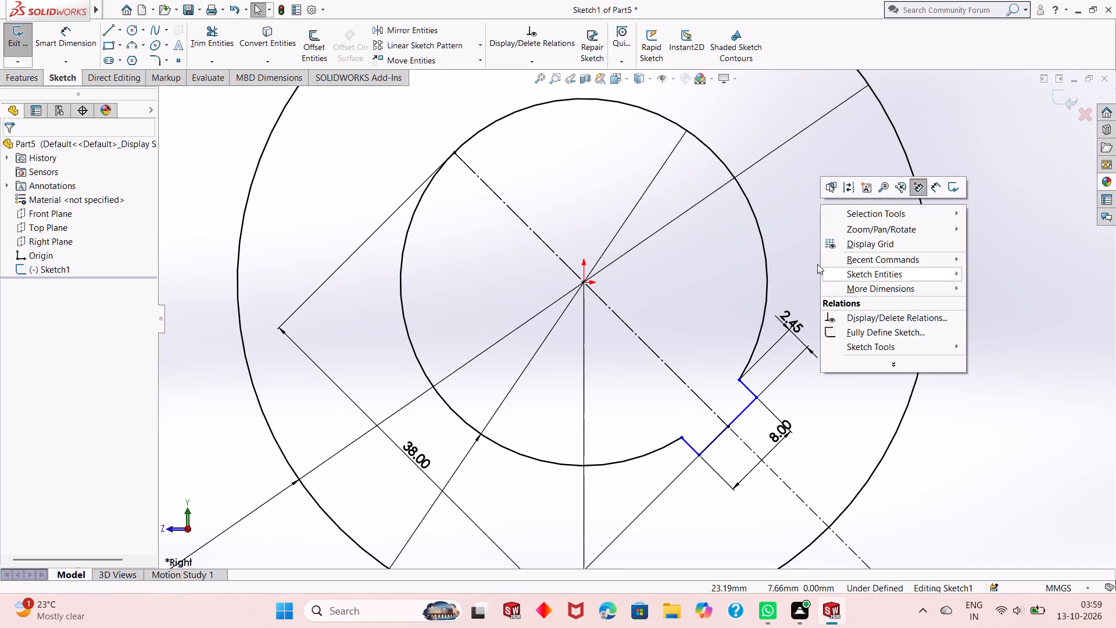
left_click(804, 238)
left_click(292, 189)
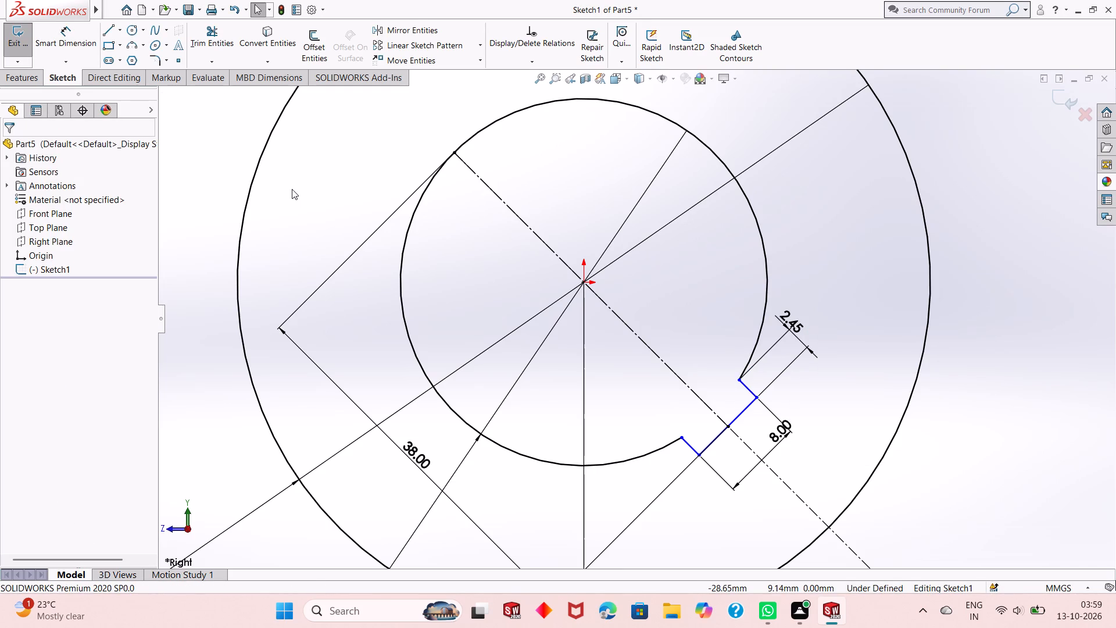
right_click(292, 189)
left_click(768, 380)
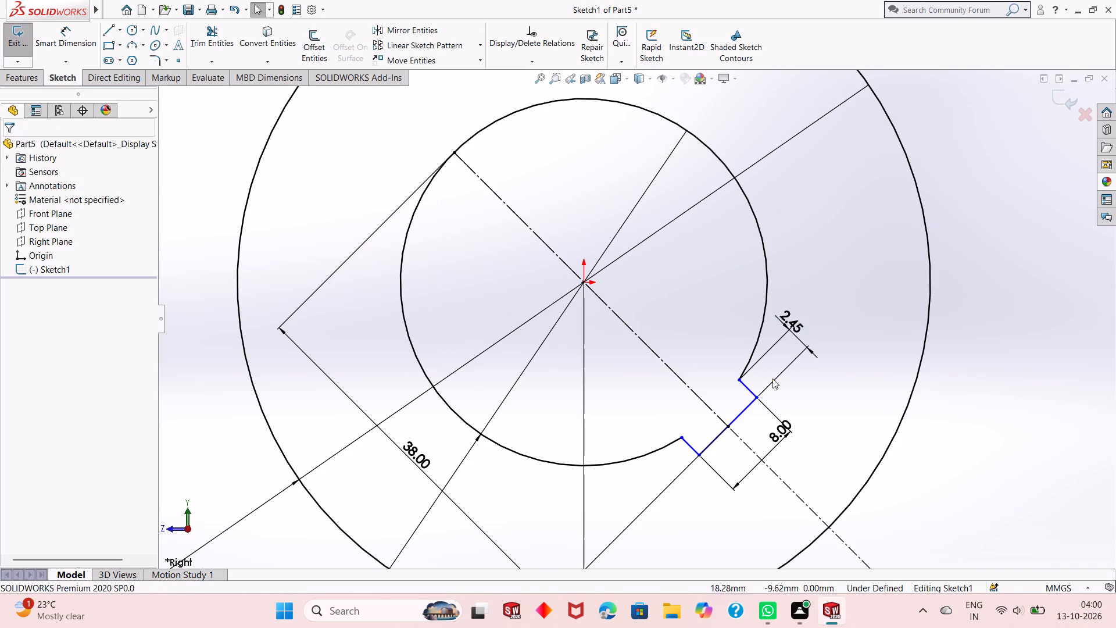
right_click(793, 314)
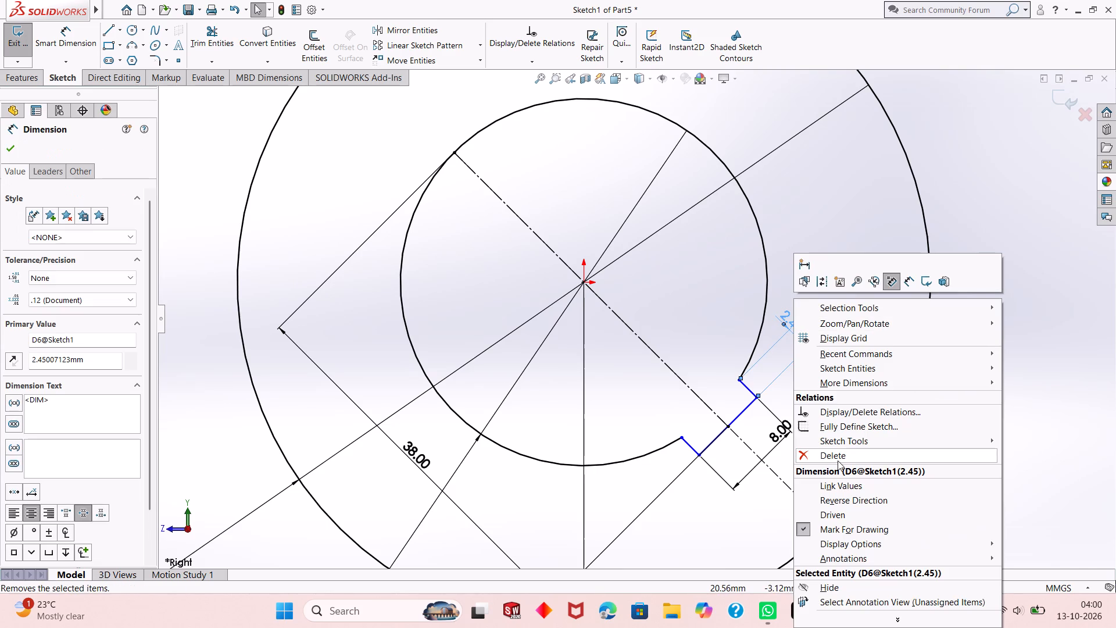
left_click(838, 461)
Add a vertical dimension between the origin and the keyway's upper corner on the inner circle, keeping the current distance.
scroll(747, 433, "up", 2)
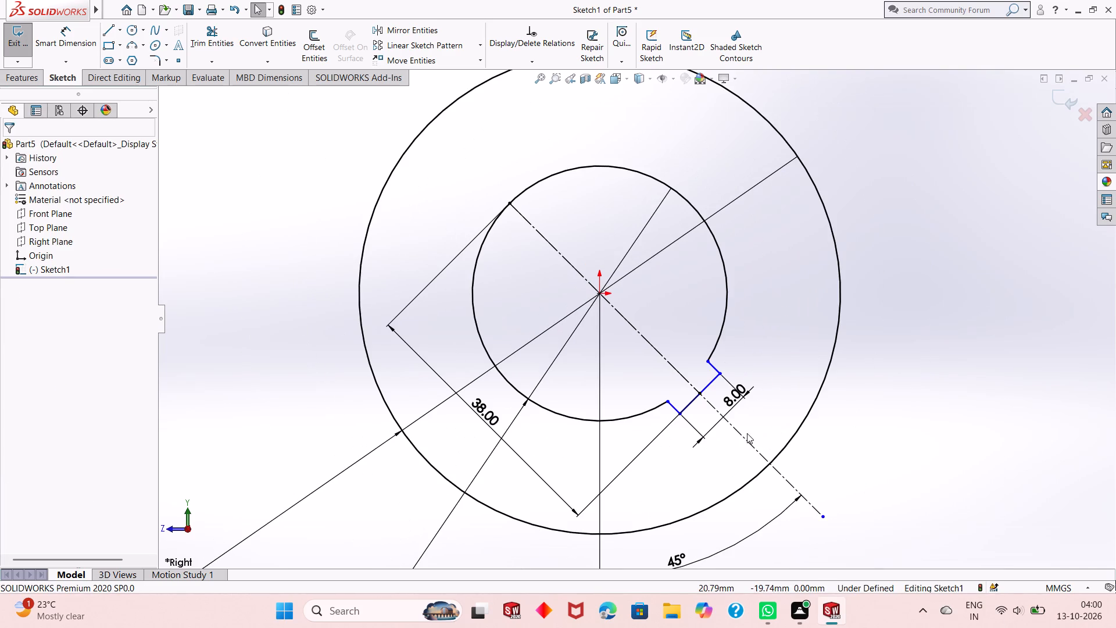
scroll(636, 361, "down", 2)
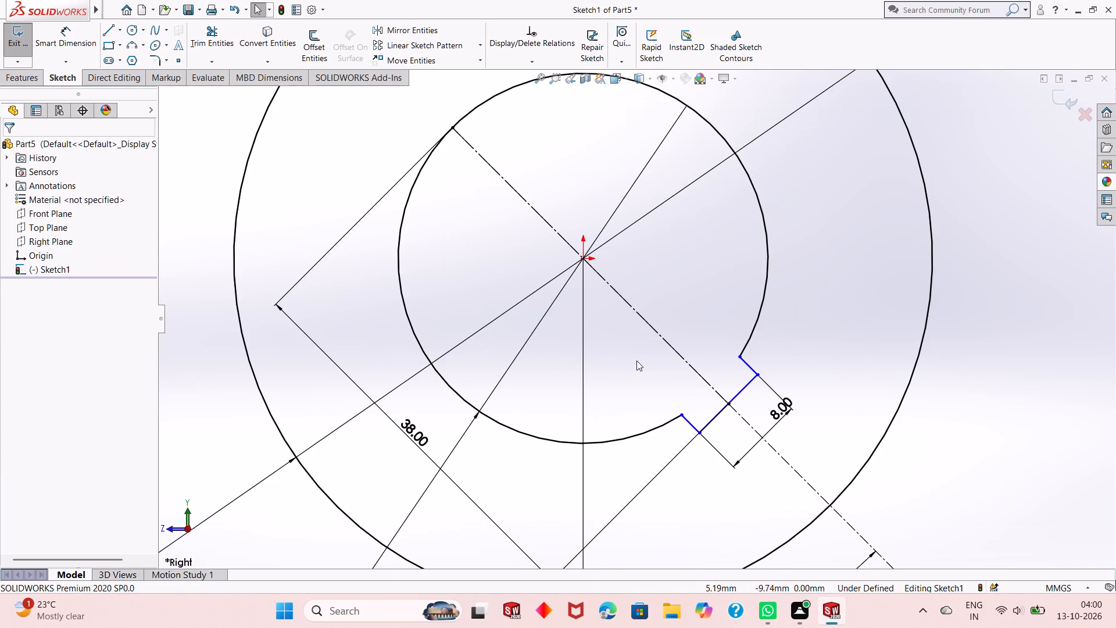
scroll(636, 361, "up", 2)
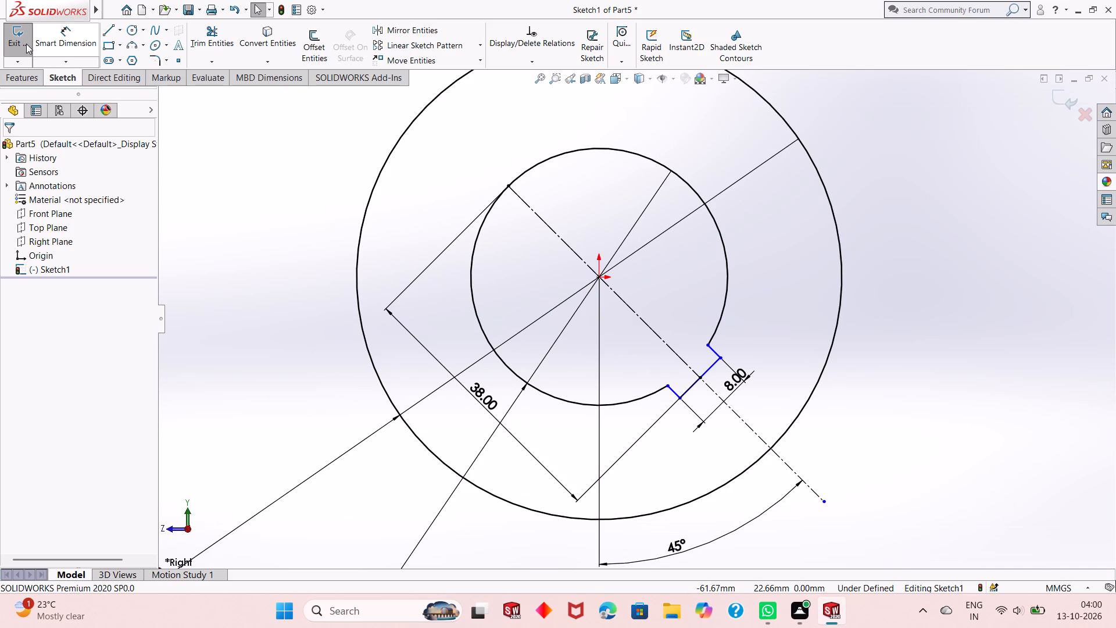
left_click(62, 49)
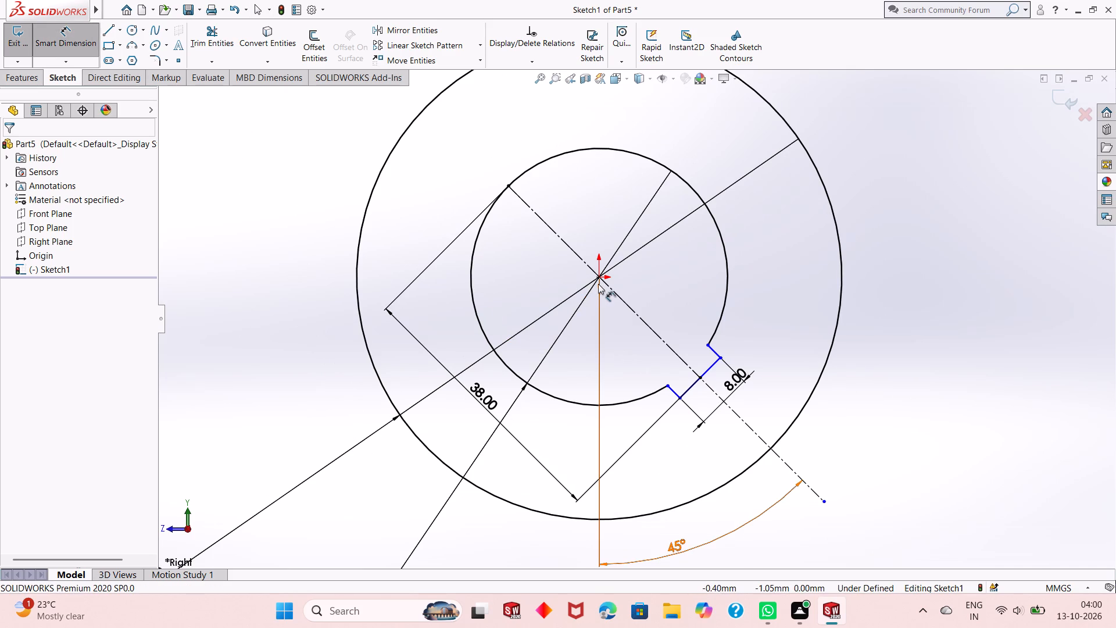
left_click(601, 276)
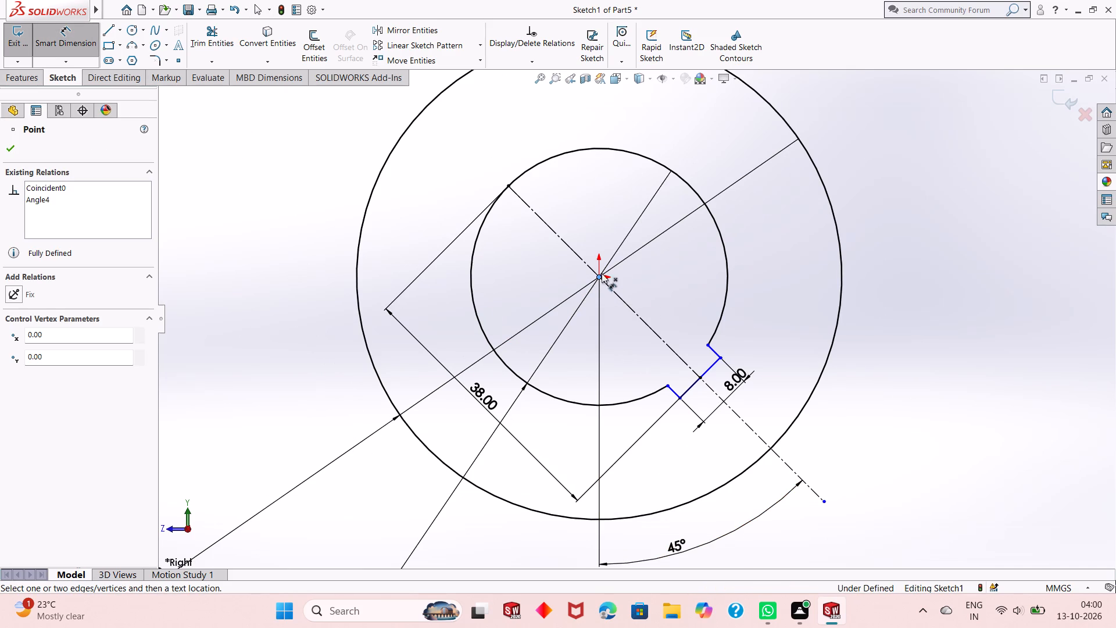
left_click(708, 344)
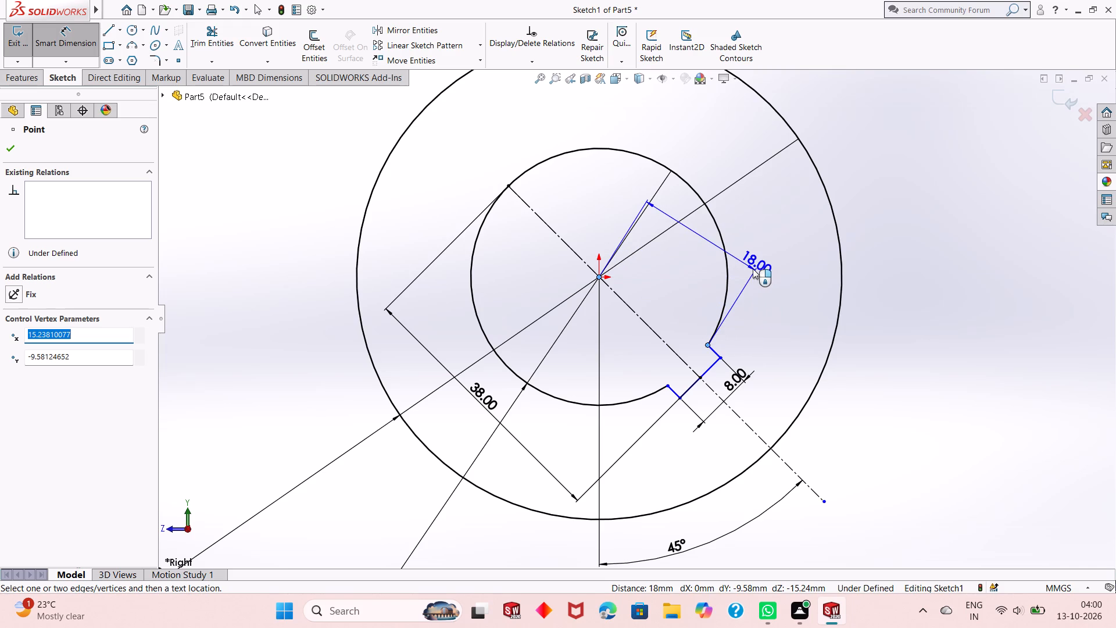
left_click(824, 301)
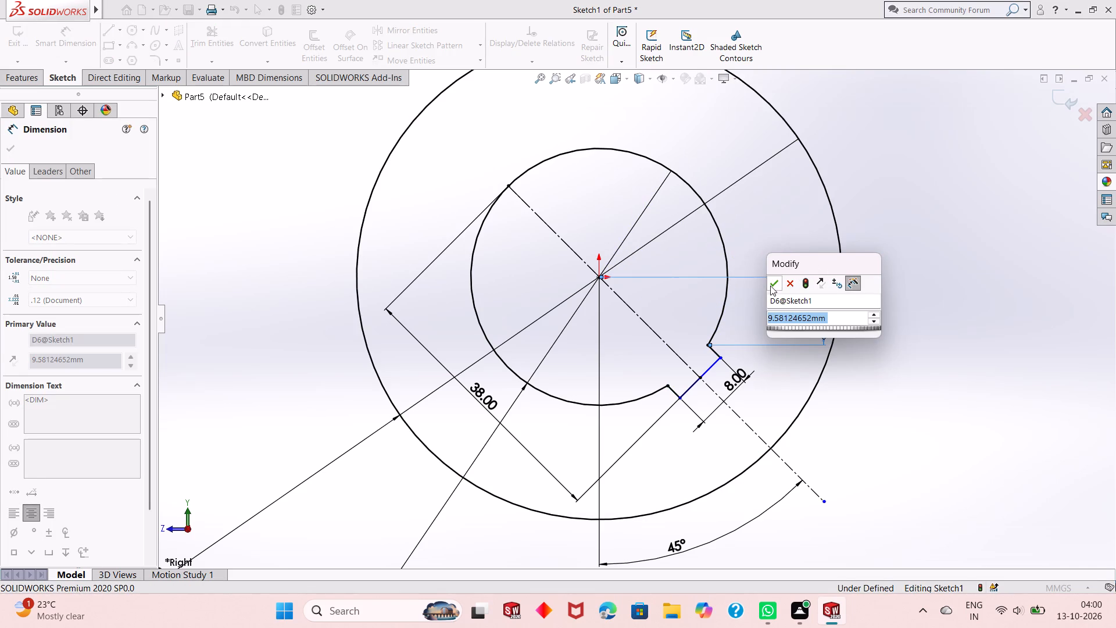
left_click(770, 286)
scroll(690, 369, "down", 3)
scroll(689, 367, "up", 2)
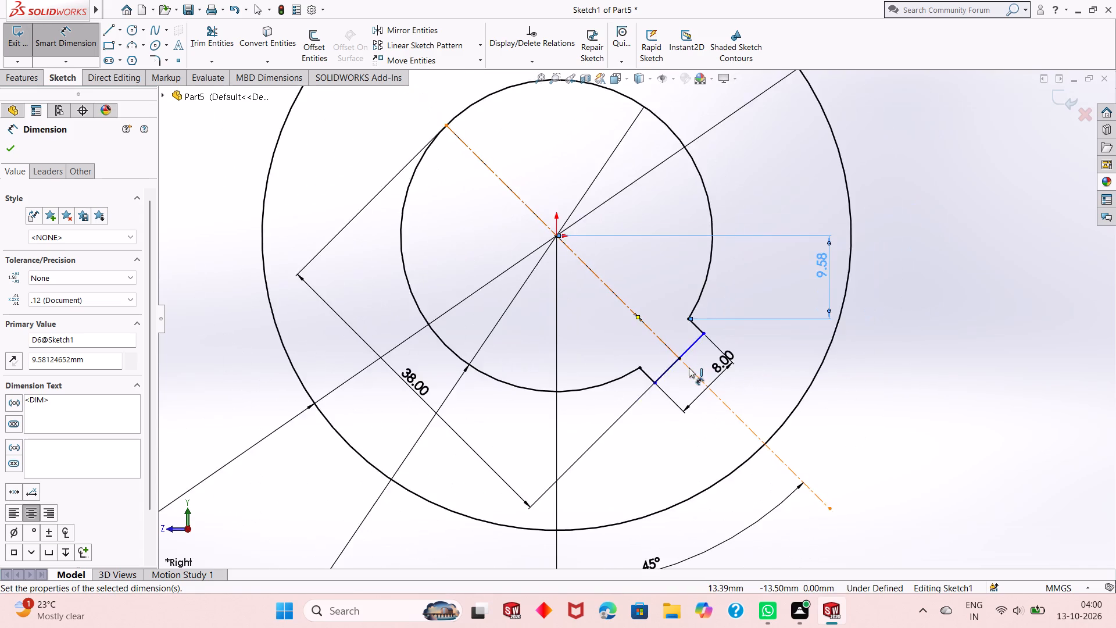
scroll(688, 367, "up", 2)
scroll(654, 320, "down", 2)
right_click(914, 233)
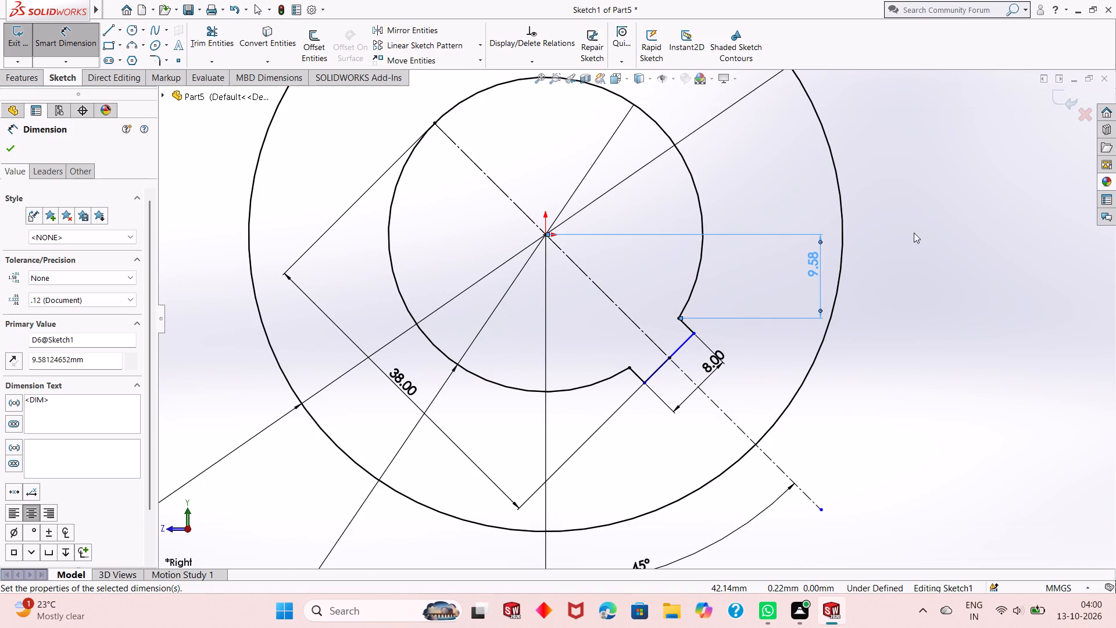
left_click(927, 272)
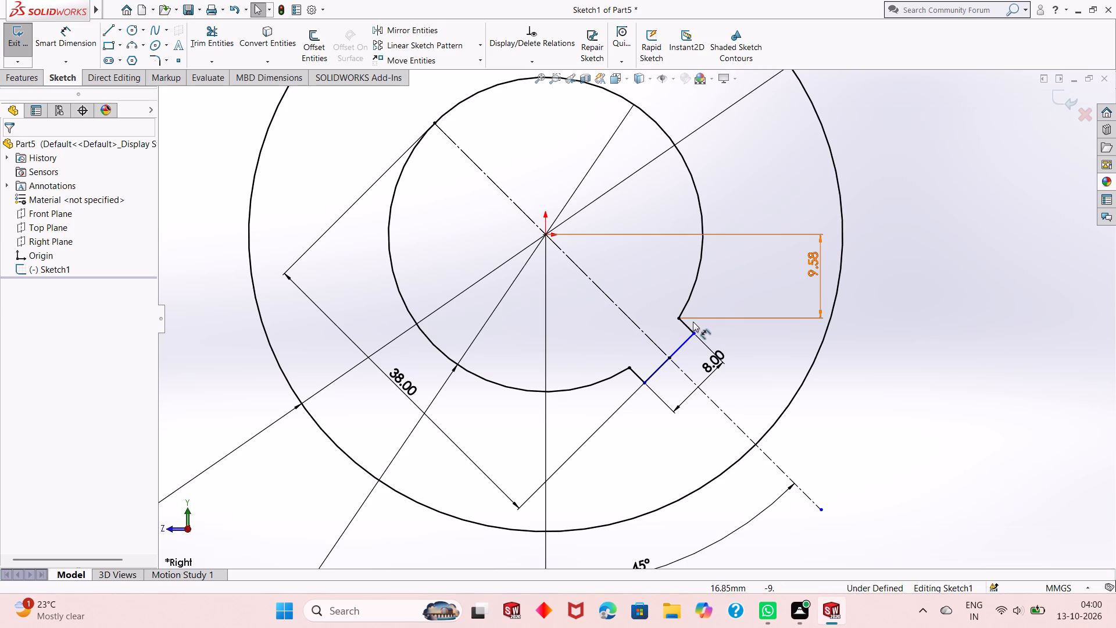
Trim away both parts of the diagonal construction line that extend beyond the keyway's bottom edge, using Trim to closest.
scroll(628, 379, "up", 1)
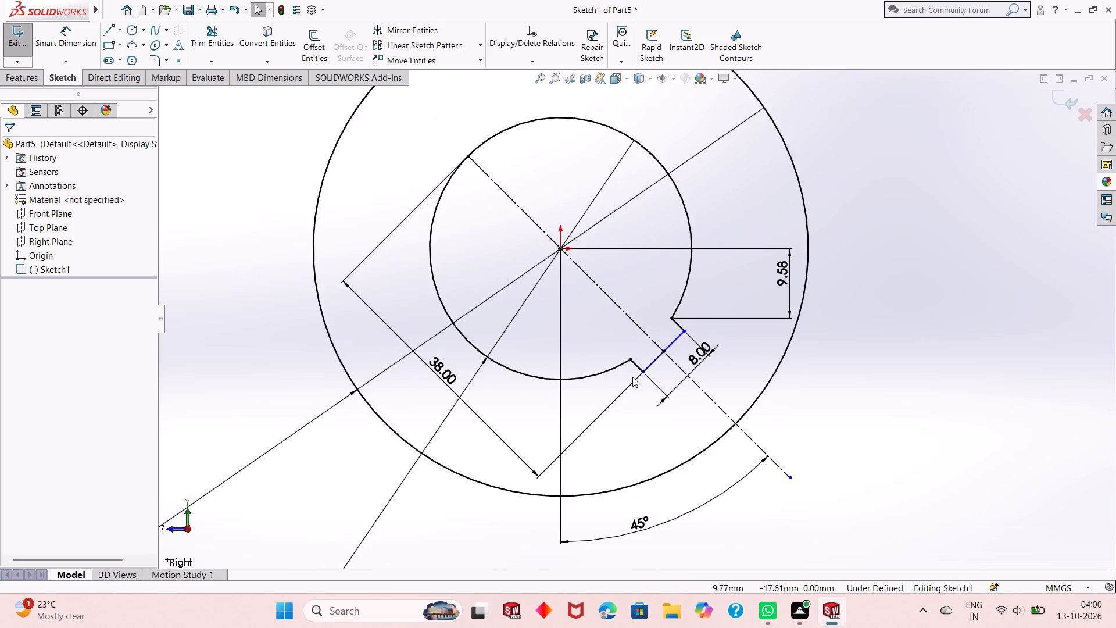
scroll(636, 375, "up", 1)
scroll(640, 356, "down", 7)
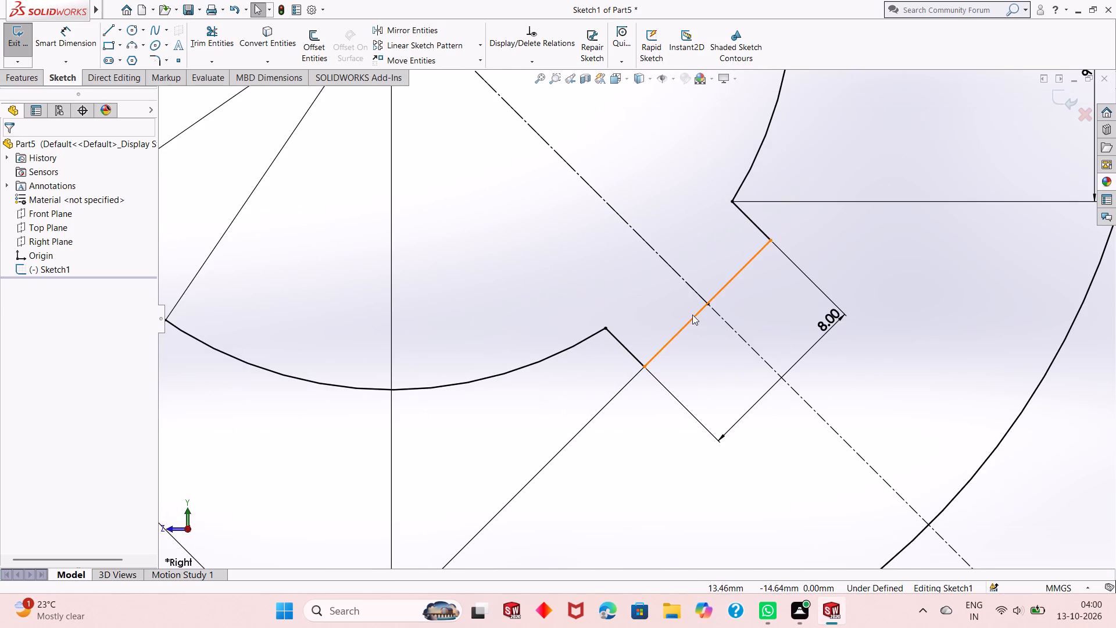
scroll(692, 315, "down", 4)
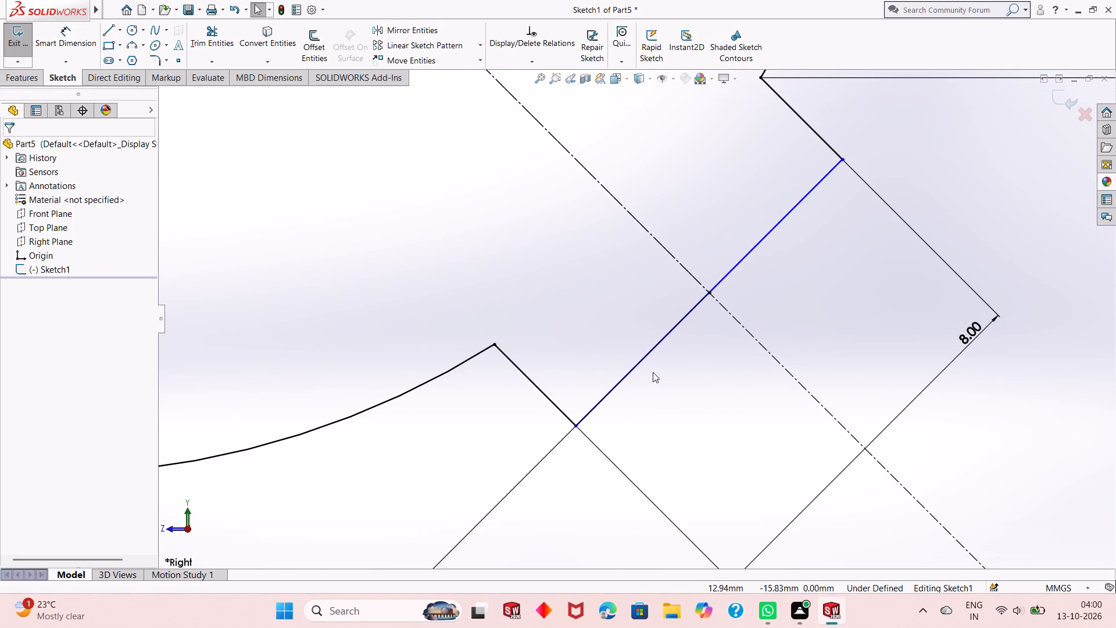
scroll(662, 382, "down", 2)
scroll(756, 412, "up", 10)
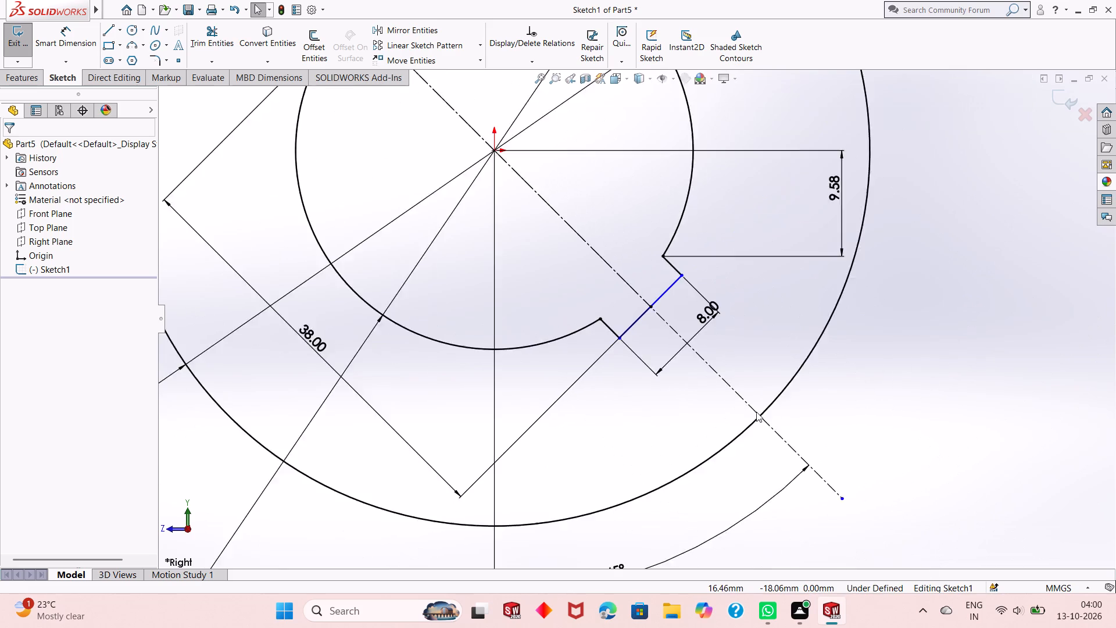
scroll(756, 412, "up", 2)
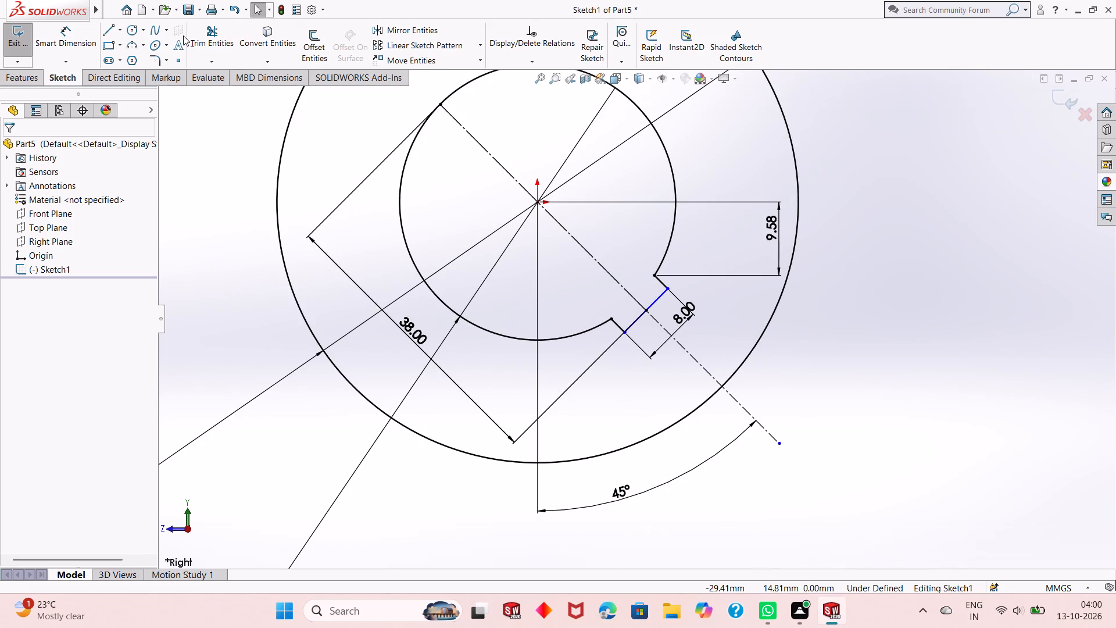
left_click(205, 38)
left_click(734, 399)
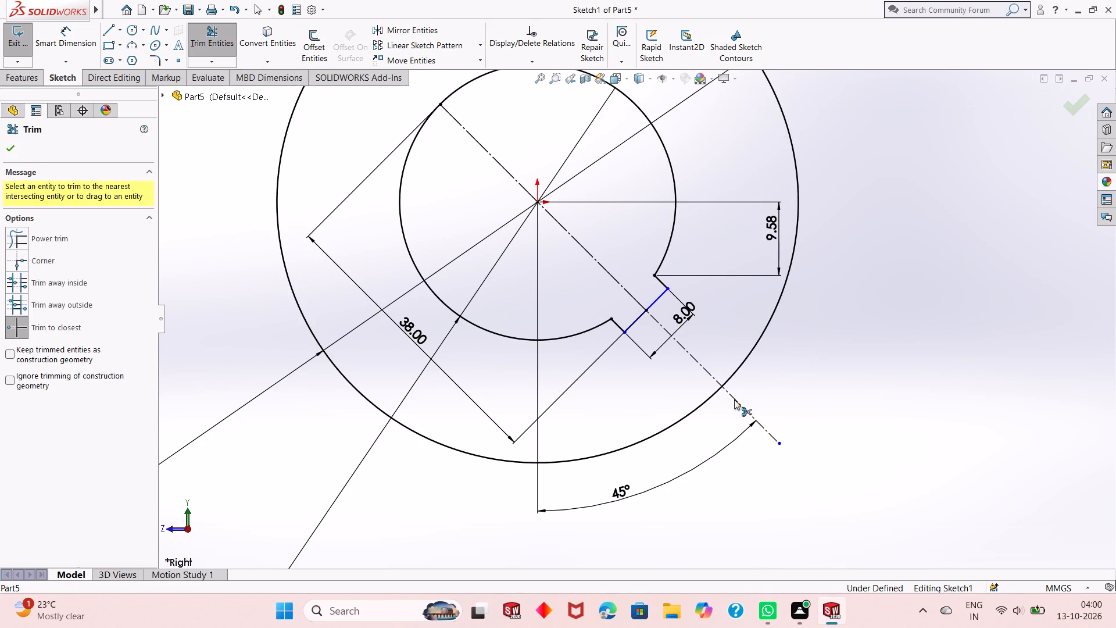
left_click(707, 371)
right_click(807, 364)
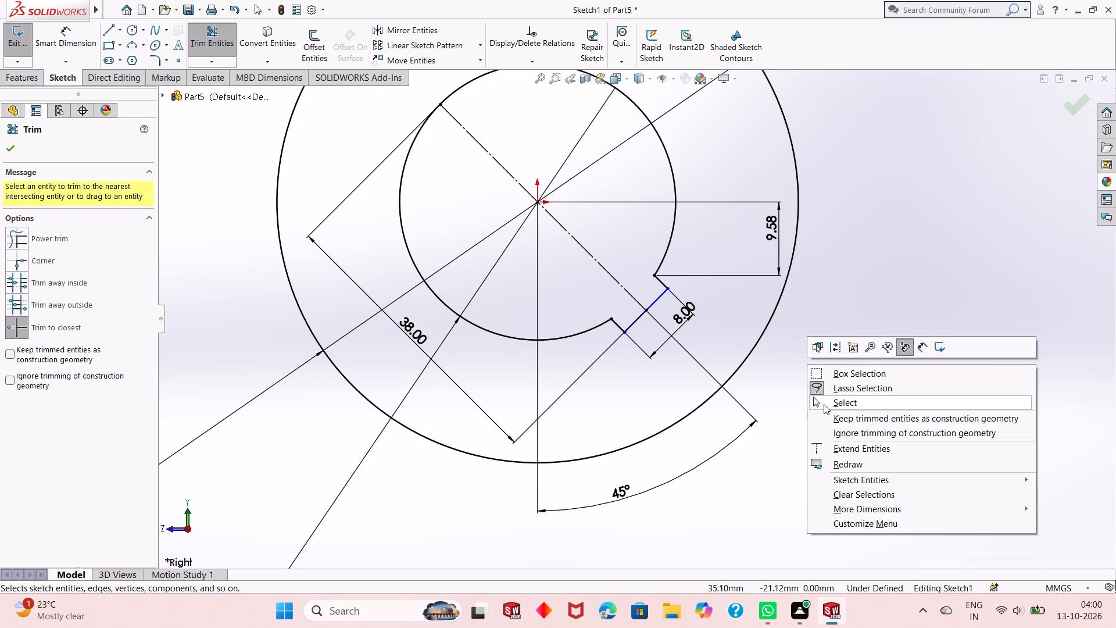
left_click(824, 404)
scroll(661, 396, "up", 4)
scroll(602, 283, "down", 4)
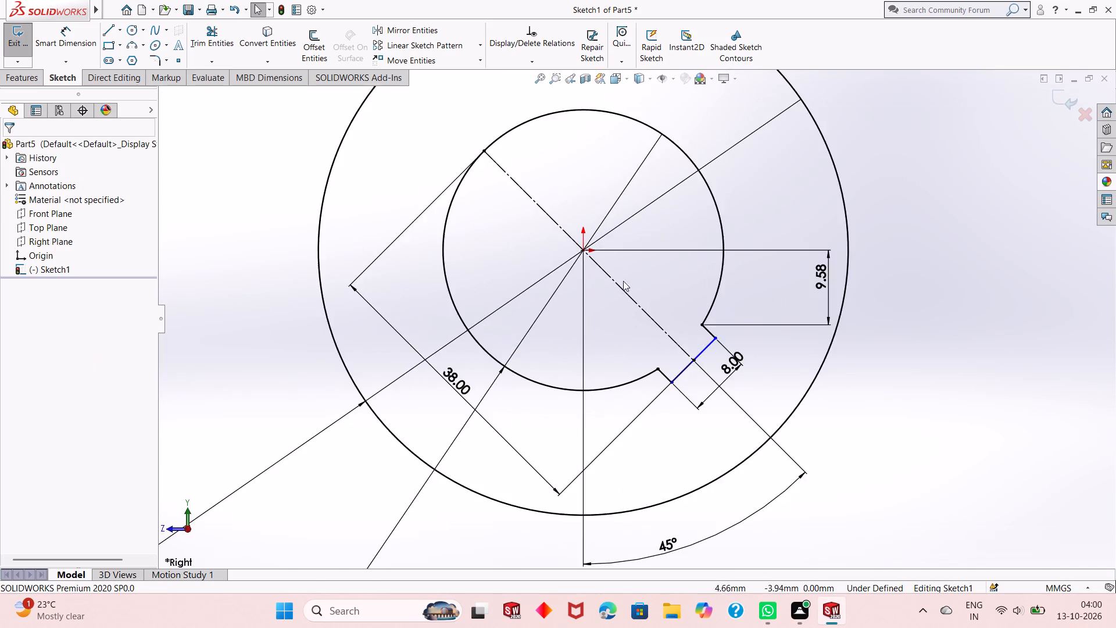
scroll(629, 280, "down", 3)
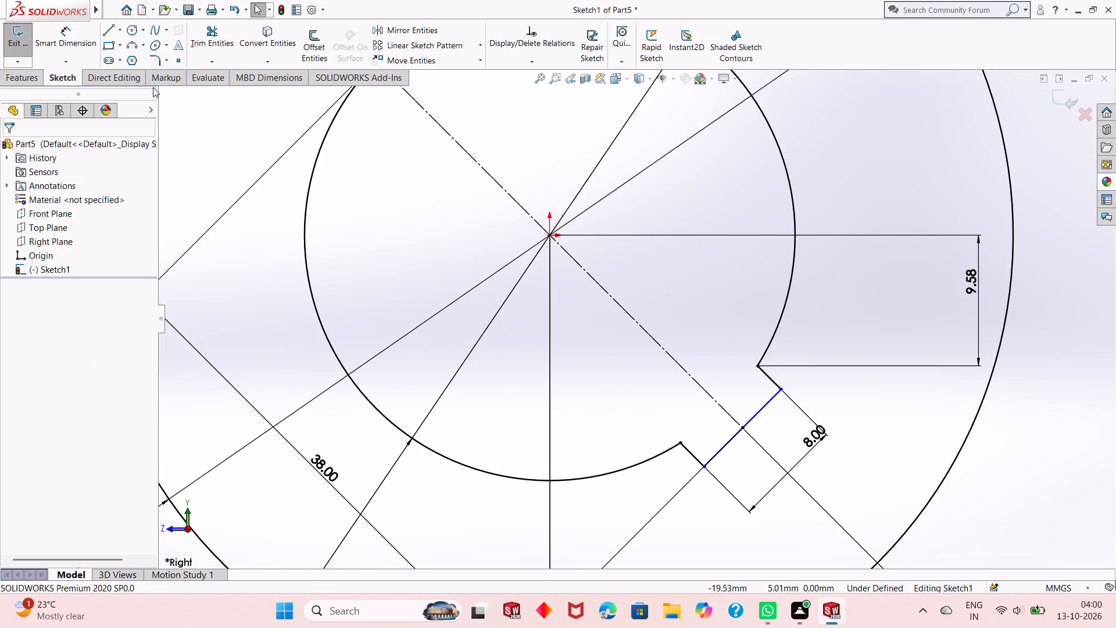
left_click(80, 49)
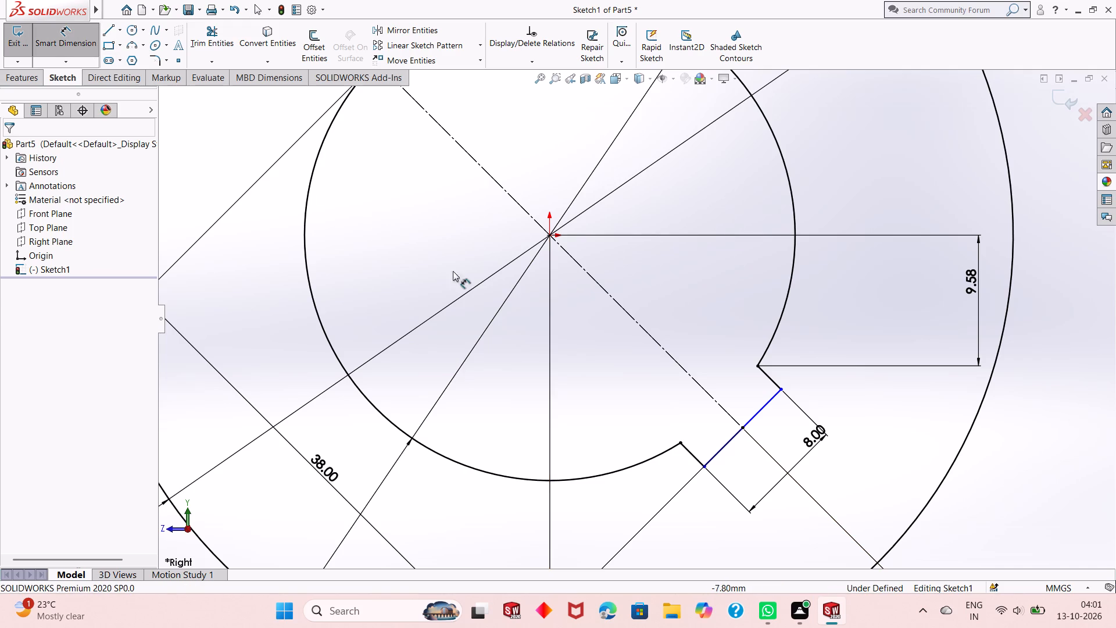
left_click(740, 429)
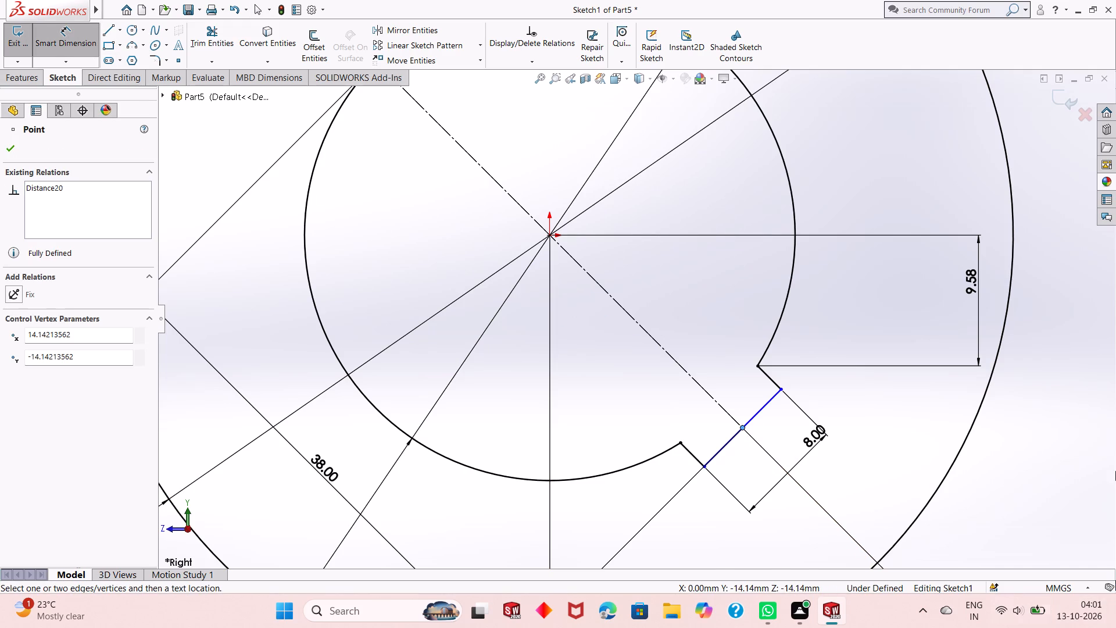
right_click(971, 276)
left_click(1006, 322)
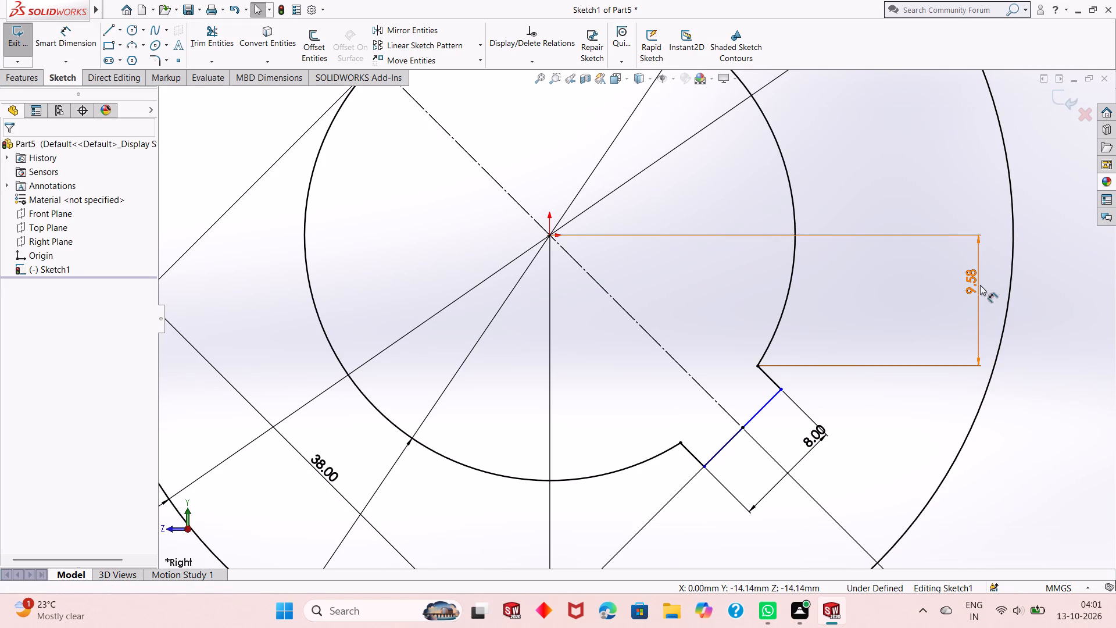
Delete the vertical dimension between the origin and the keyway's upper corner on the inner circle.
right_click(976, 284)
left_click(956, 436)
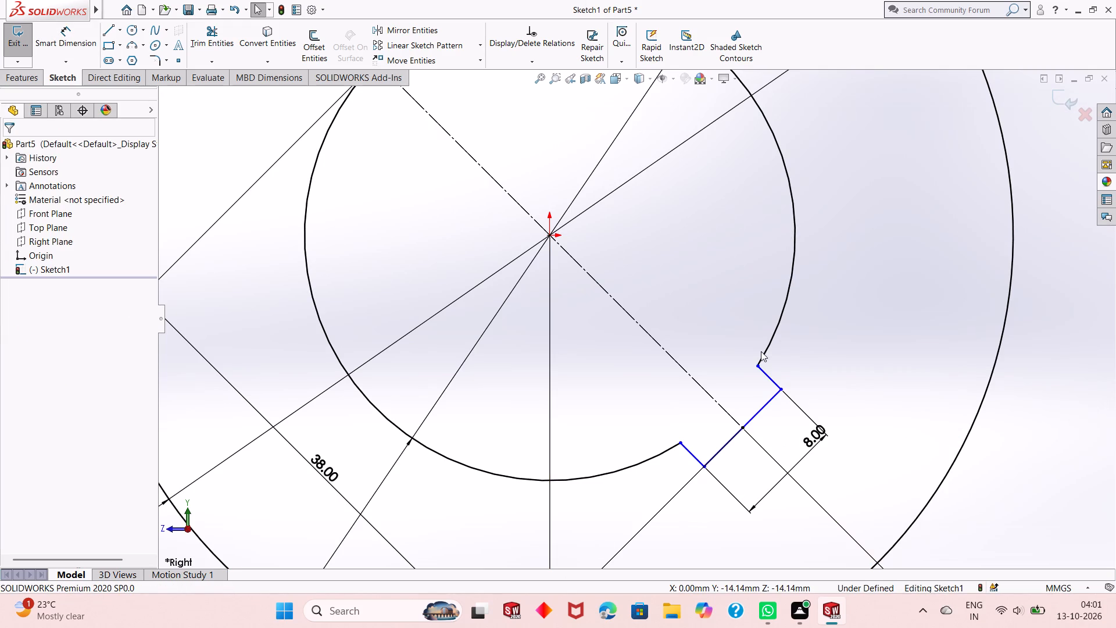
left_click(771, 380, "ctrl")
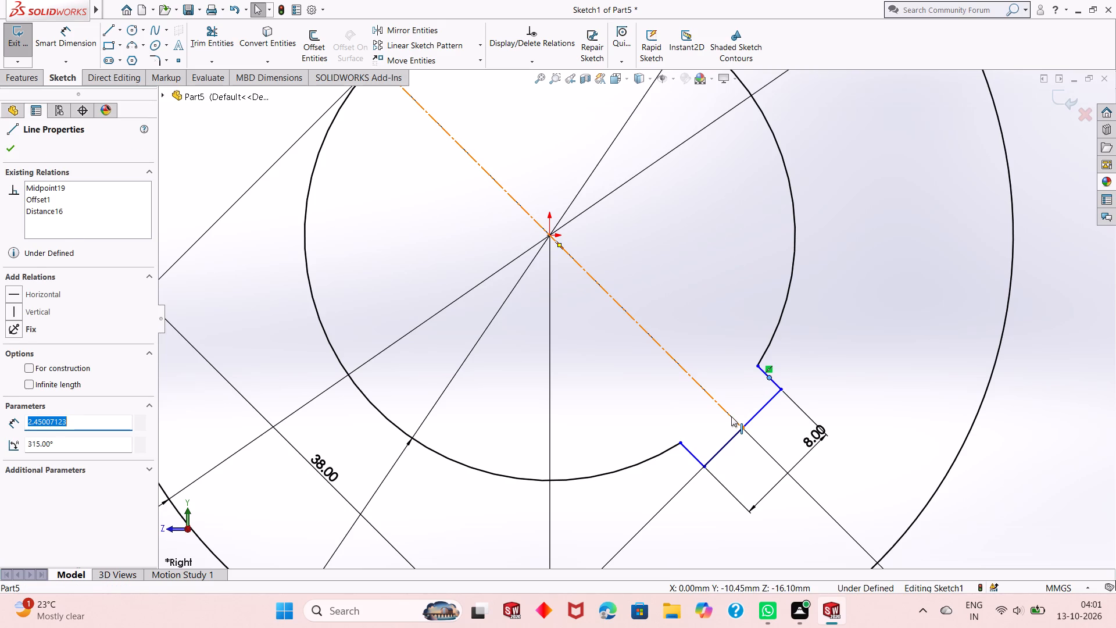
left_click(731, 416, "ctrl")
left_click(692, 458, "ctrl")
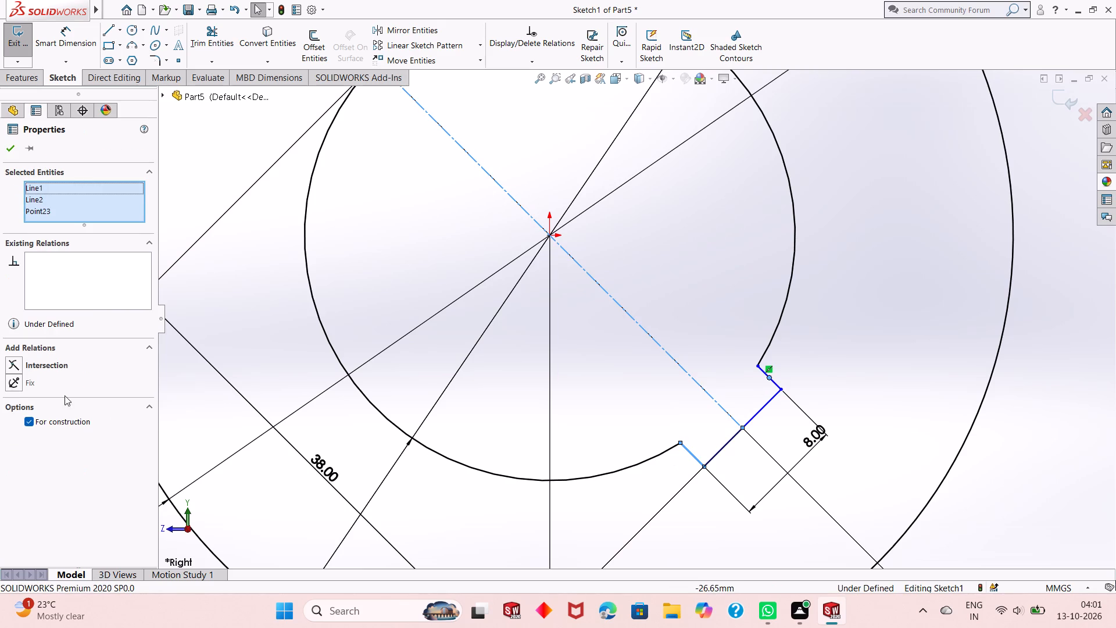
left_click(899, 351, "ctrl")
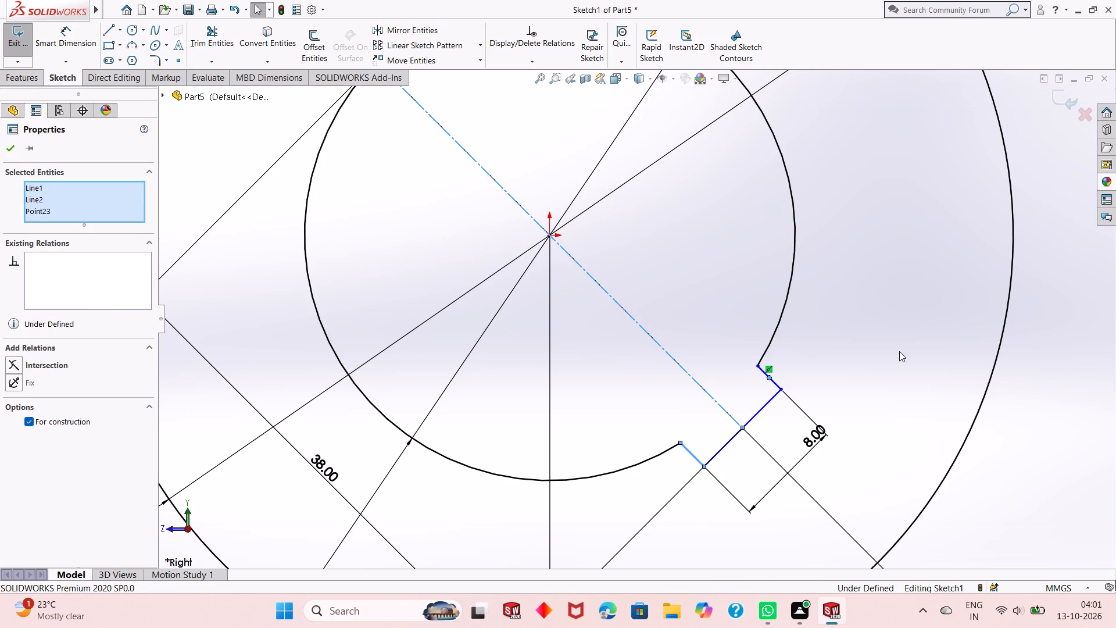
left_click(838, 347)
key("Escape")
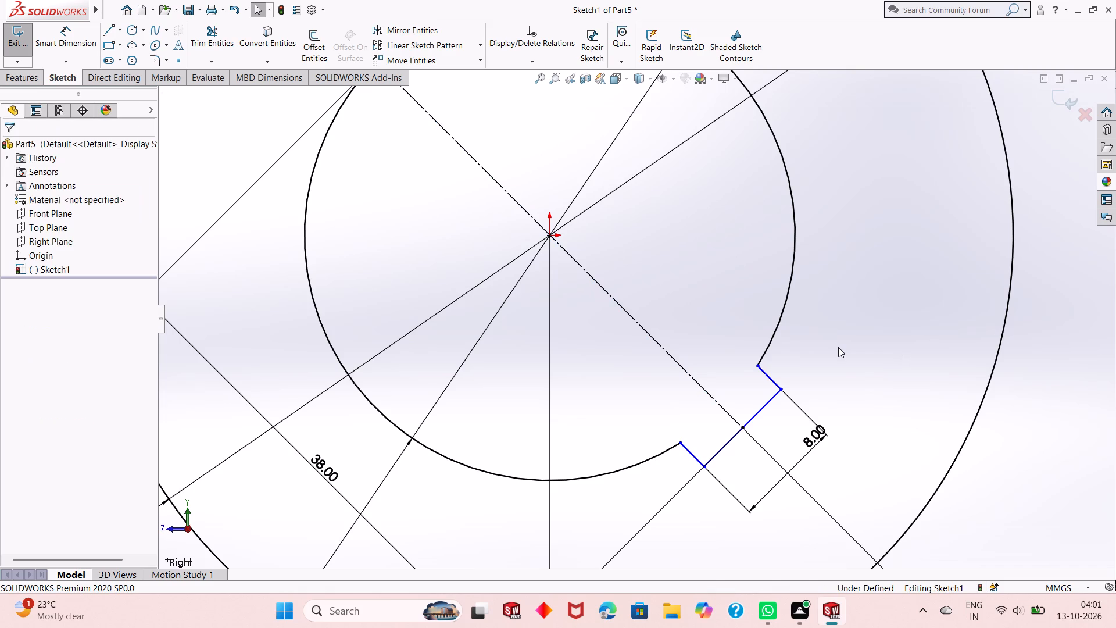
Make the keyway's two short side edges symmetric about the diagonal construction line.
left_click(768, 374, "ctrl")
left_click(728, 413, "ctrl")
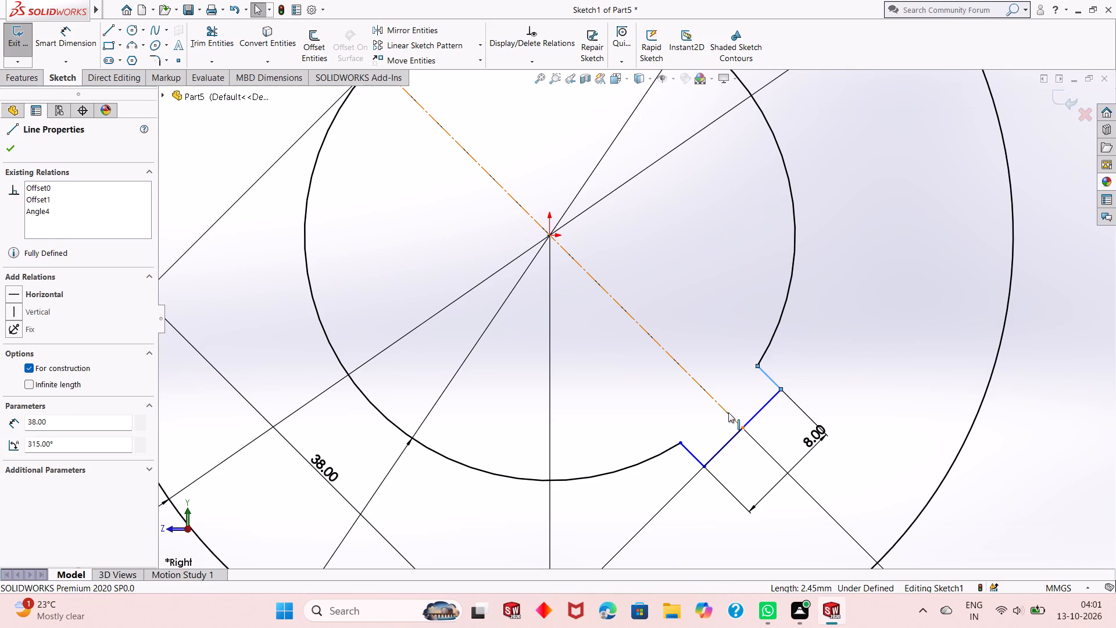
left_click(693, 456, "ctrl")
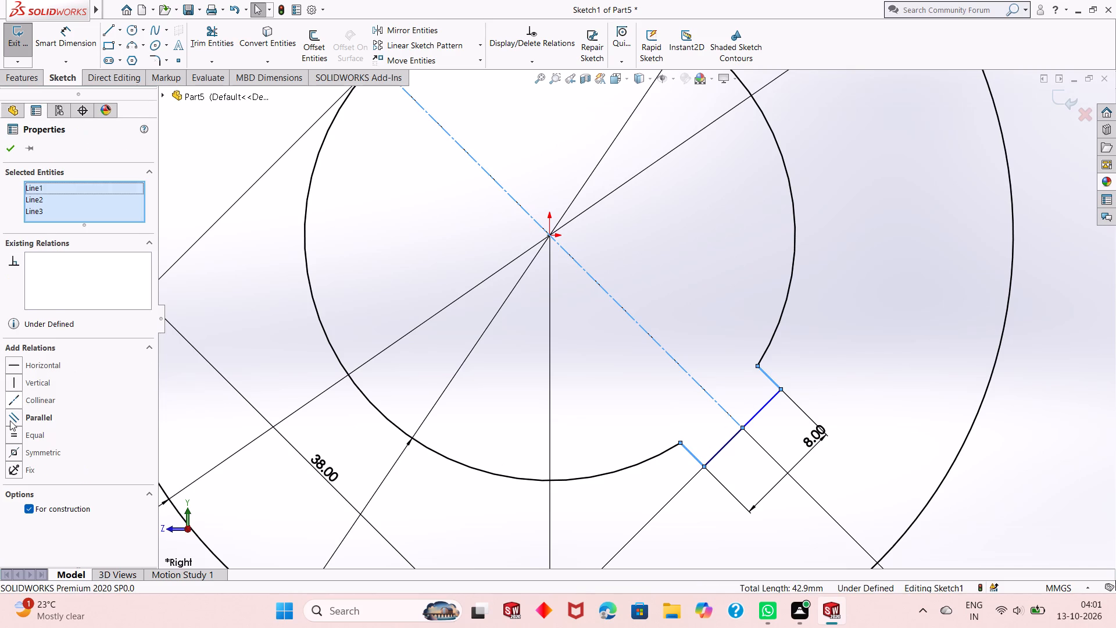
left_click(36, 449, "ctrl")
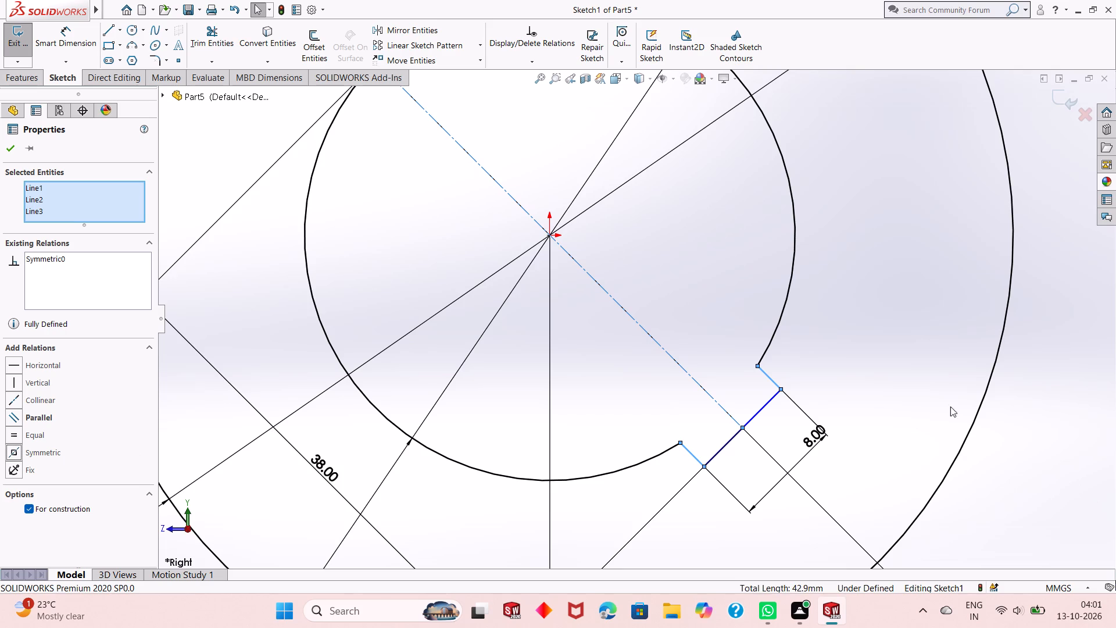
left_click(935, 392, "ctrl")
left_click(852, 378, "ctrl")
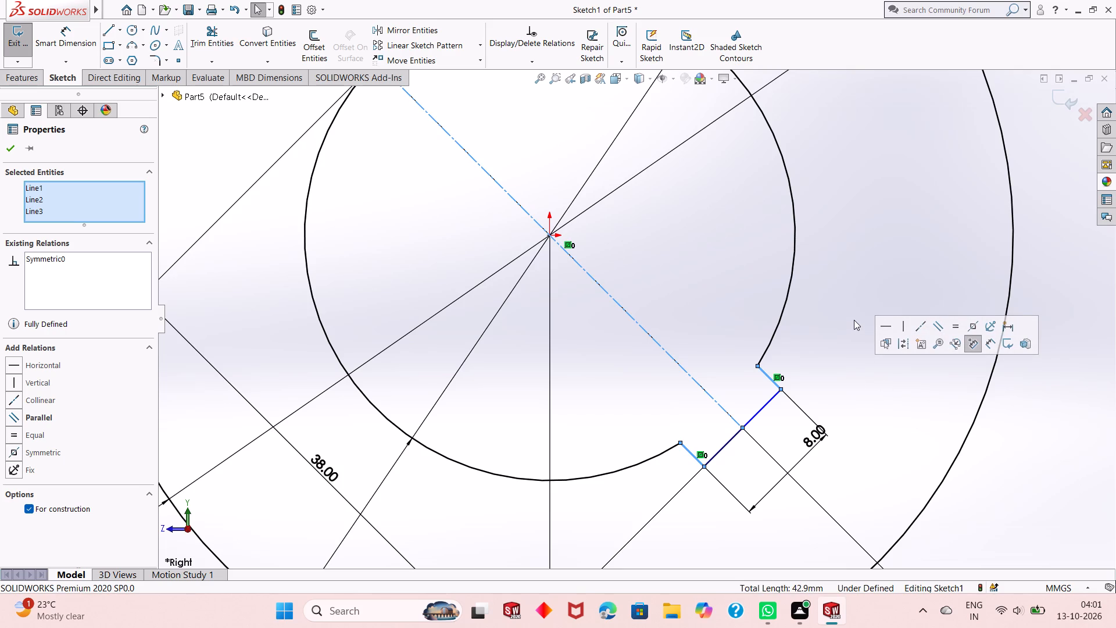
left_click(850, 316)
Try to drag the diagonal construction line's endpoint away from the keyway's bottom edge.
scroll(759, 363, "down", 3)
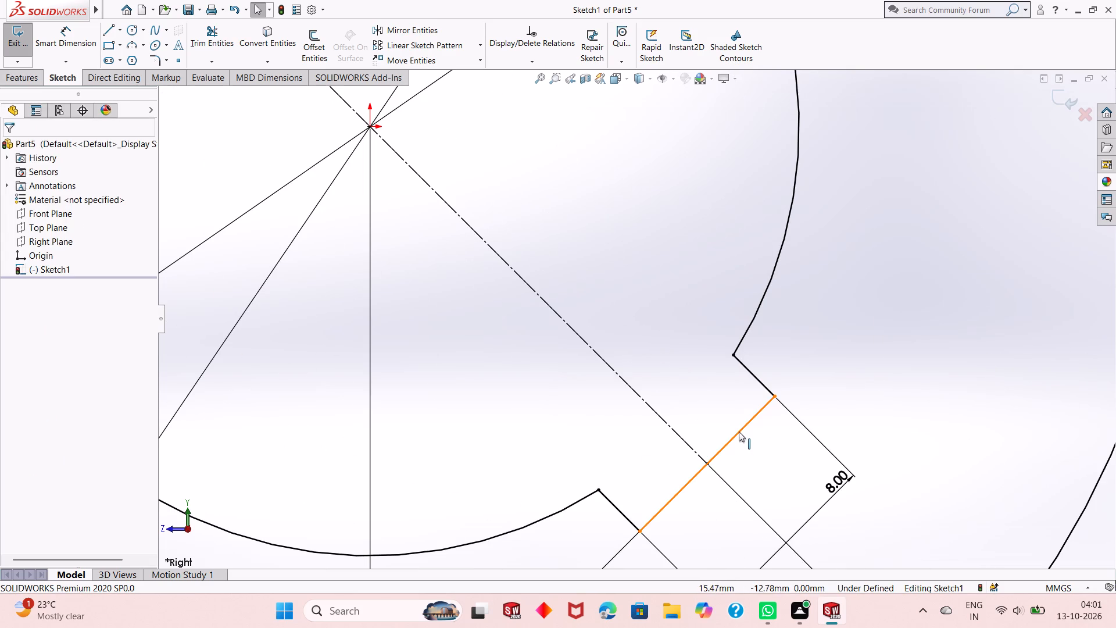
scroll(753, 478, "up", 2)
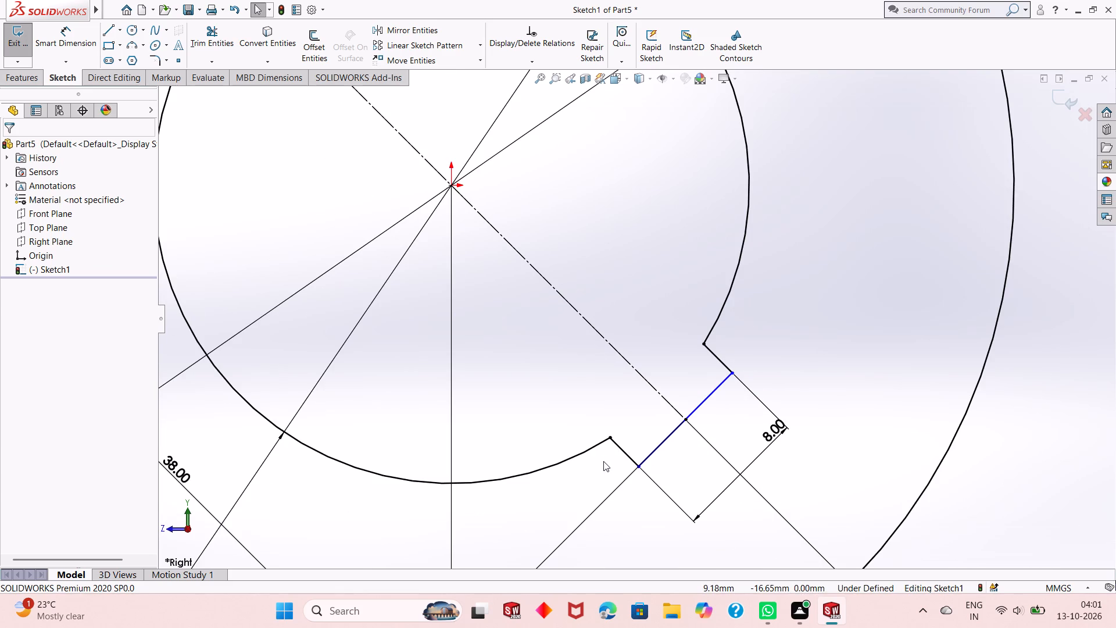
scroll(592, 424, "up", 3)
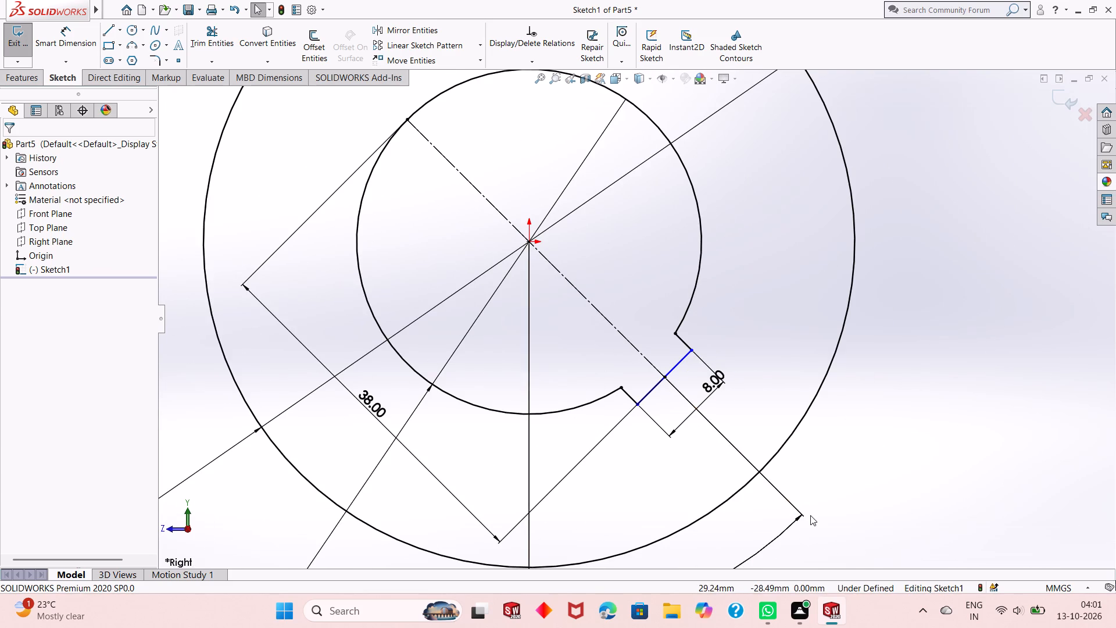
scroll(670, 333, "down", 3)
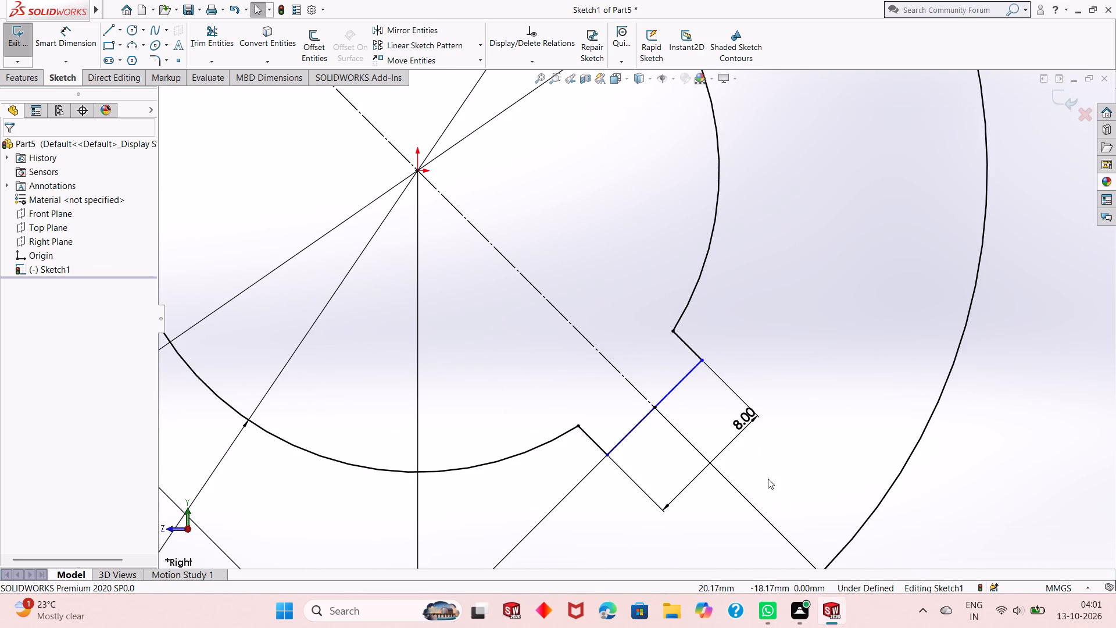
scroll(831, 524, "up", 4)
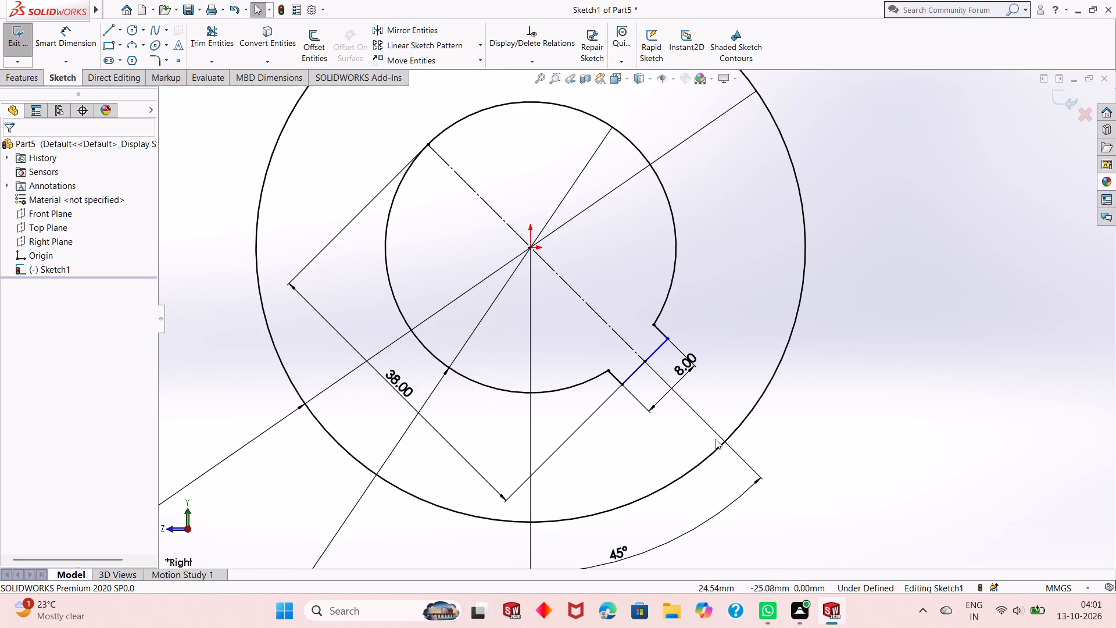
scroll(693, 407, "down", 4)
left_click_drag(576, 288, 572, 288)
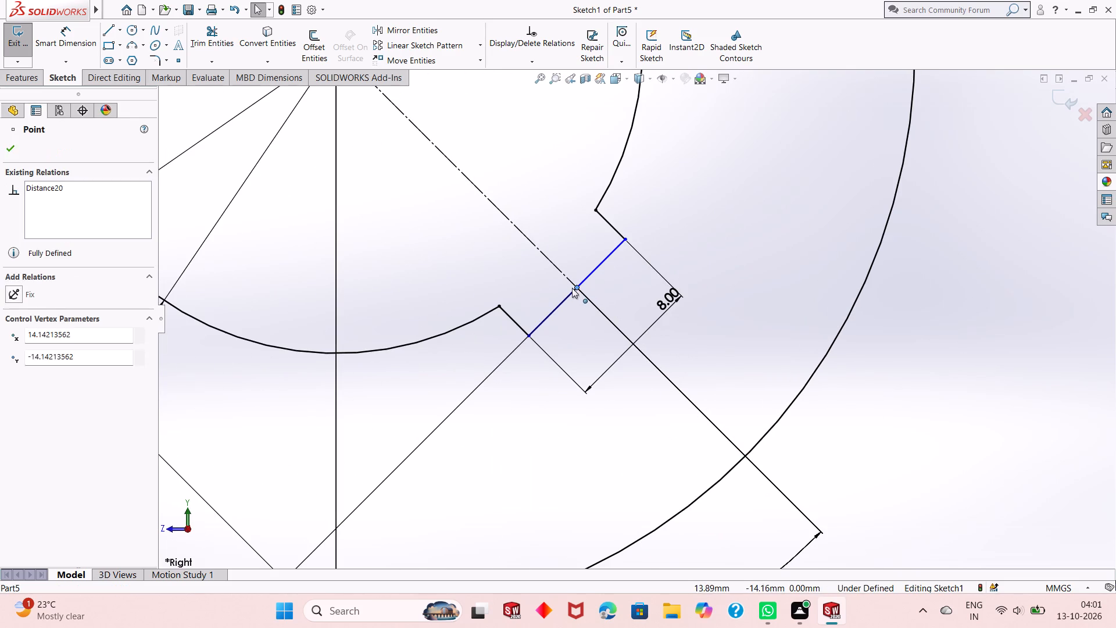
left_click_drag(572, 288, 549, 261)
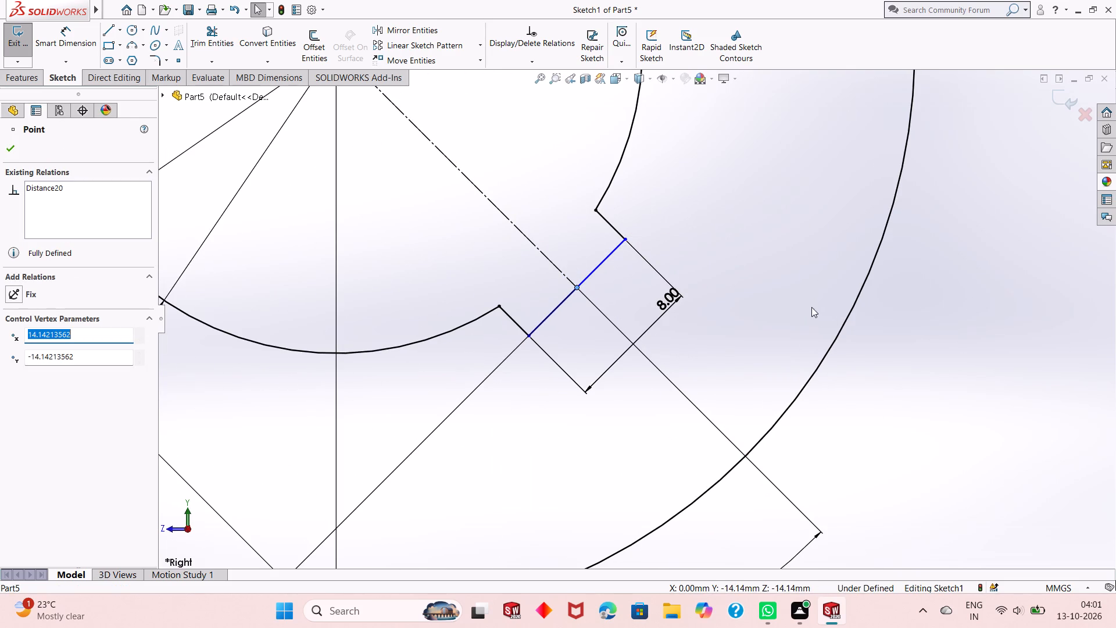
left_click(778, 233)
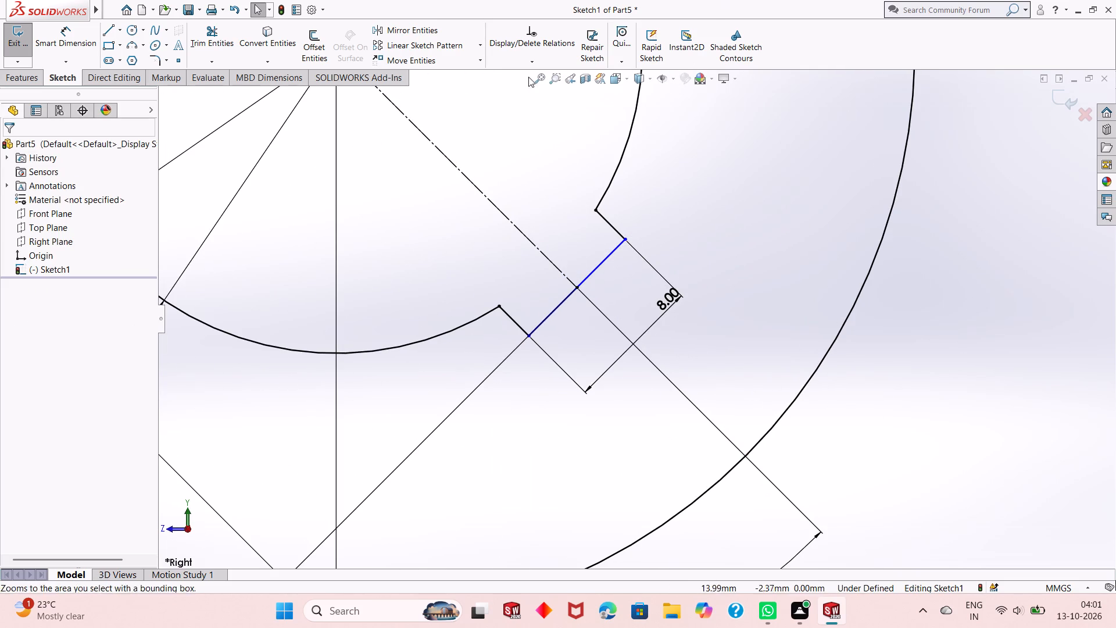
Turn on the display of sketch relations.
scroll(609, 224, "up", 5)
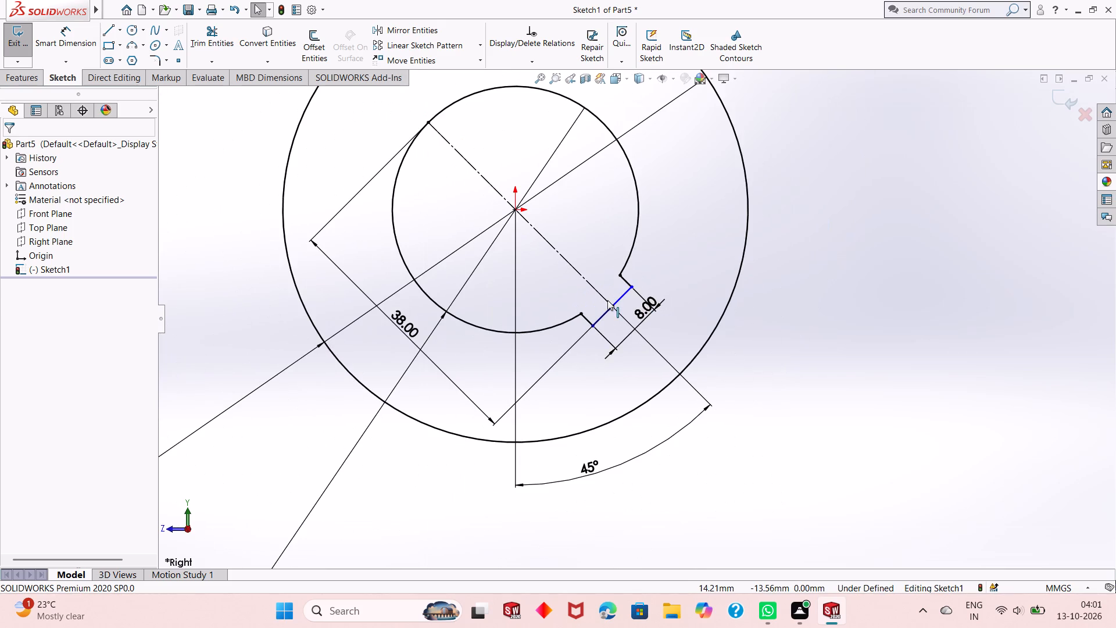
scroll(607, 300, "down", 4)
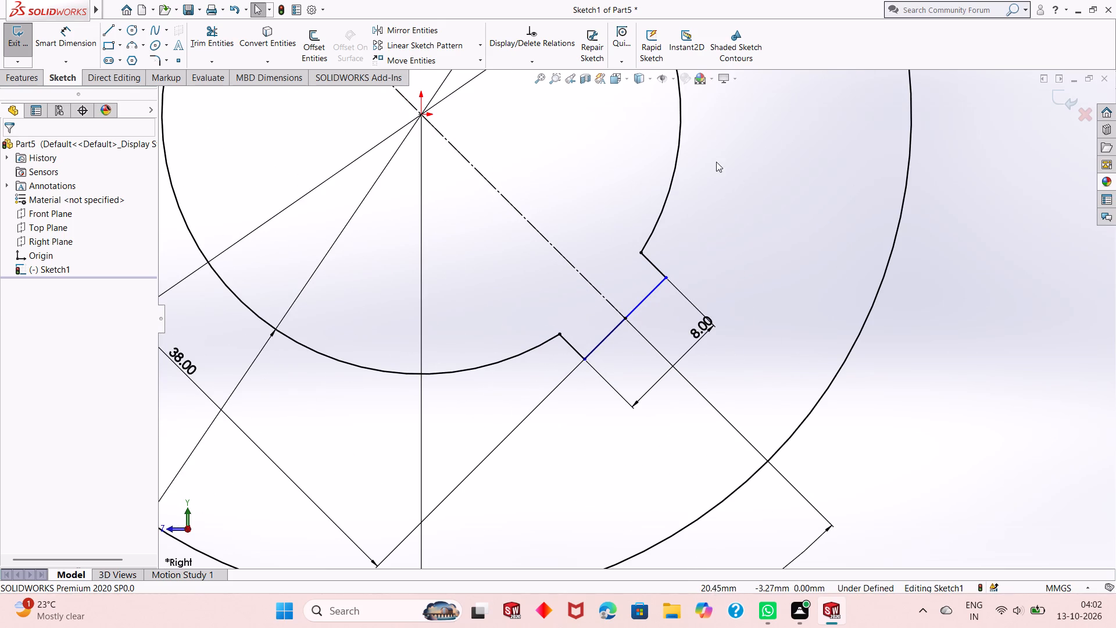
right_click(720, 162)
left_click(789, 232)
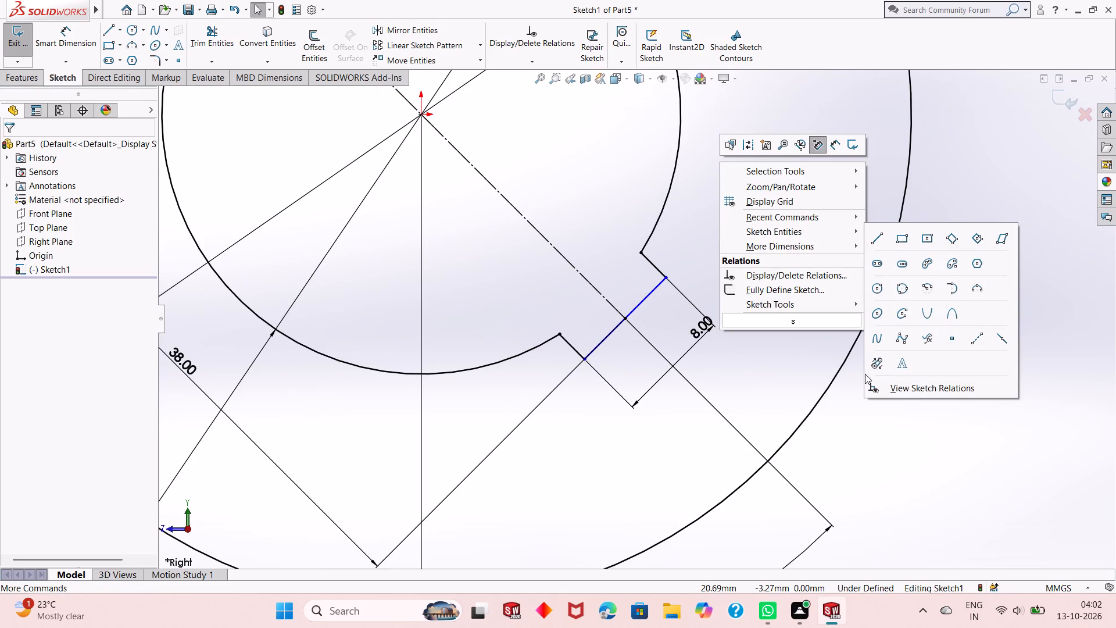
left_click(894, 386)
Delete the relation between the diagonal construction line and the keyway's bottom edge.
scroll(616, 279, "down", 3)
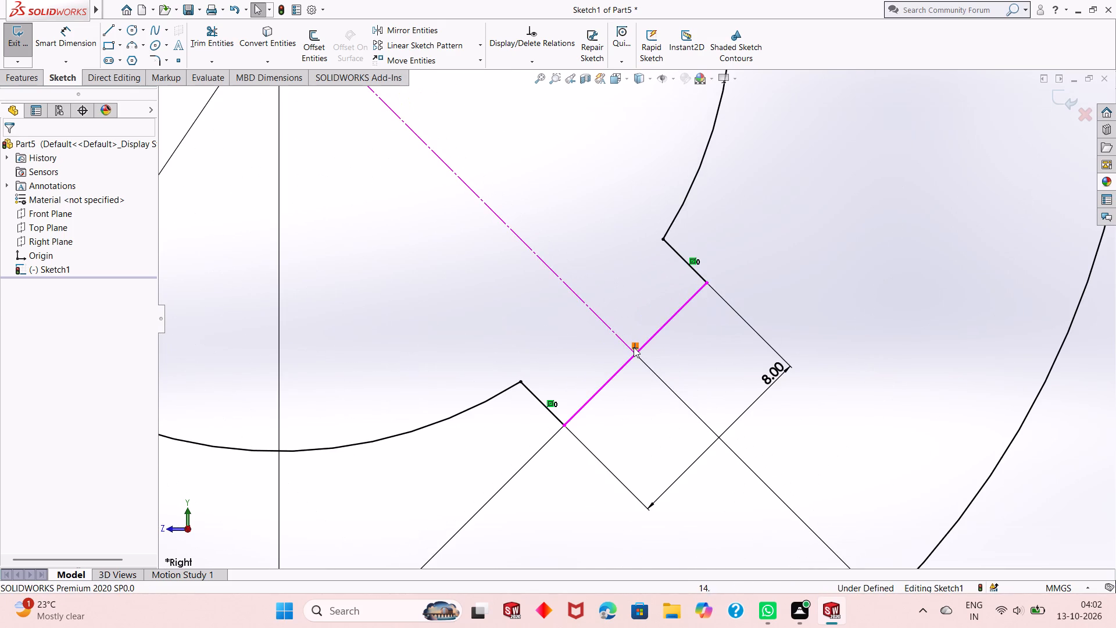
right_click(634, 348)
left_click(663, 508)
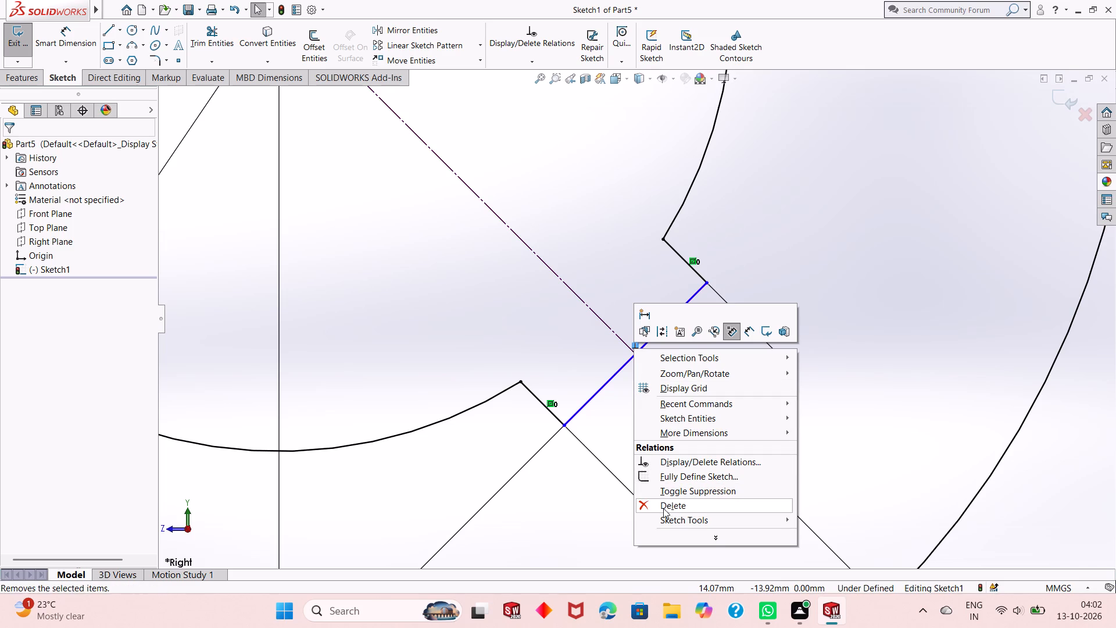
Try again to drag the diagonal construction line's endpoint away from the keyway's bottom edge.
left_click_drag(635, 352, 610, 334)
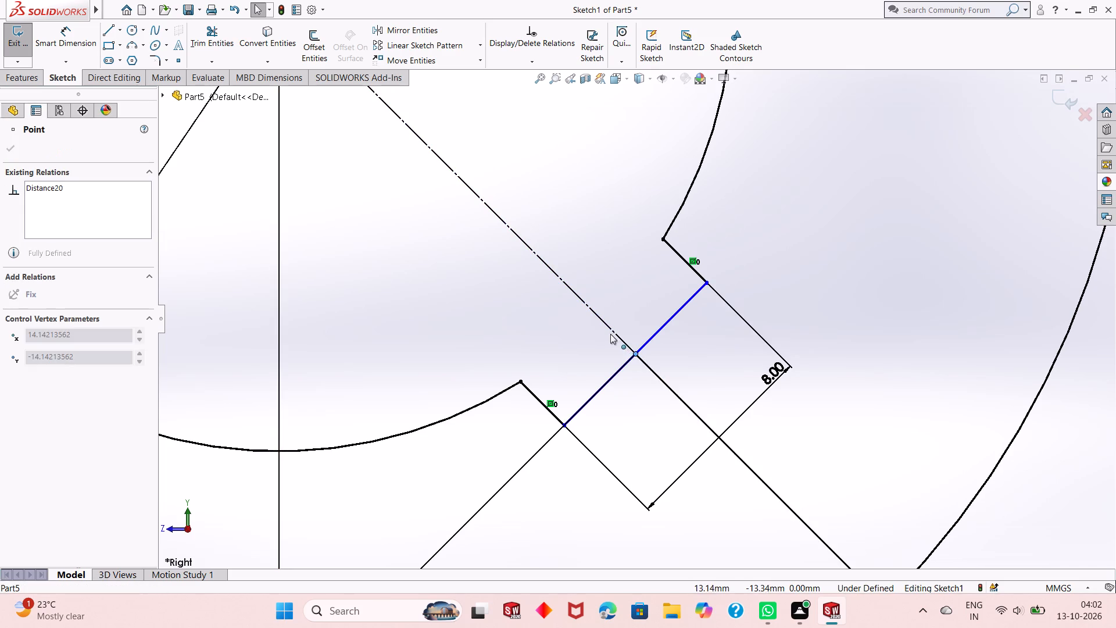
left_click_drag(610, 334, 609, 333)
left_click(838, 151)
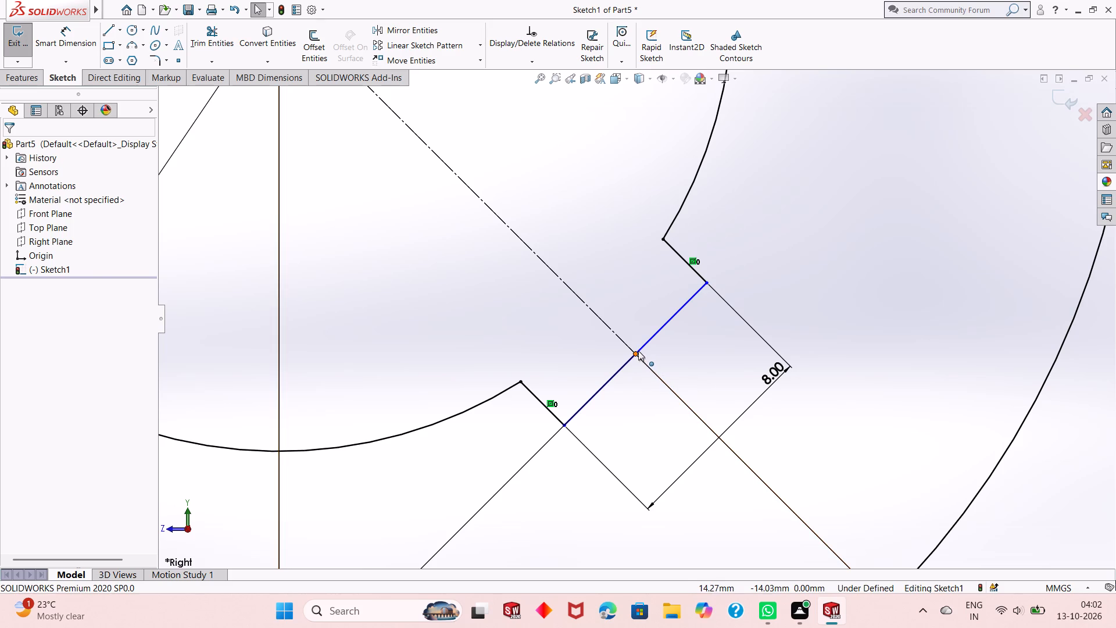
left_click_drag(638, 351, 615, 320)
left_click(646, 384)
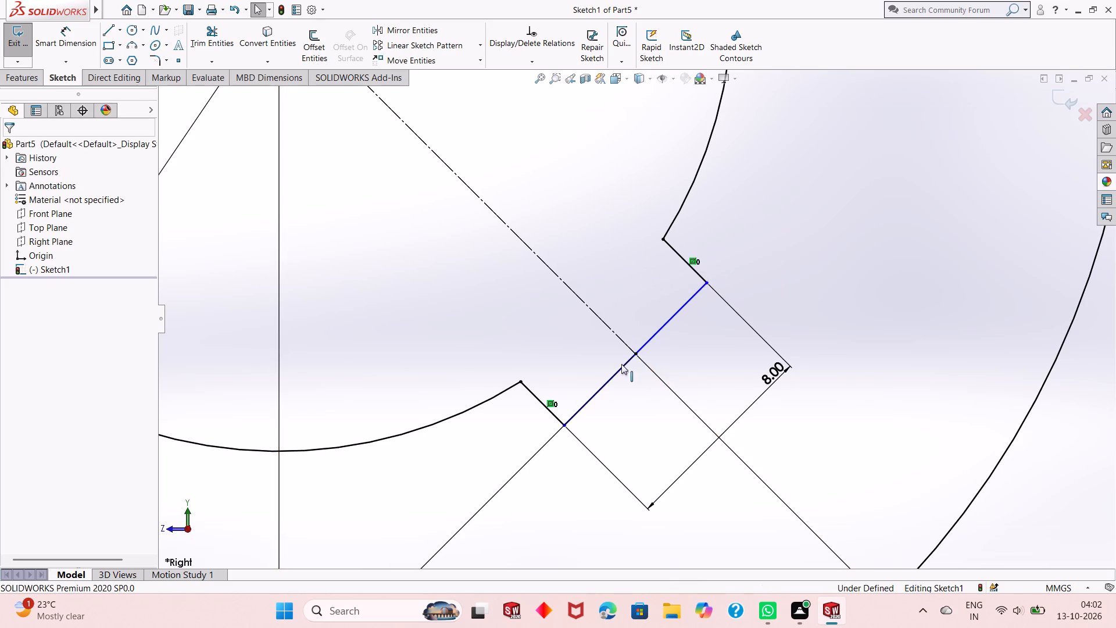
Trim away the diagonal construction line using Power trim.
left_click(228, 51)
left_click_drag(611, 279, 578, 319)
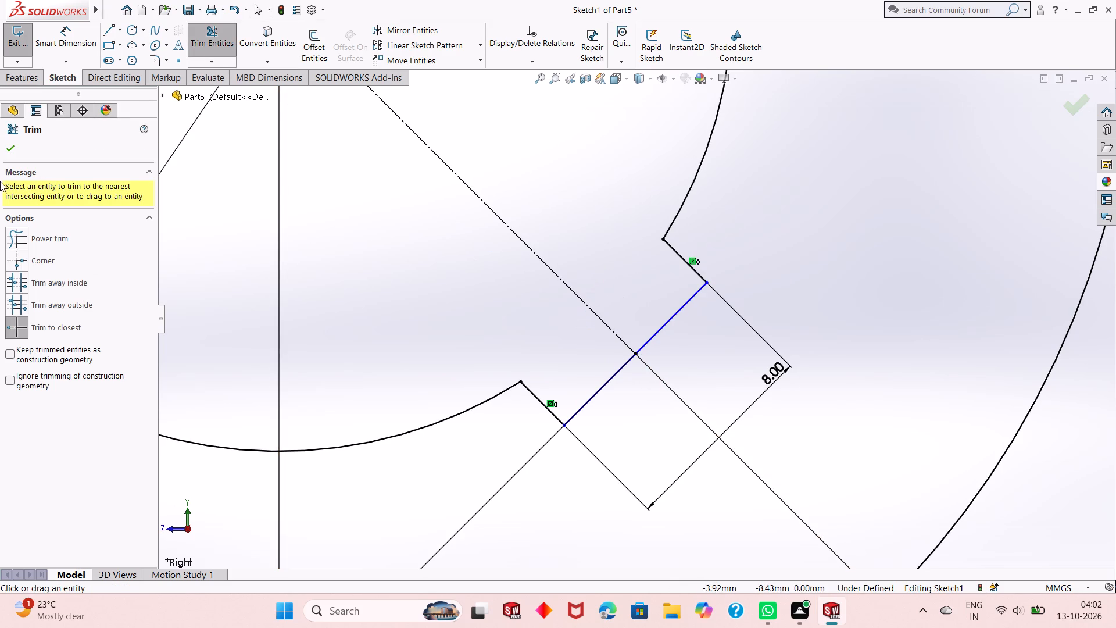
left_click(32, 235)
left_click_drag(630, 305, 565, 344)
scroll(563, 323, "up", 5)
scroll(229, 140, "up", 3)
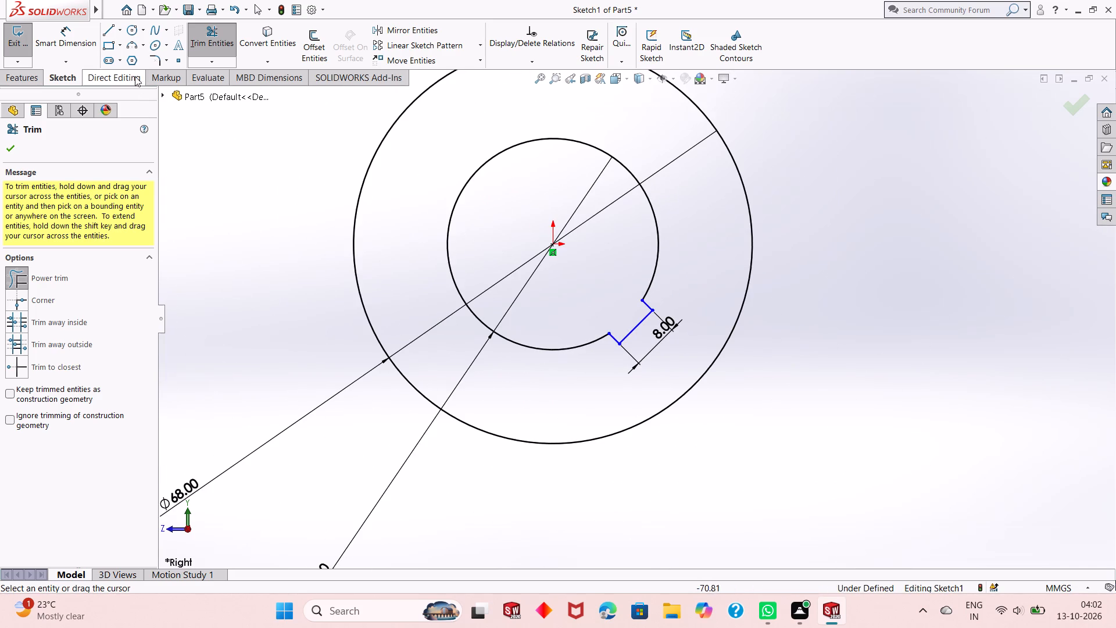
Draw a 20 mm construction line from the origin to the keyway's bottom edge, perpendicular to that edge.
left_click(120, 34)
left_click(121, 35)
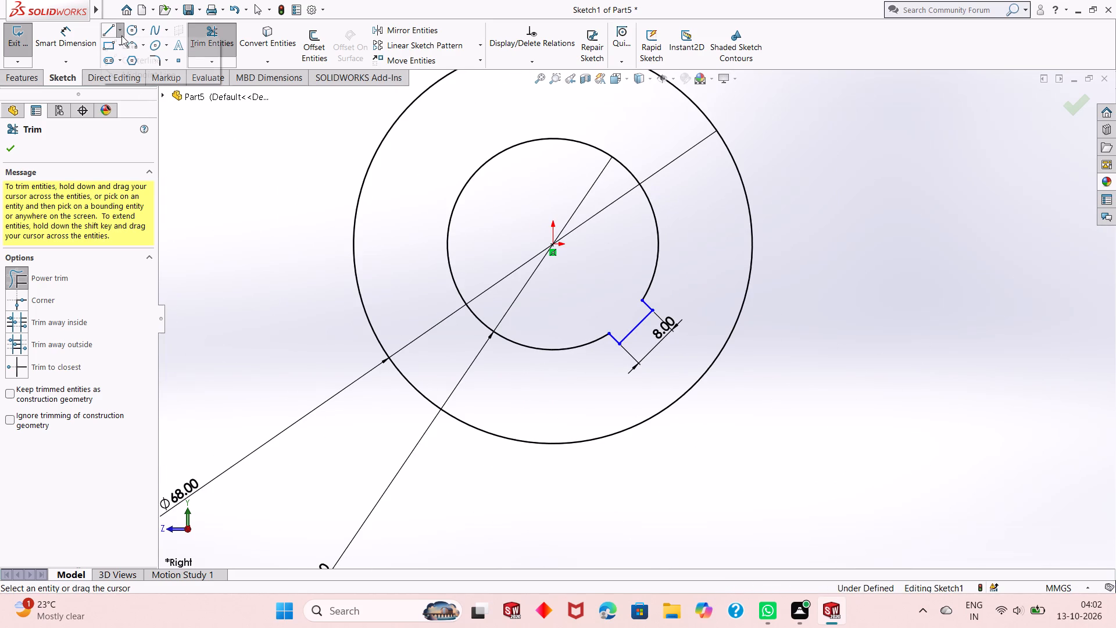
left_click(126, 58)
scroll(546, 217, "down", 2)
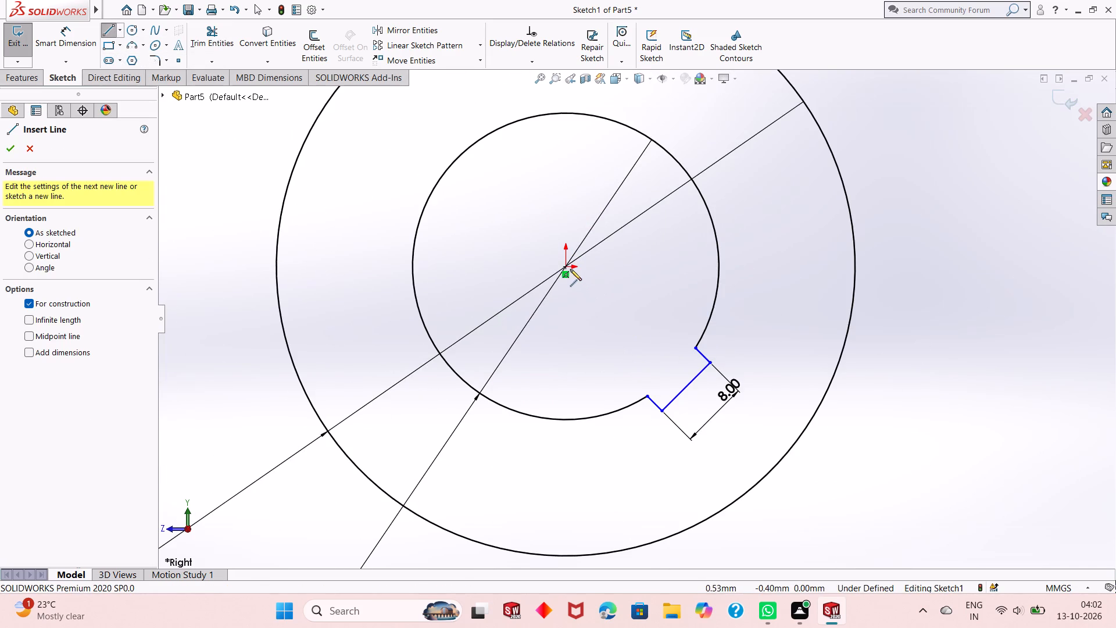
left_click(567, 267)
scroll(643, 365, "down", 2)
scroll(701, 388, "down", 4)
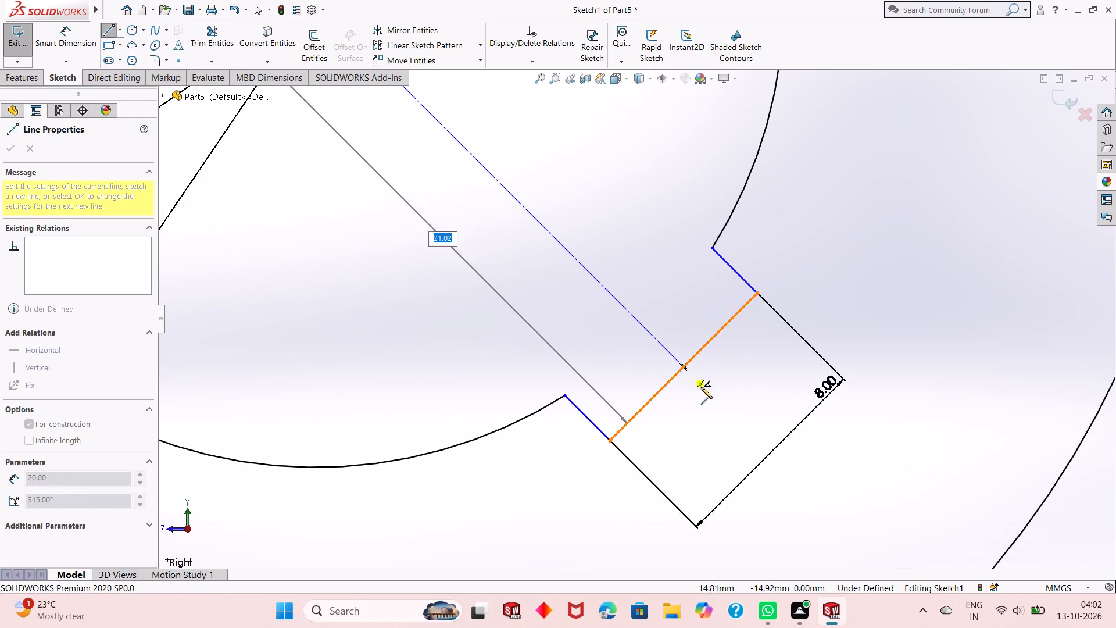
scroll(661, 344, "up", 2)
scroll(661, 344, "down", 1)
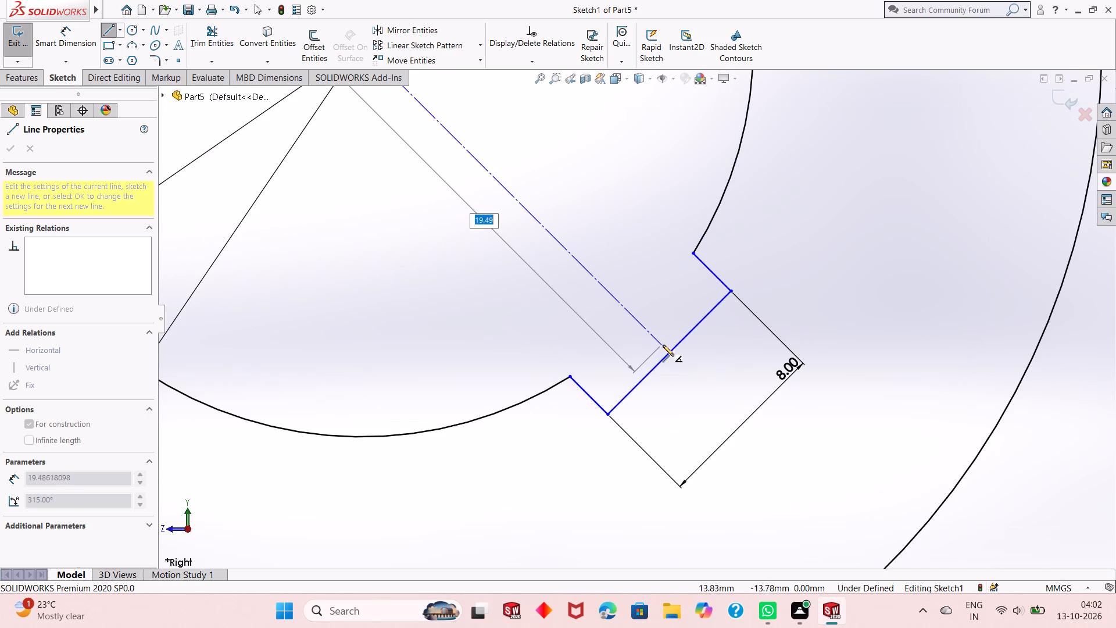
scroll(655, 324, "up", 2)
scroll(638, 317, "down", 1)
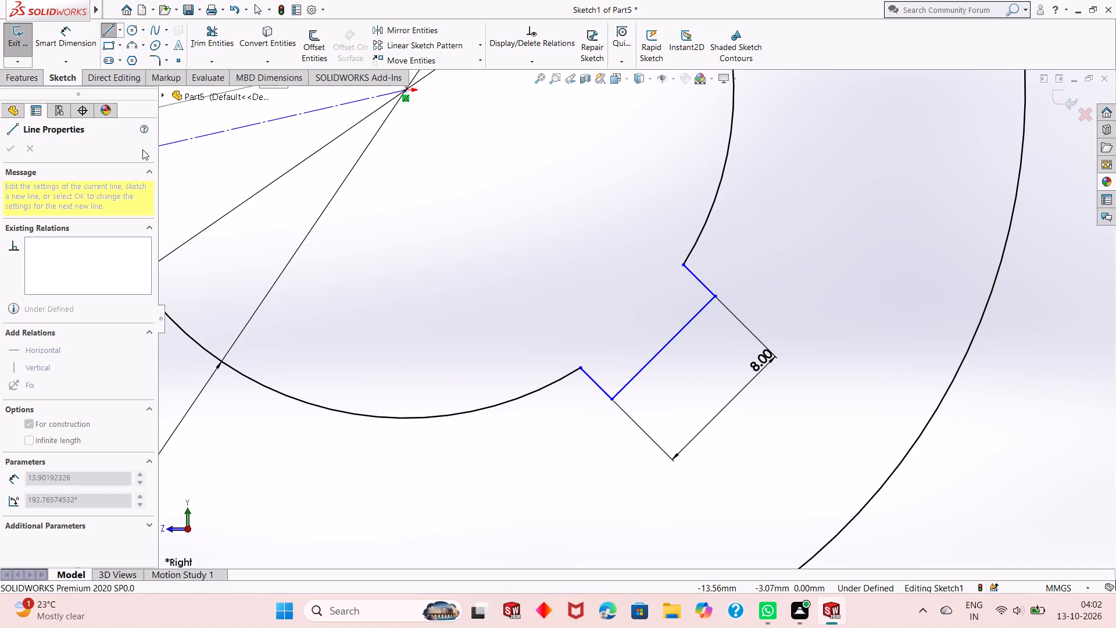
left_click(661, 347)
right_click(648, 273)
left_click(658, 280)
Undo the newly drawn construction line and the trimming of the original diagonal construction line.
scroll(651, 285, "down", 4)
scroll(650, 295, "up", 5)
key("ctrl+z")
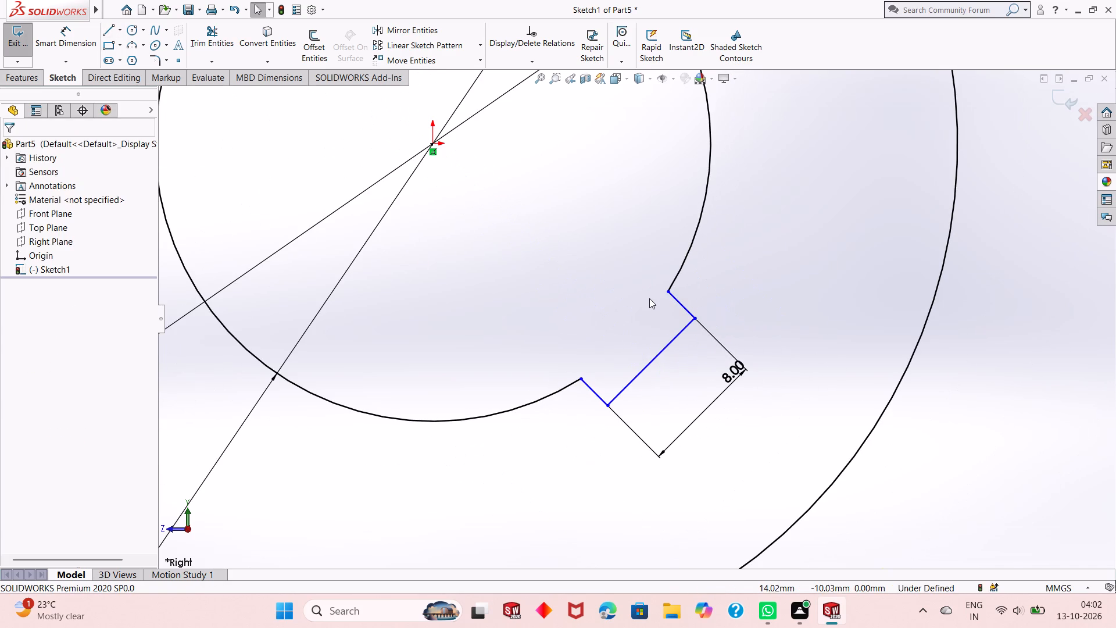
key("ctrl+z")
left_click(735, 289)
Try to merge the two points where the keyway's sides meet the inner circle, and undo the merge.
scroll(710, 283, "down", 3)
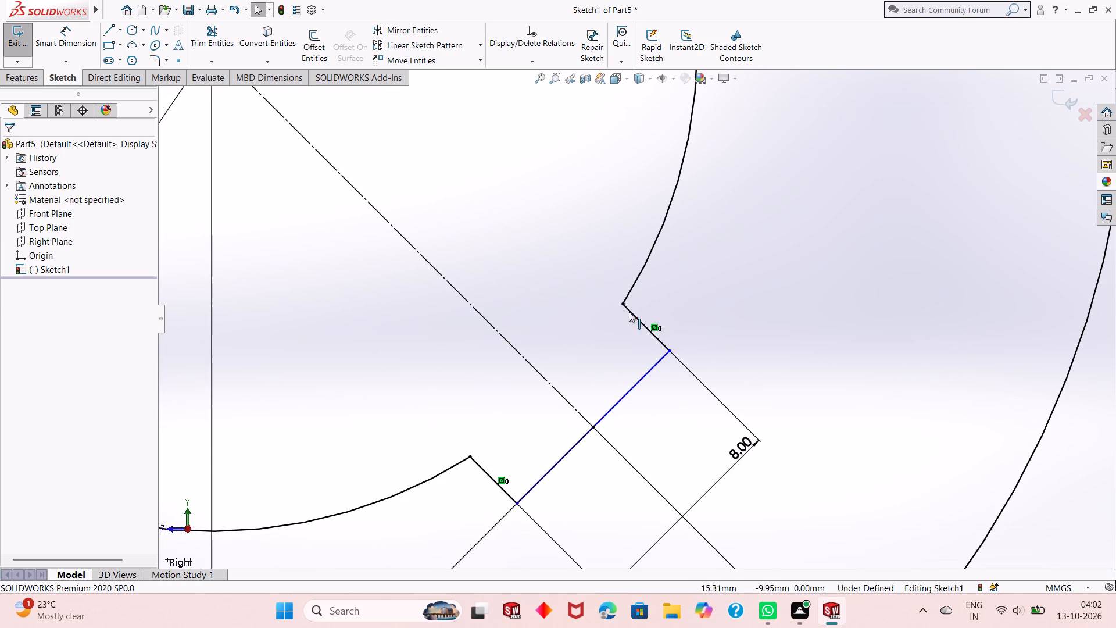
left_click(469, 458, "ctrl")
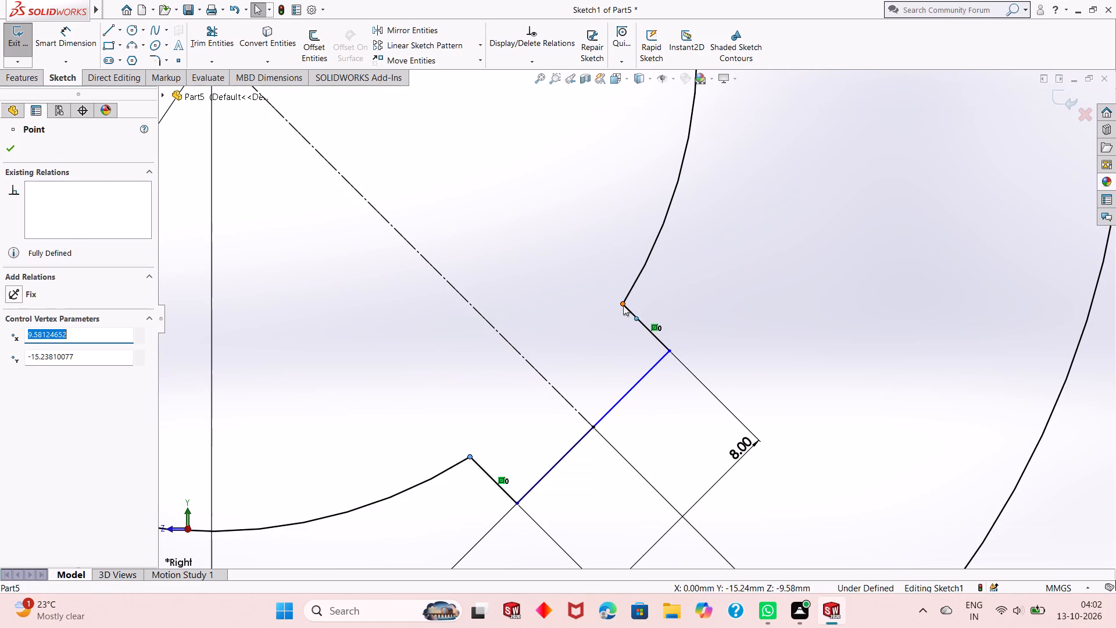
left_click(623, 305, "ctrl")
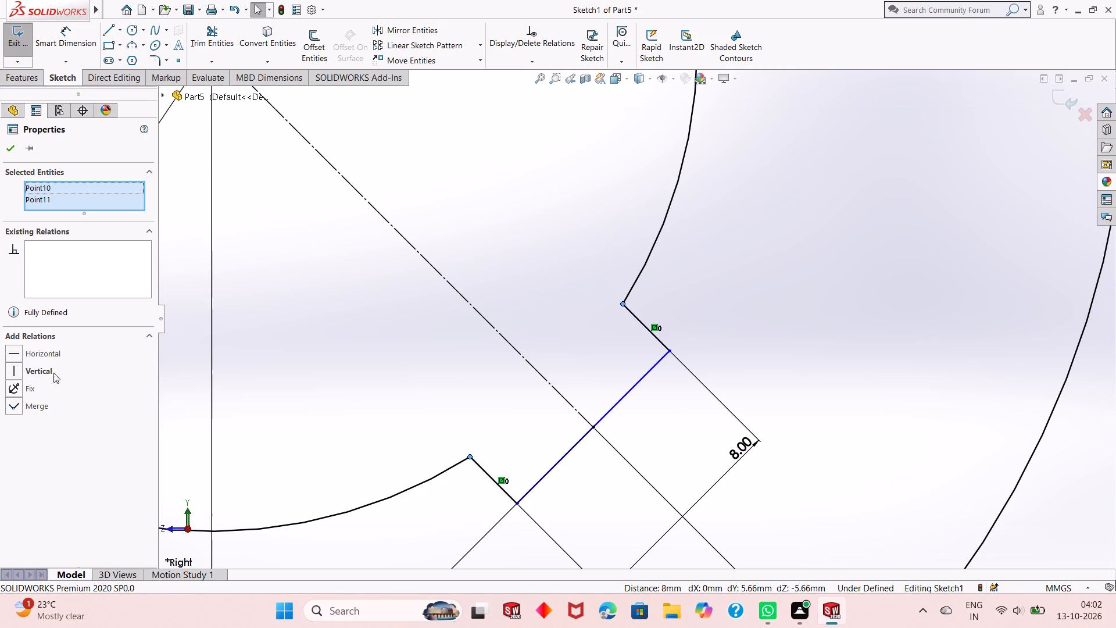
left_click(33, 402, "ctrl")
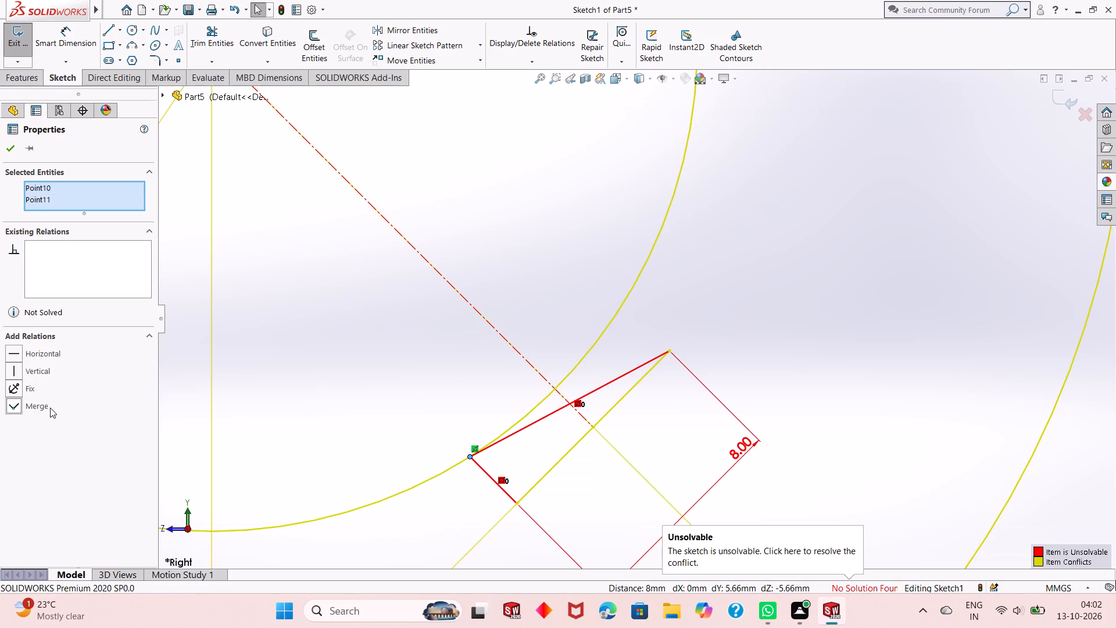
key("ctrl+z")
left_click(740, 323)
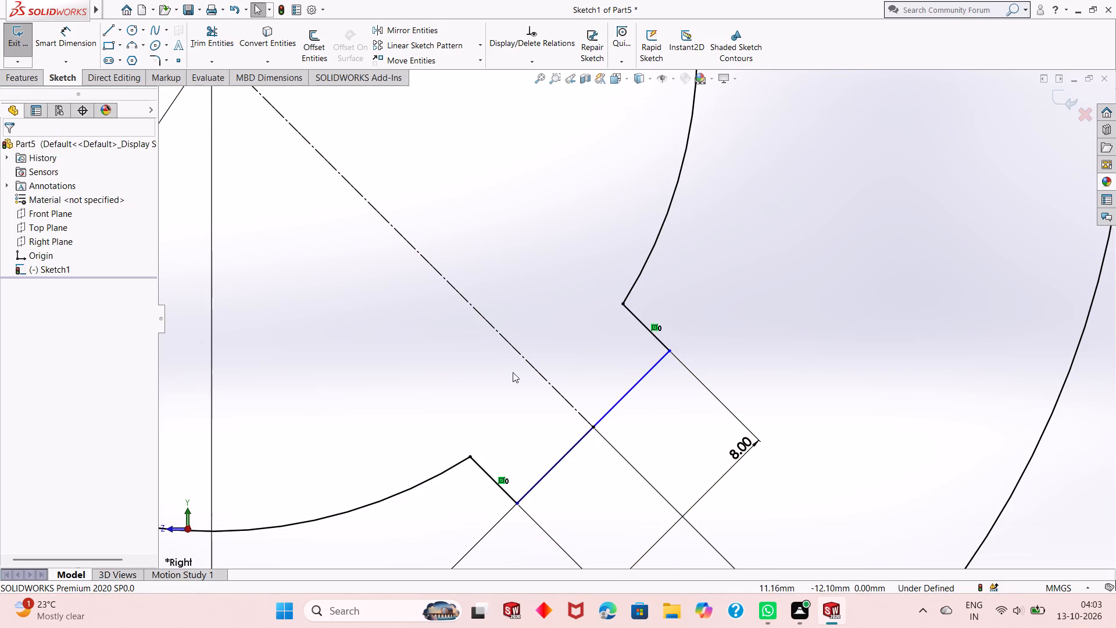
Draw an 18 mm construction line from the origin to the point where the keyway's upper side meets the inner circle.
scroll(536, 342, "up", 4)
scroll(550, 329, "down", 2)
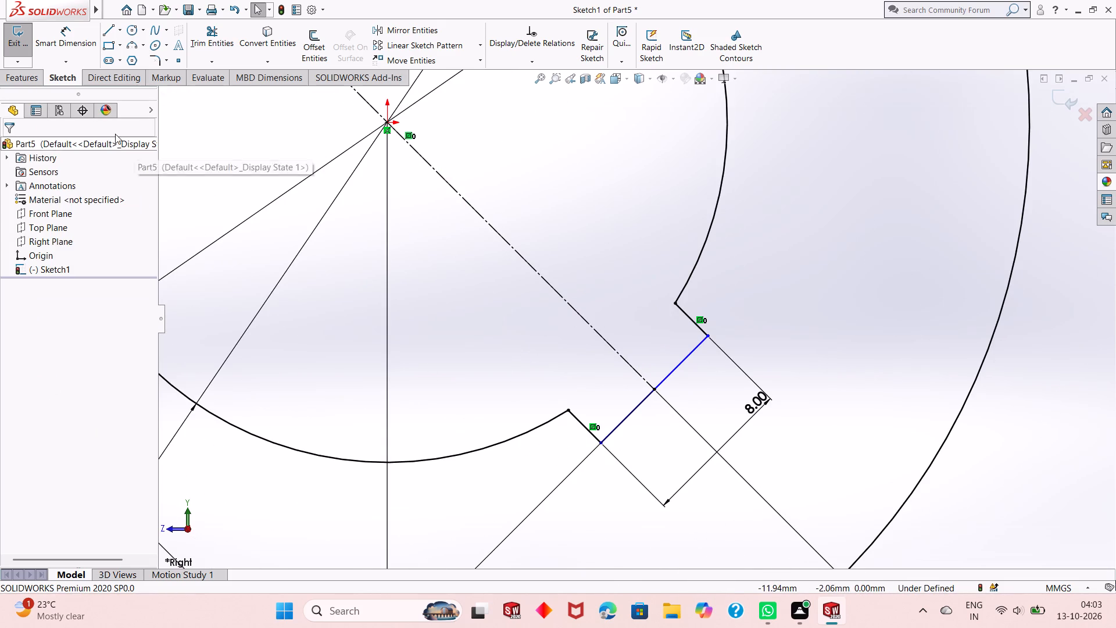
left_click(122, 29)
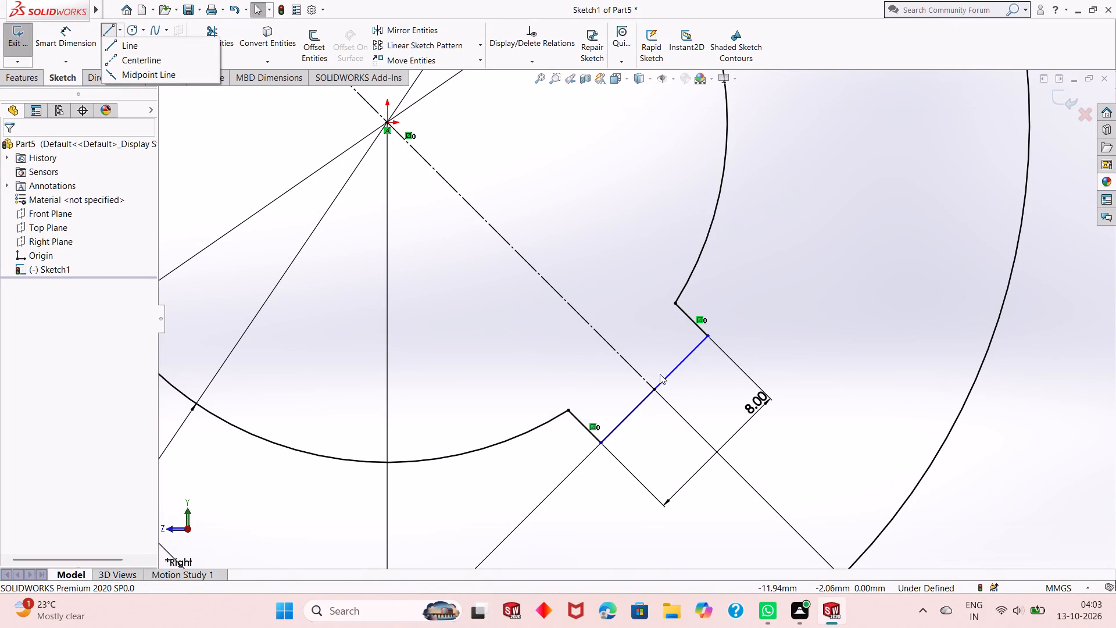
left_click(654, 351)
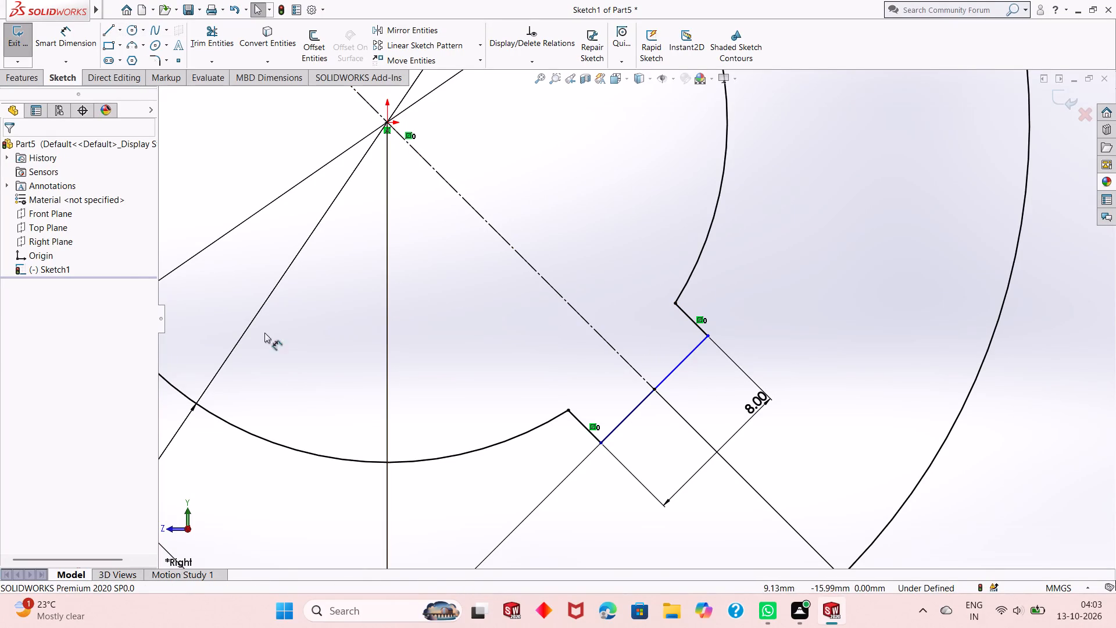
left_click(123, 33)
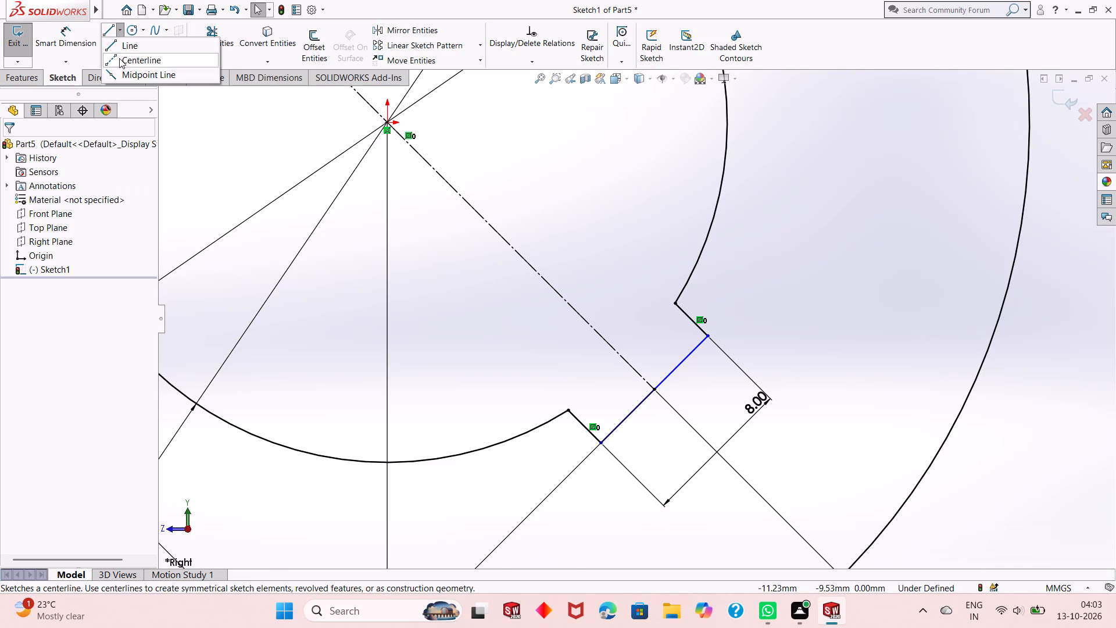
left_click(119, 58)
left_click(389, 123)
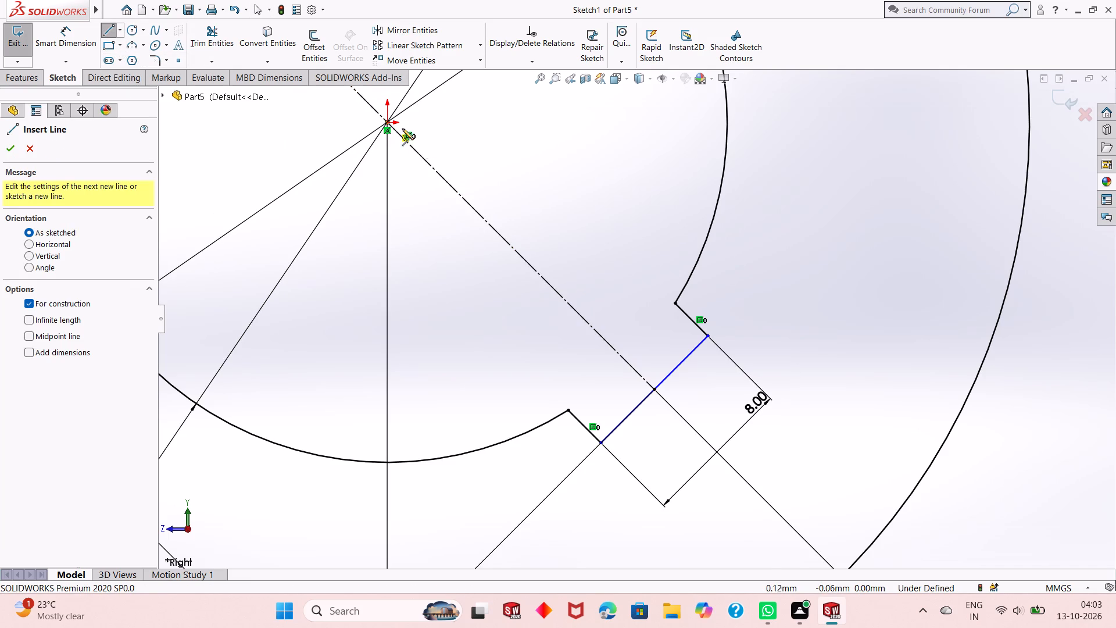
left_click(677, 302)
left_click(988, 418)
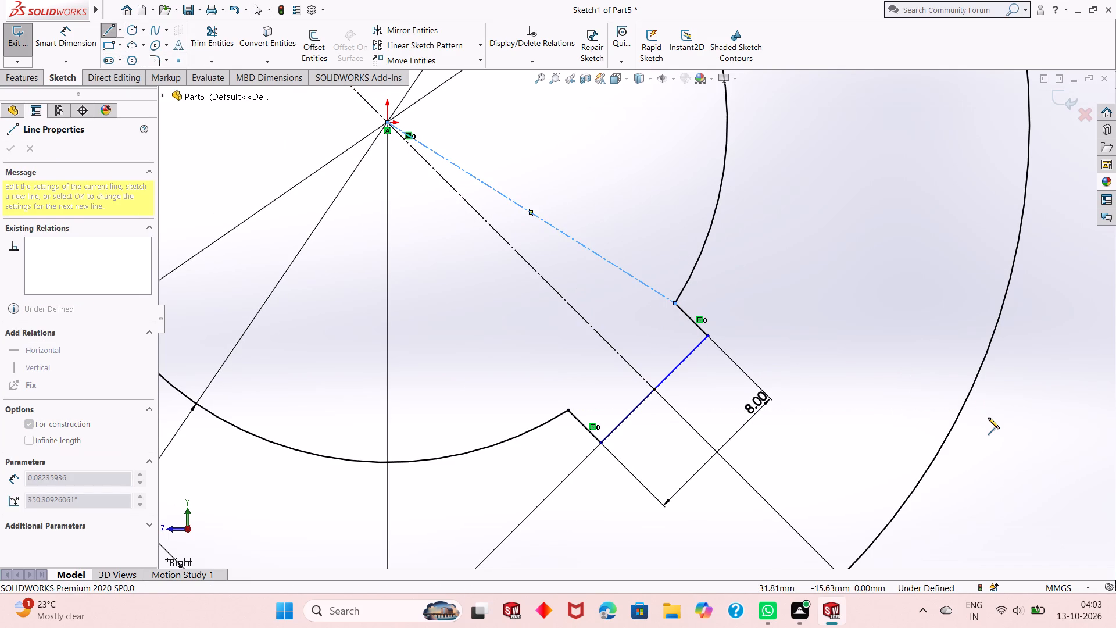
right_click(1005, 413)
left_click(1003, 423)
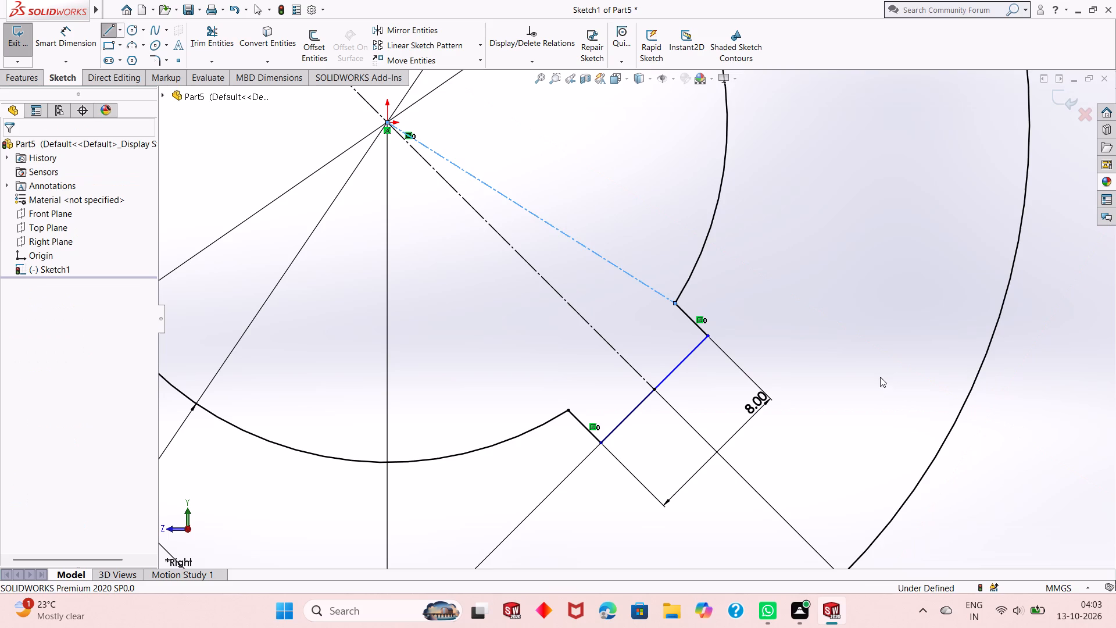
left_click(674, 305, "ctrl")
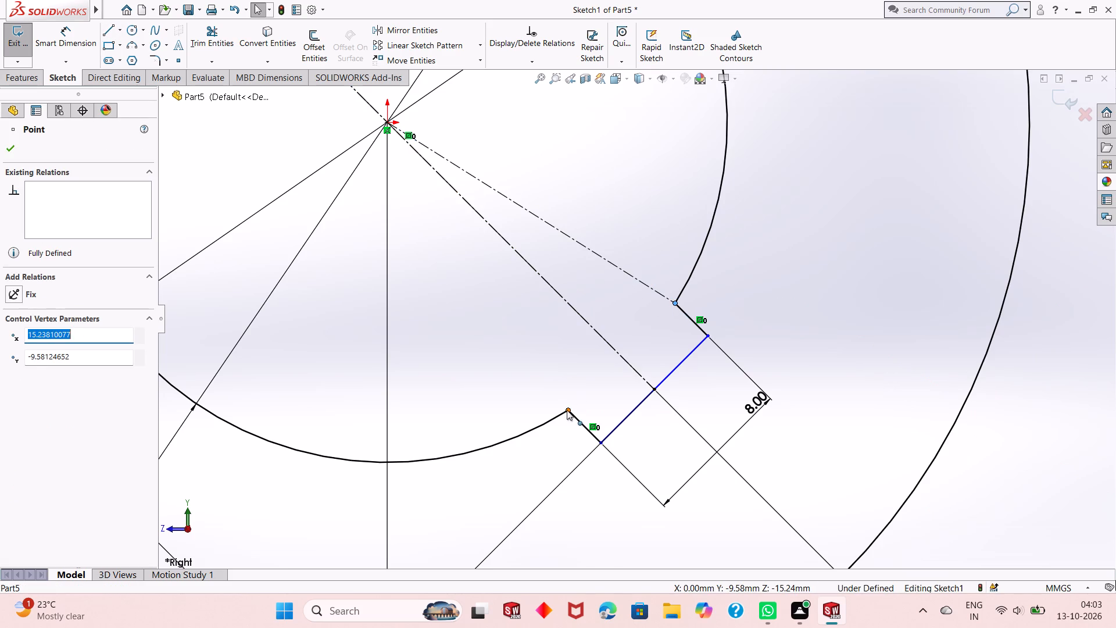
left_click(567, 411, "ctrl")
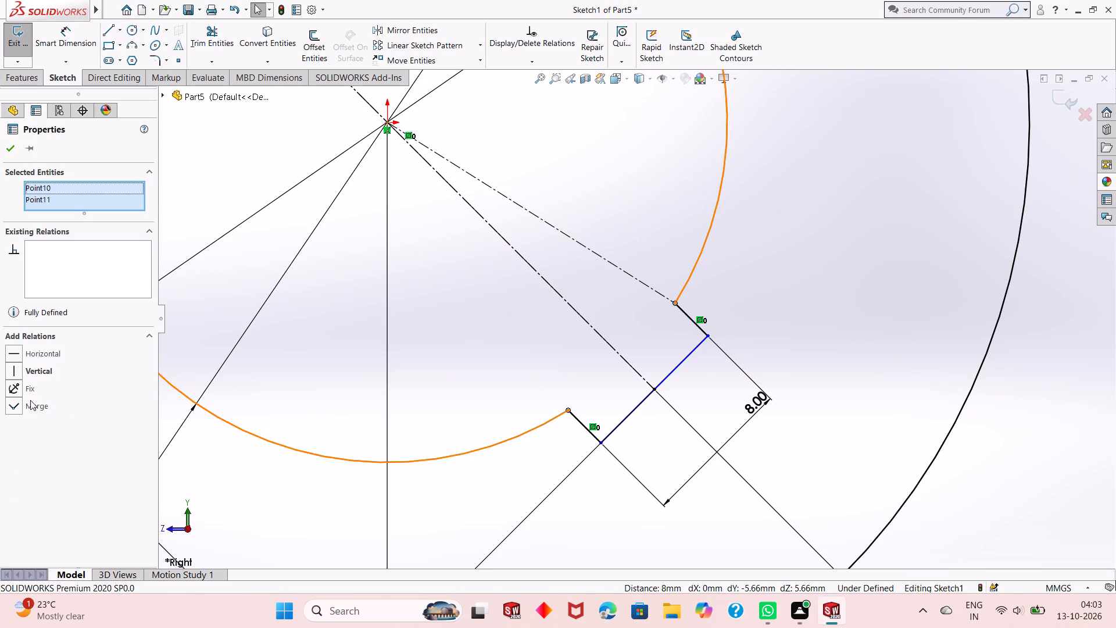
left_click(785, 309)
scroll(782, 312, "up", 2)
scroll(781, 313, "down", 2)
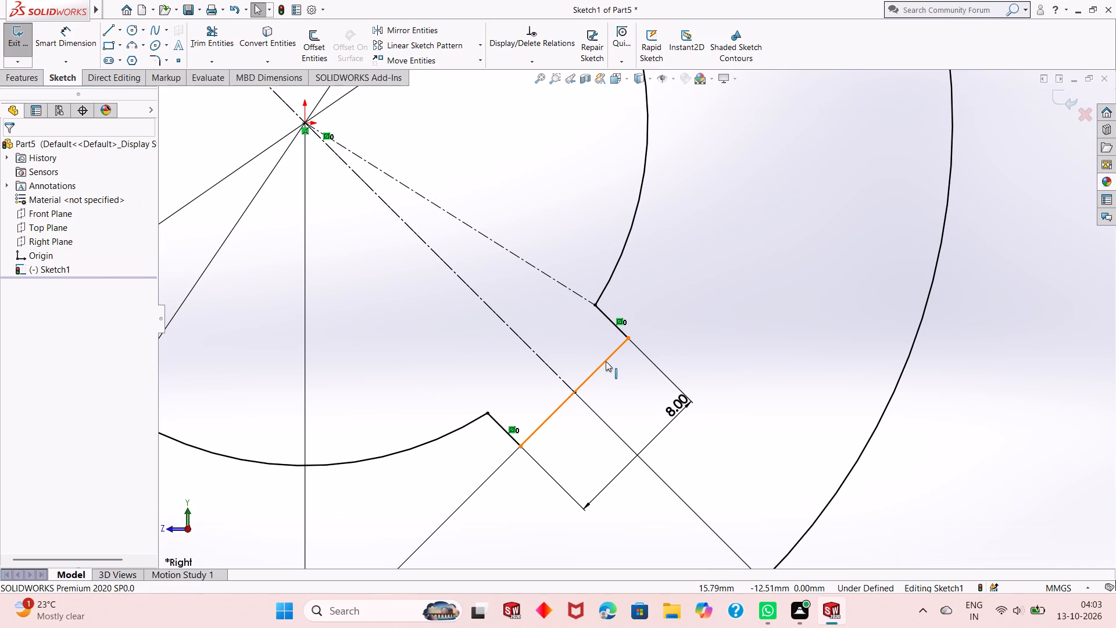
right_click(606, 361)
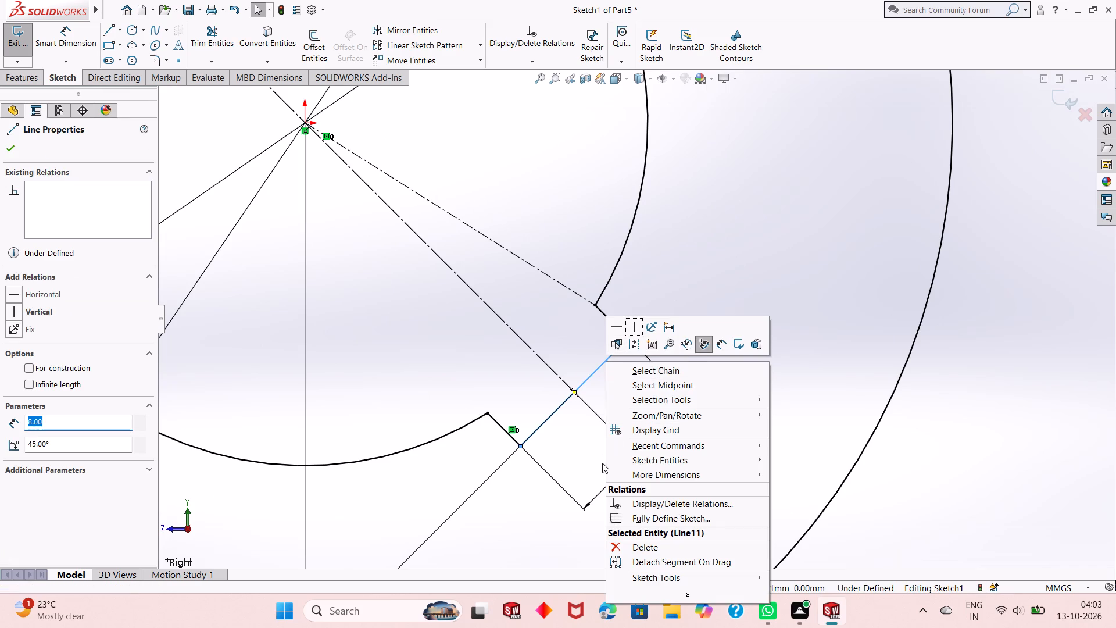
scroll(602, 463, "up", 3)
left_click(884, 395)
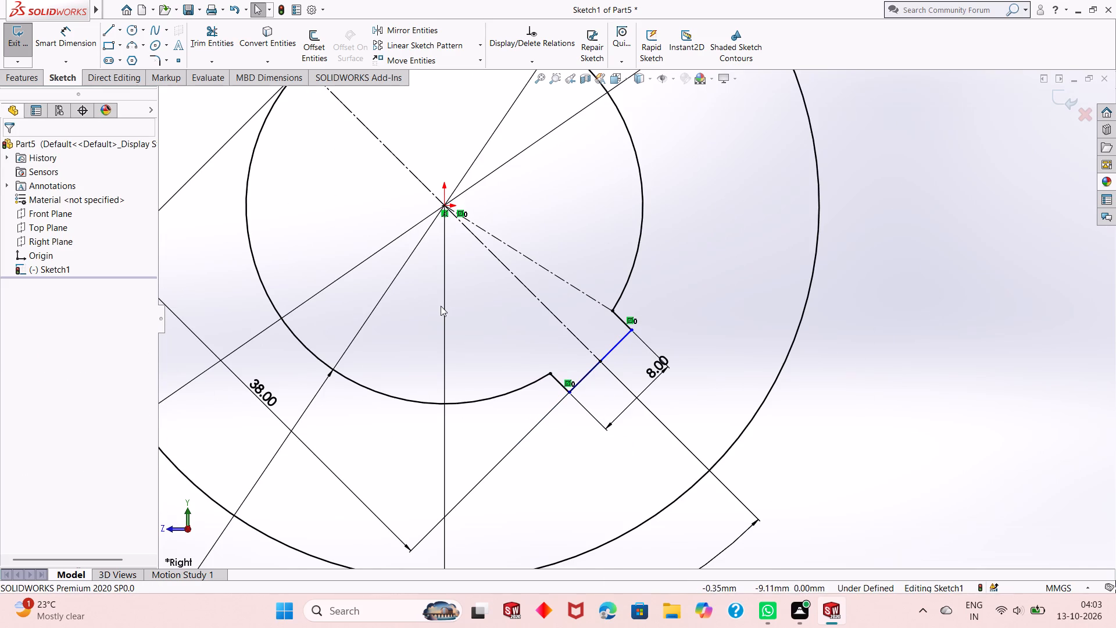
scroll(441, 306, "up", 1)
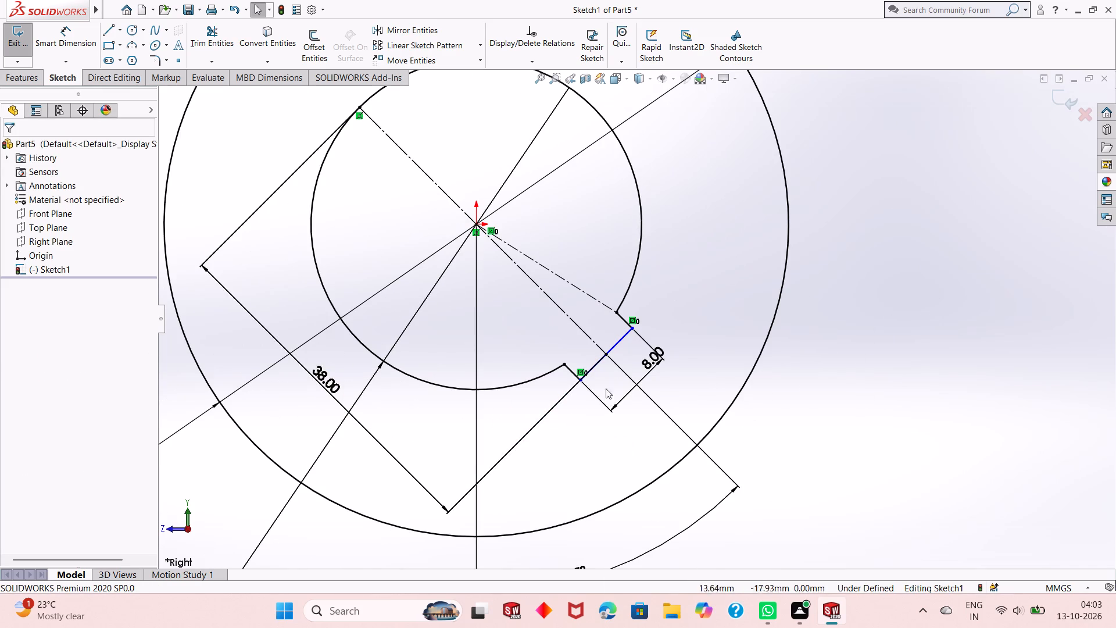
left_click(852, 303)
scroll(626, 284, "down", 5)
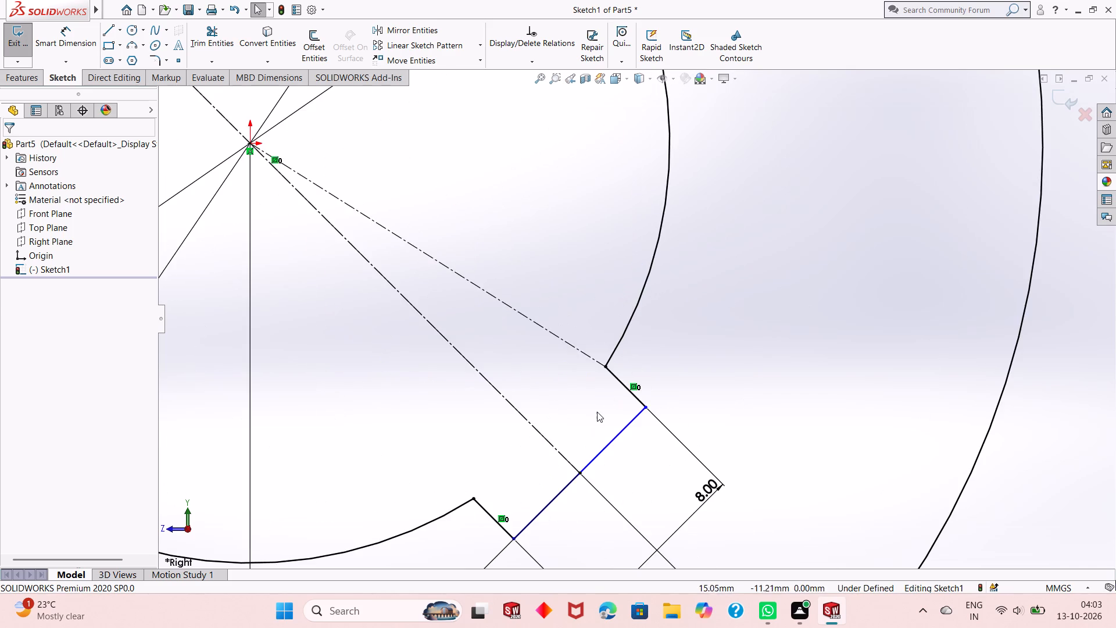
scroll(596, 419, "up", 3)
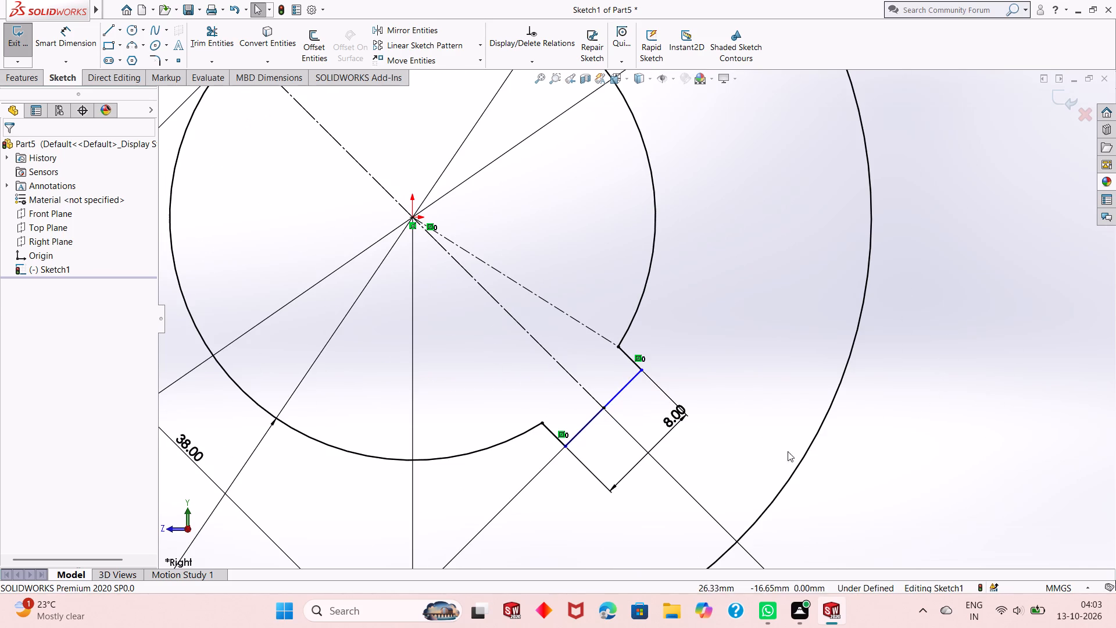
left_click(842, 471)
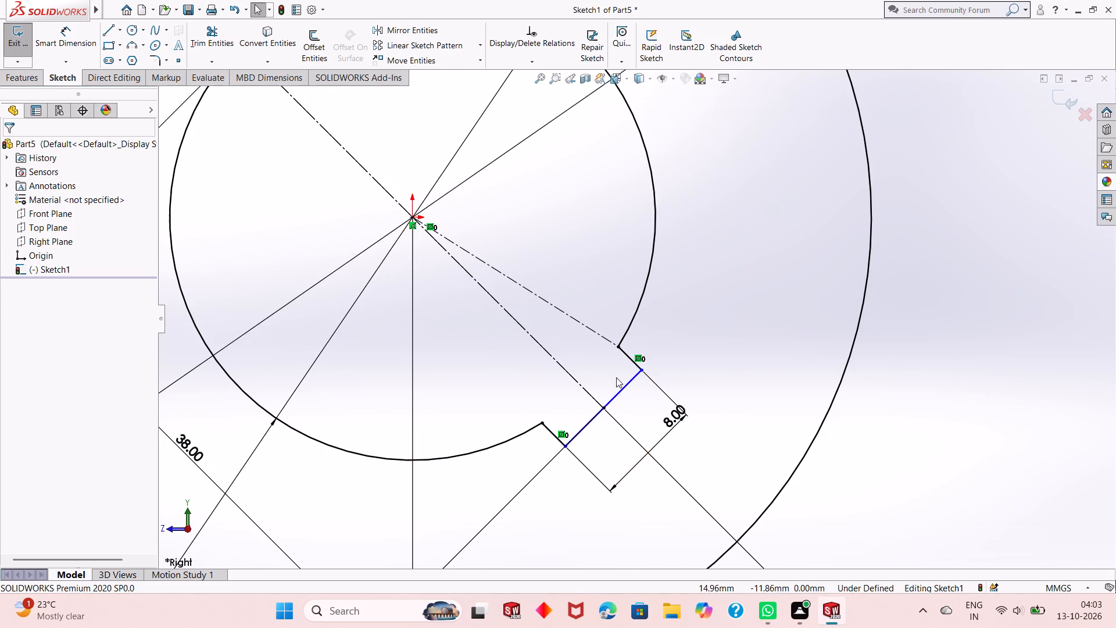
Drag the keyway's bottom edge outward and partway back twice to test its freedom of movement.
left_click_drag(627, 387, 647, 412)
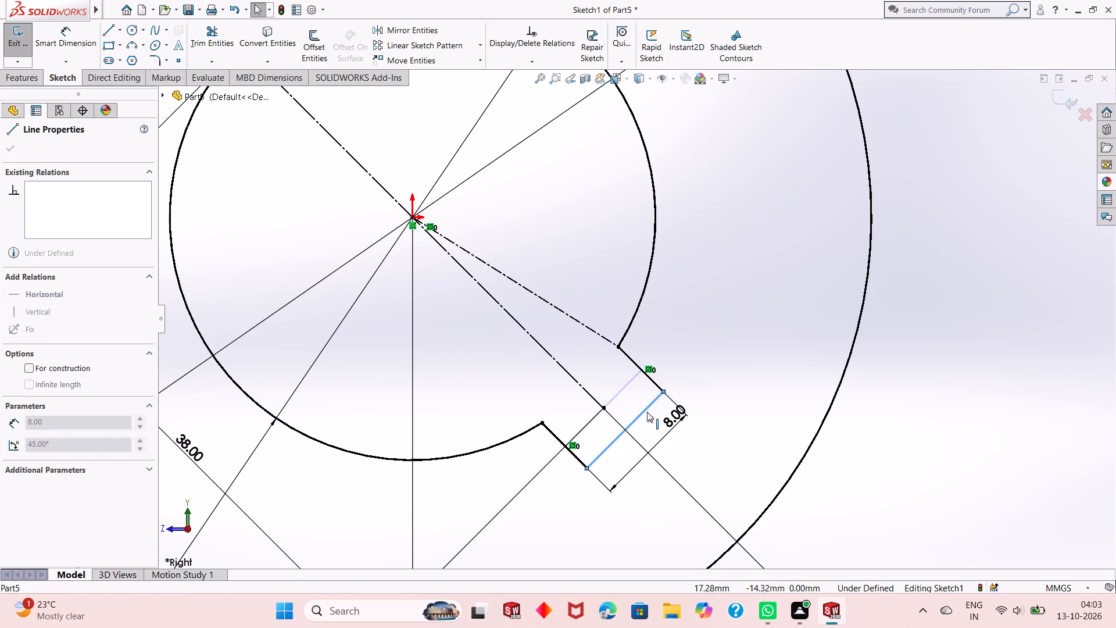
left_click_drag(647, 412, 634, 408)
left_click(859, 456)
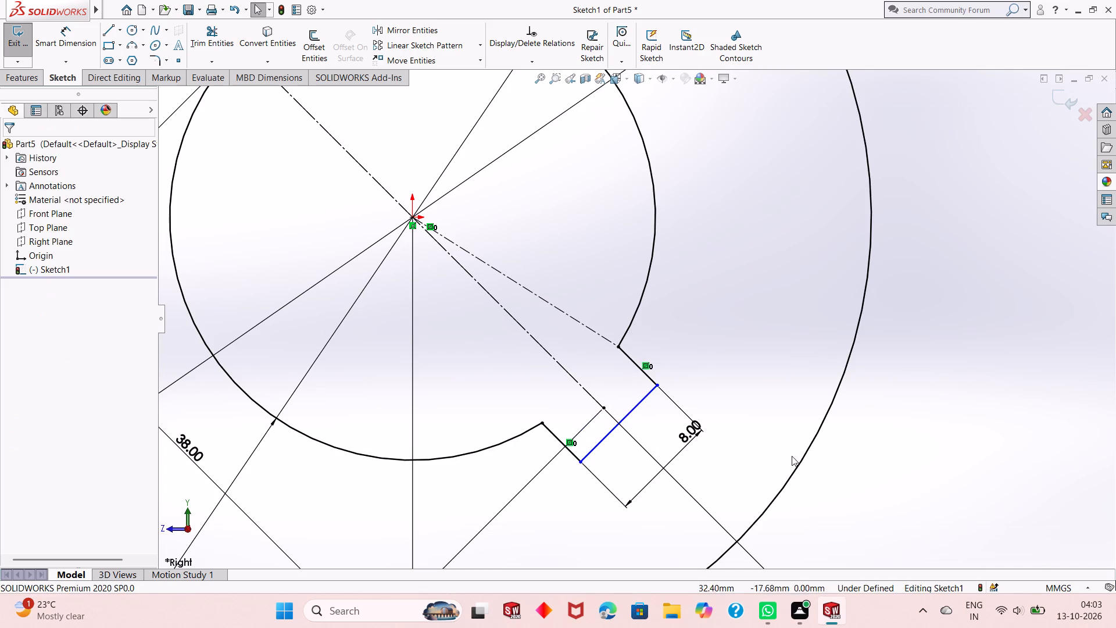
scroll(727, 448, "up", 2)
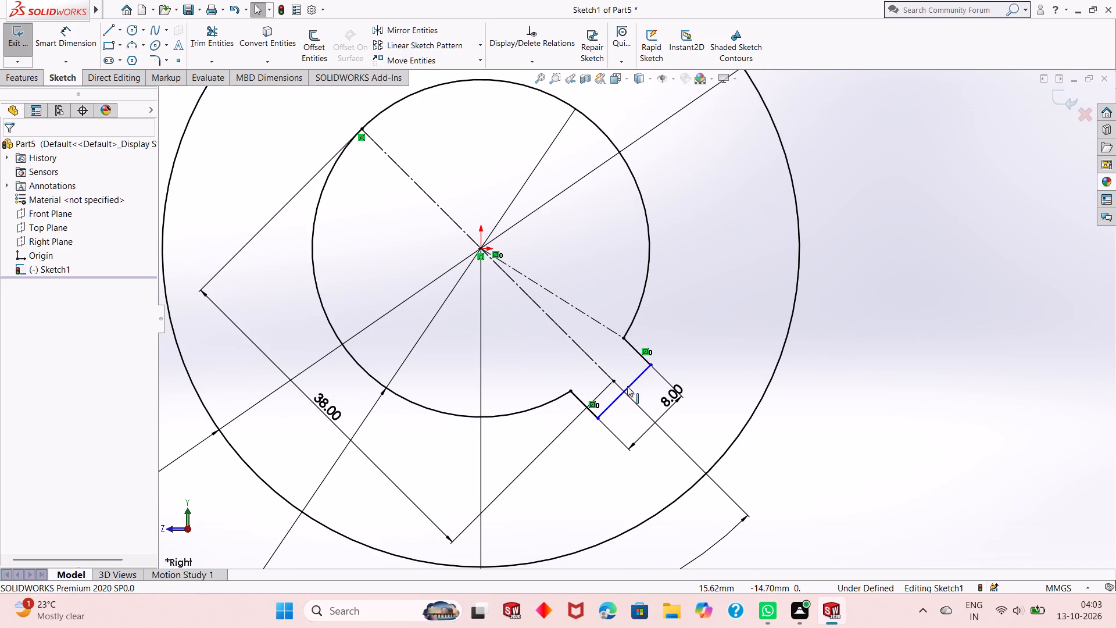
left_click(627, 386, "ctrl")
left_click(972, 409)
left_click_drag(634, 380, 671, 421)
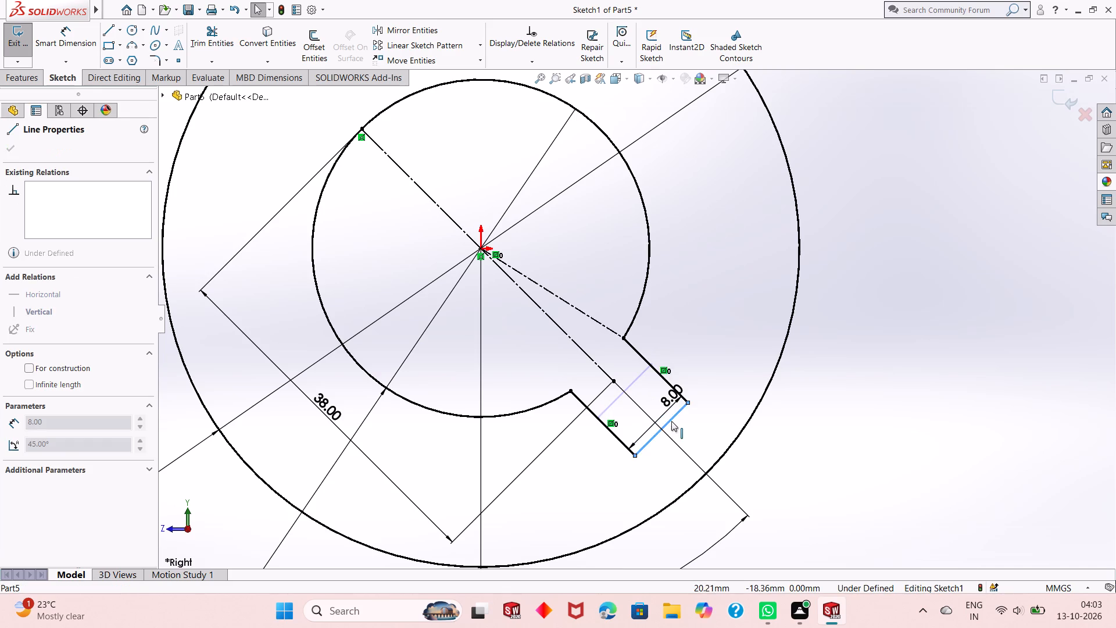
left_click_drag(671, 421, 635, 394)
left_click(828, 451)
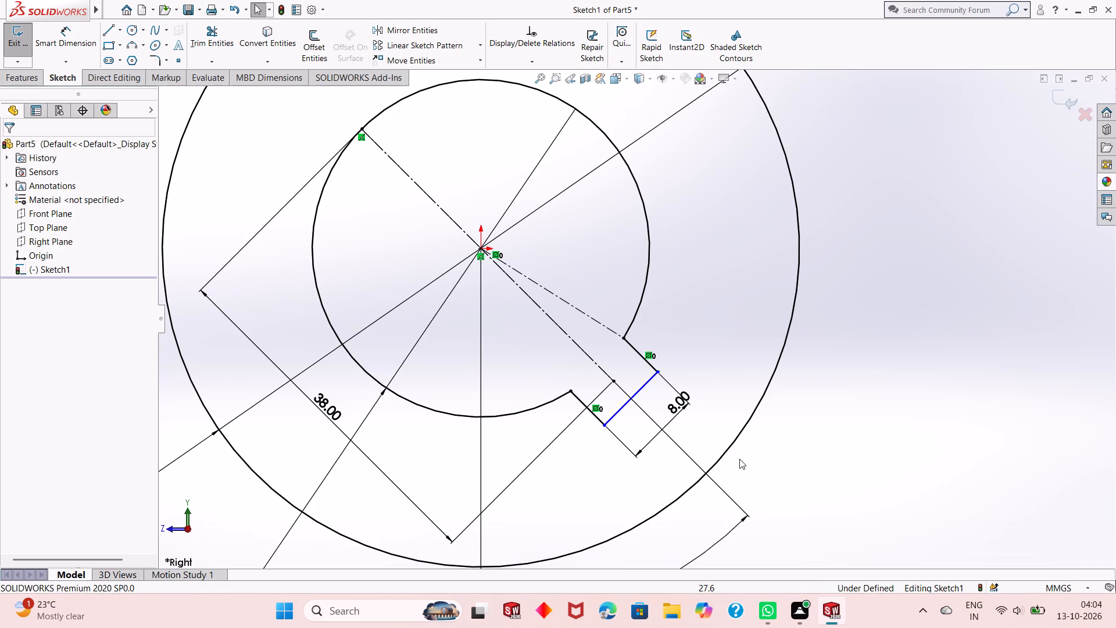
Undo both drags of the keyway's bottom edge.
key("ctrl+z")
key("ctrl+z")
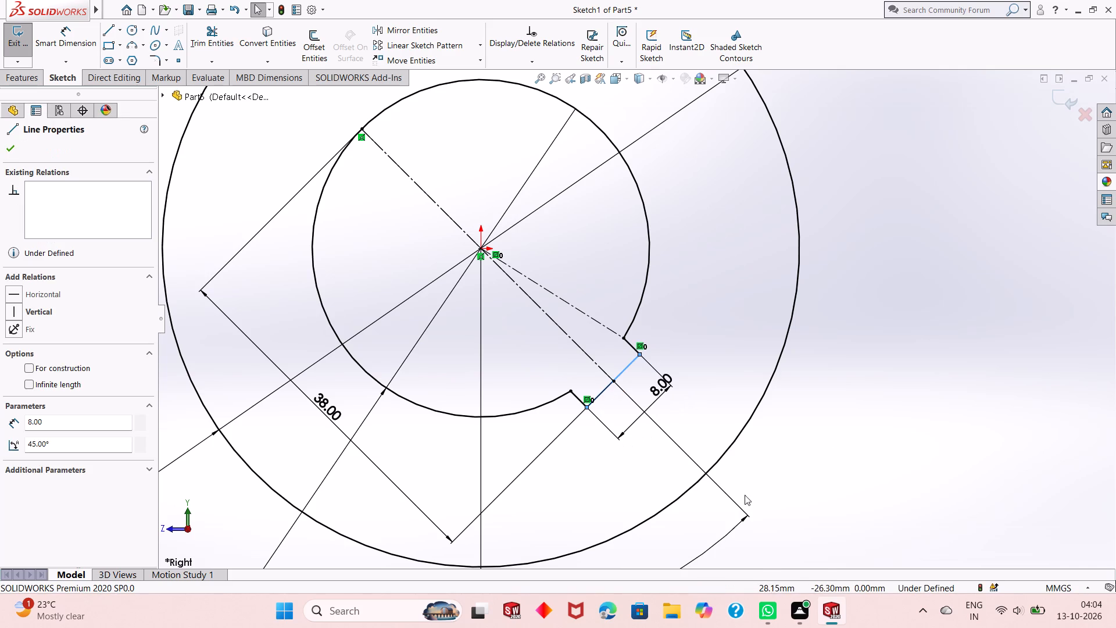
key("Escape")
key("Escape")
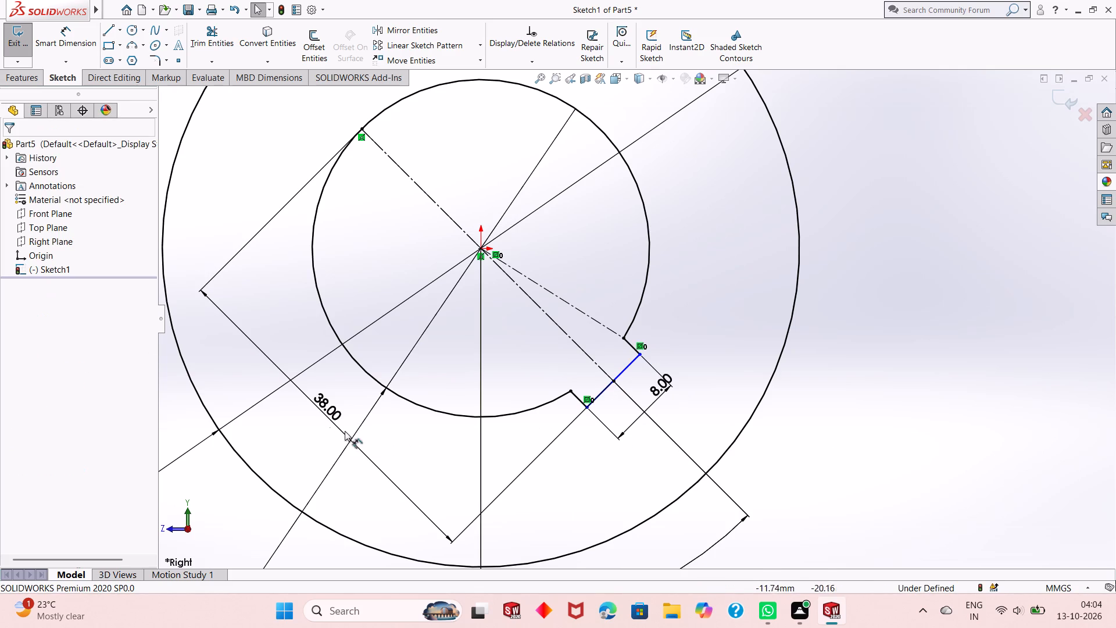
Delete the 38 mm keyway depth dimension.
right_click(315, 403)
left_click(338, 451)
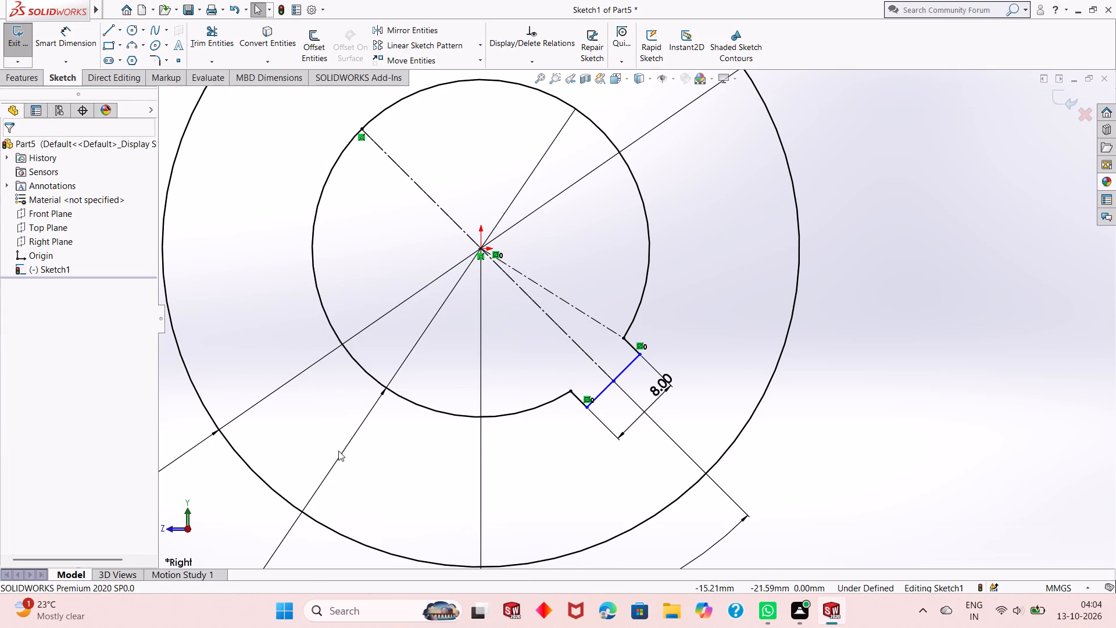
Dimension the distance from the diagonal construction line's endpoint on the inner circle to the keyway's lower outer corner as 38 mm.
left_click(87, 42)
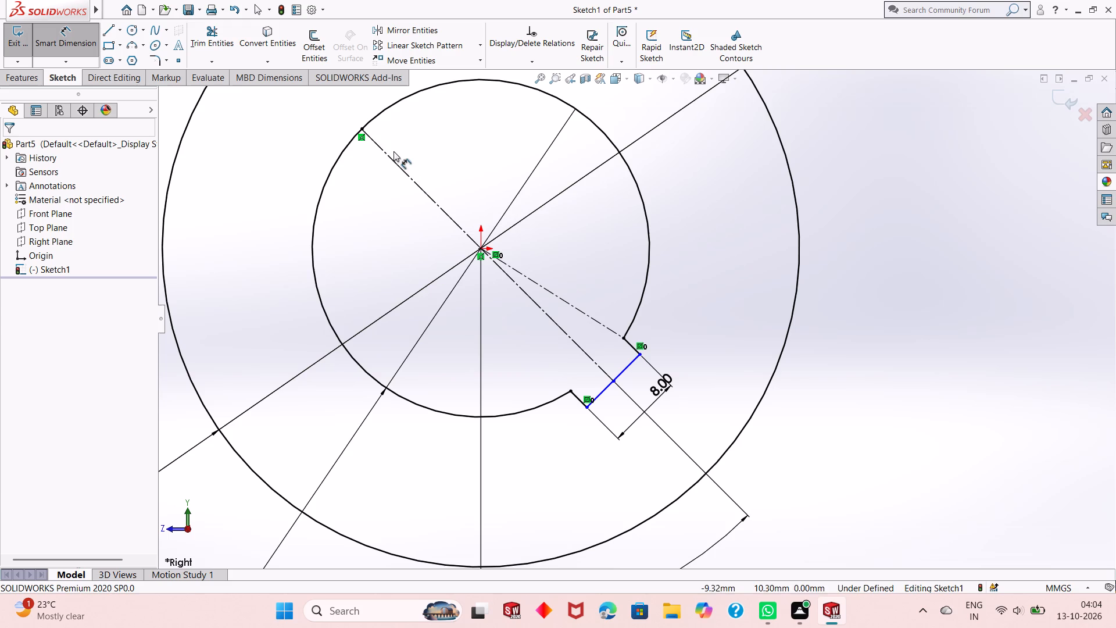
left_click(364, 129)
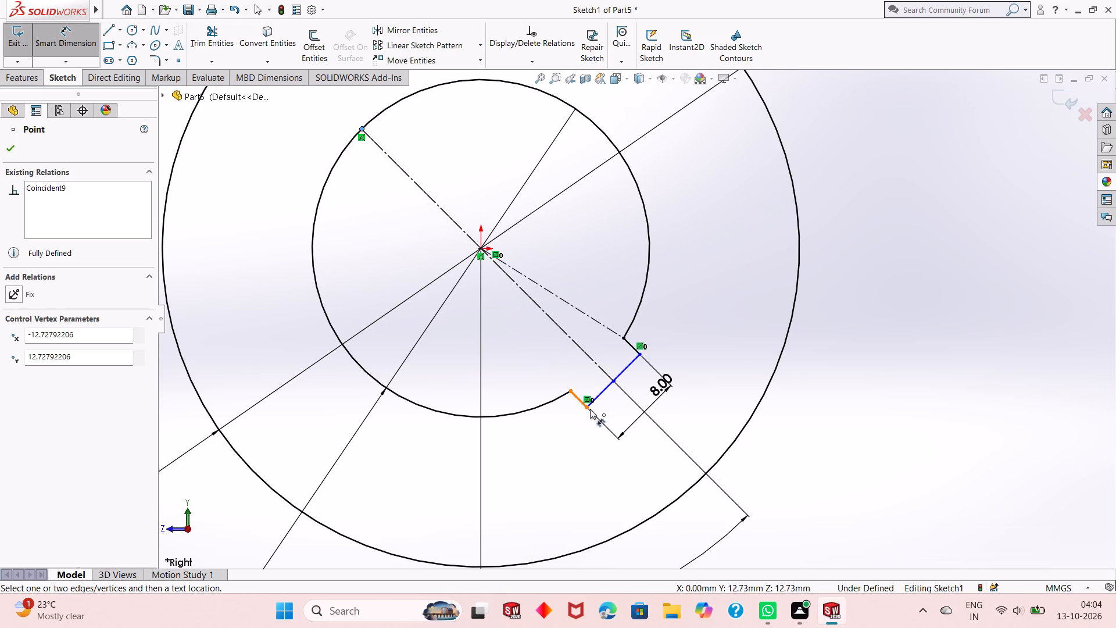
left_click(588, 409)
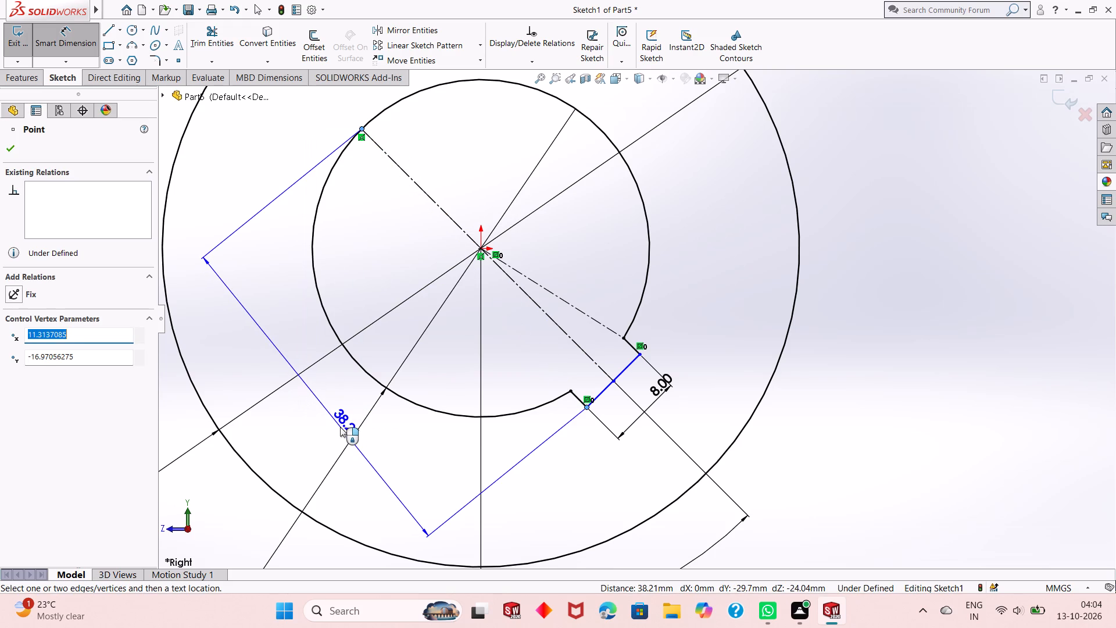
left_click(339, 426)
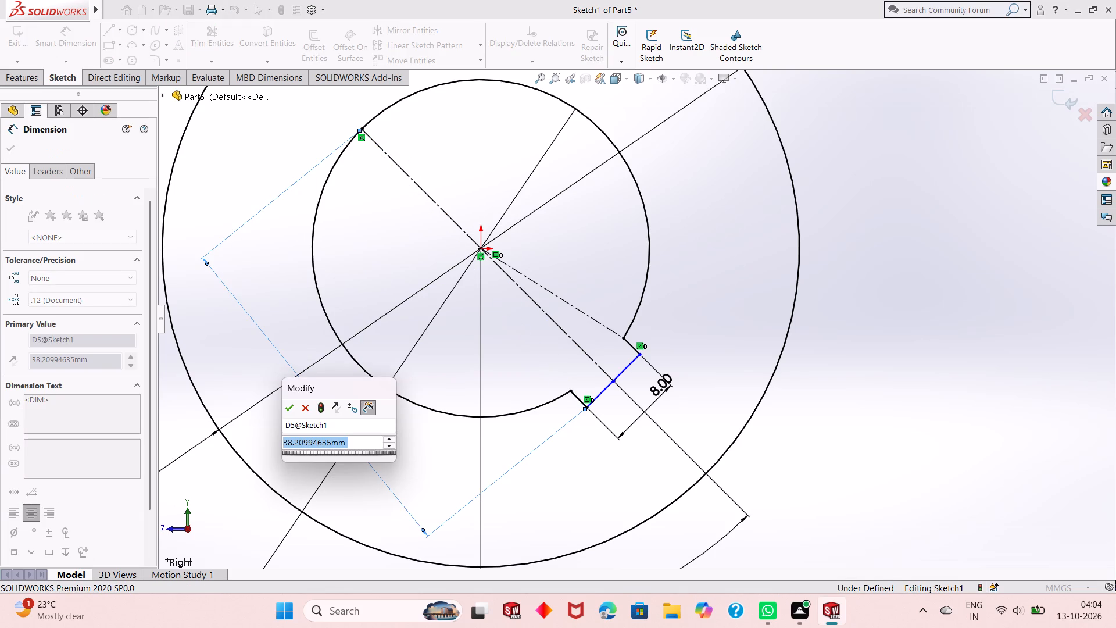
type("38")
key("Return")
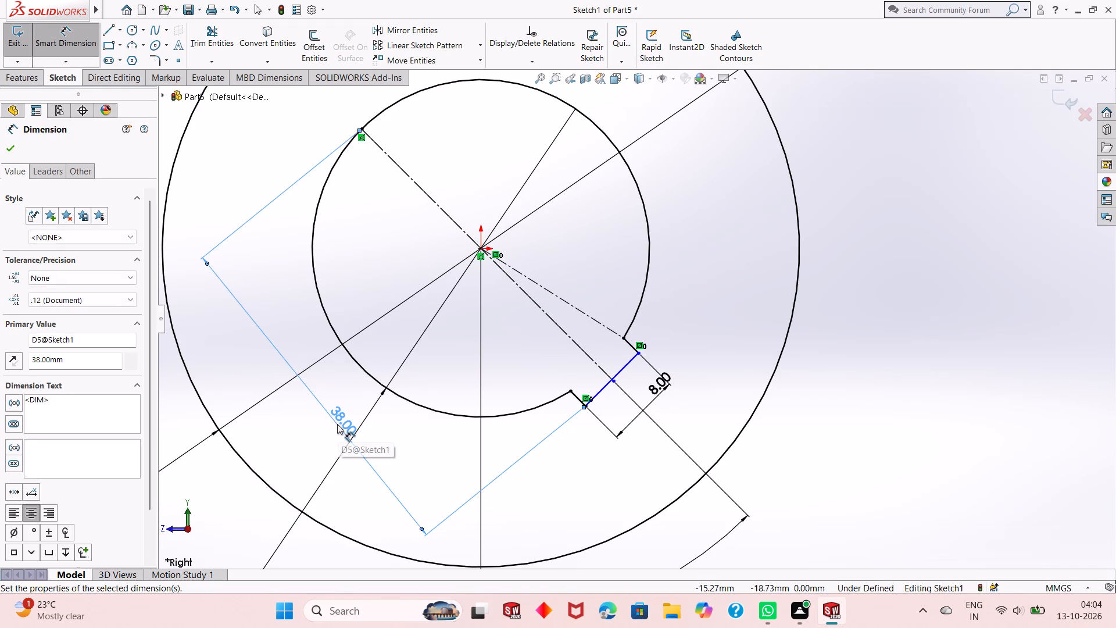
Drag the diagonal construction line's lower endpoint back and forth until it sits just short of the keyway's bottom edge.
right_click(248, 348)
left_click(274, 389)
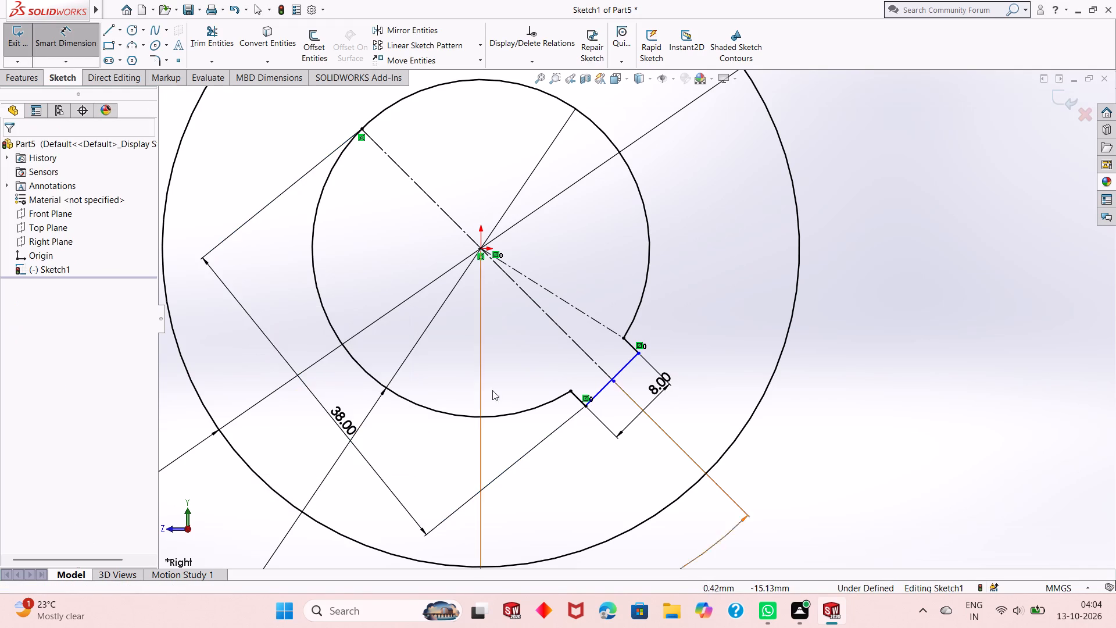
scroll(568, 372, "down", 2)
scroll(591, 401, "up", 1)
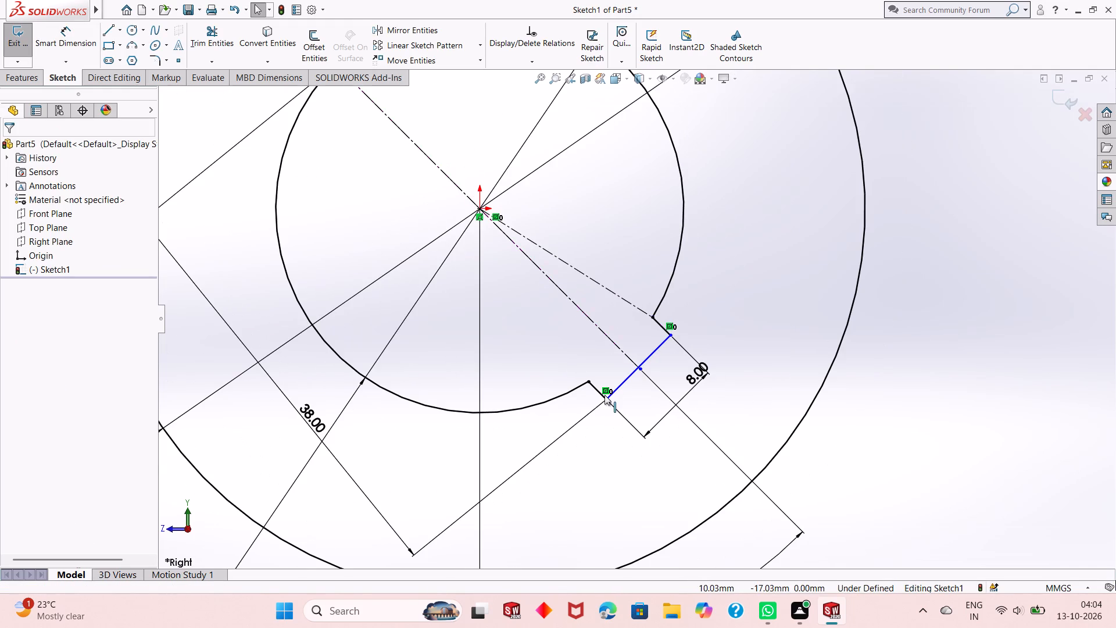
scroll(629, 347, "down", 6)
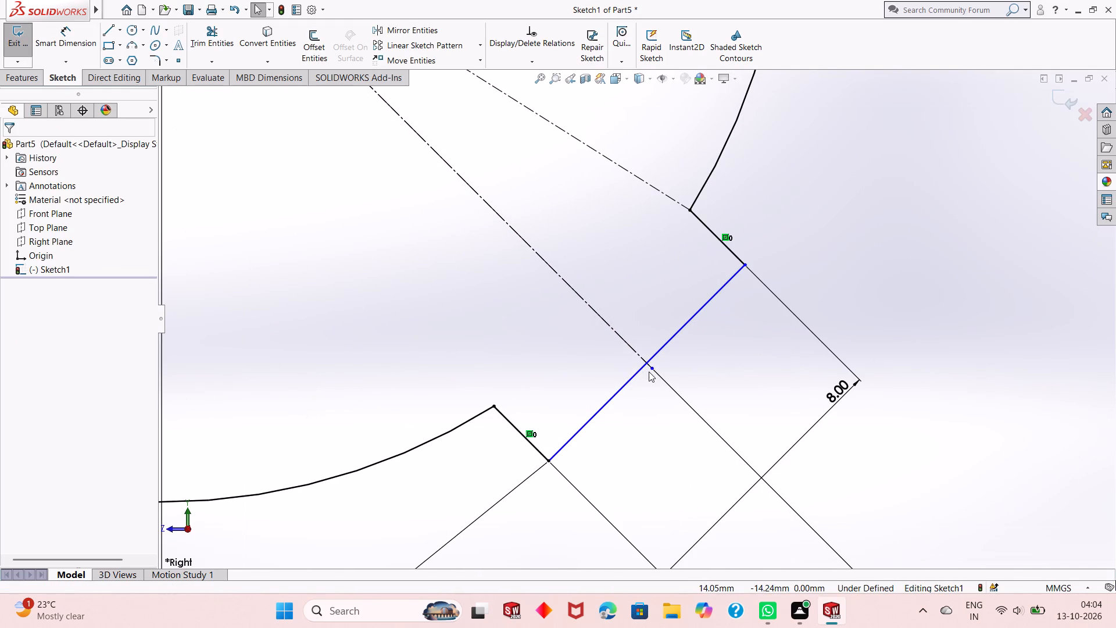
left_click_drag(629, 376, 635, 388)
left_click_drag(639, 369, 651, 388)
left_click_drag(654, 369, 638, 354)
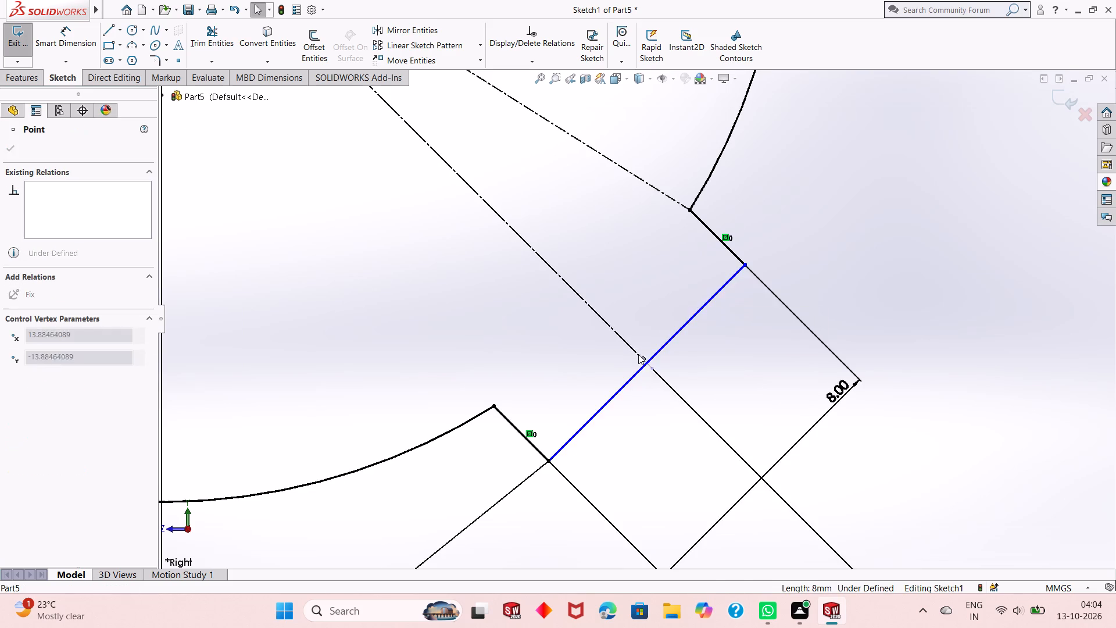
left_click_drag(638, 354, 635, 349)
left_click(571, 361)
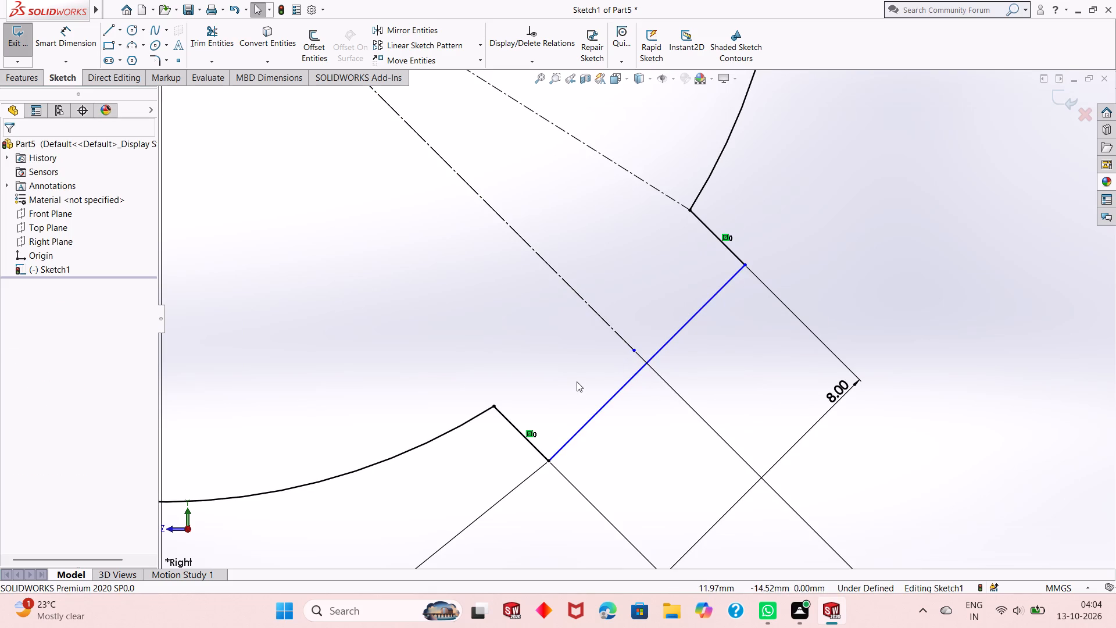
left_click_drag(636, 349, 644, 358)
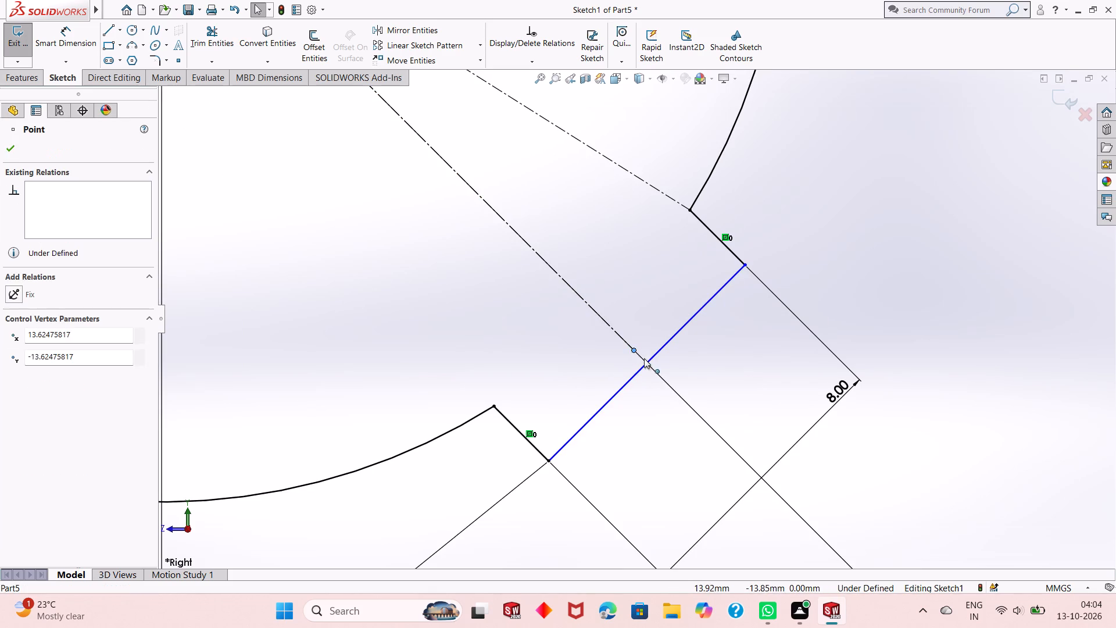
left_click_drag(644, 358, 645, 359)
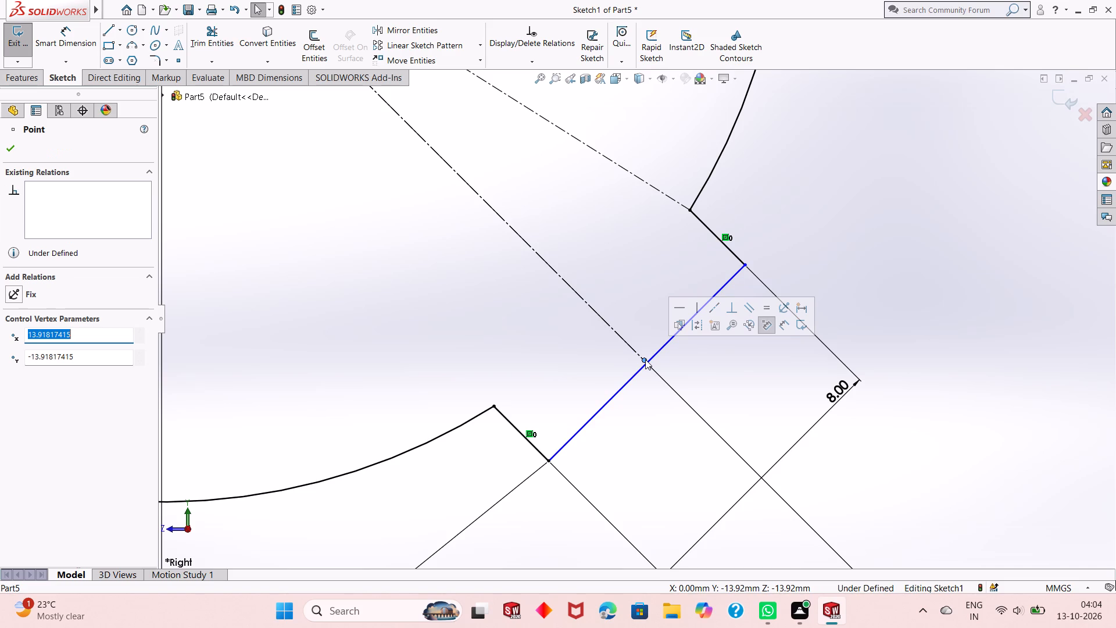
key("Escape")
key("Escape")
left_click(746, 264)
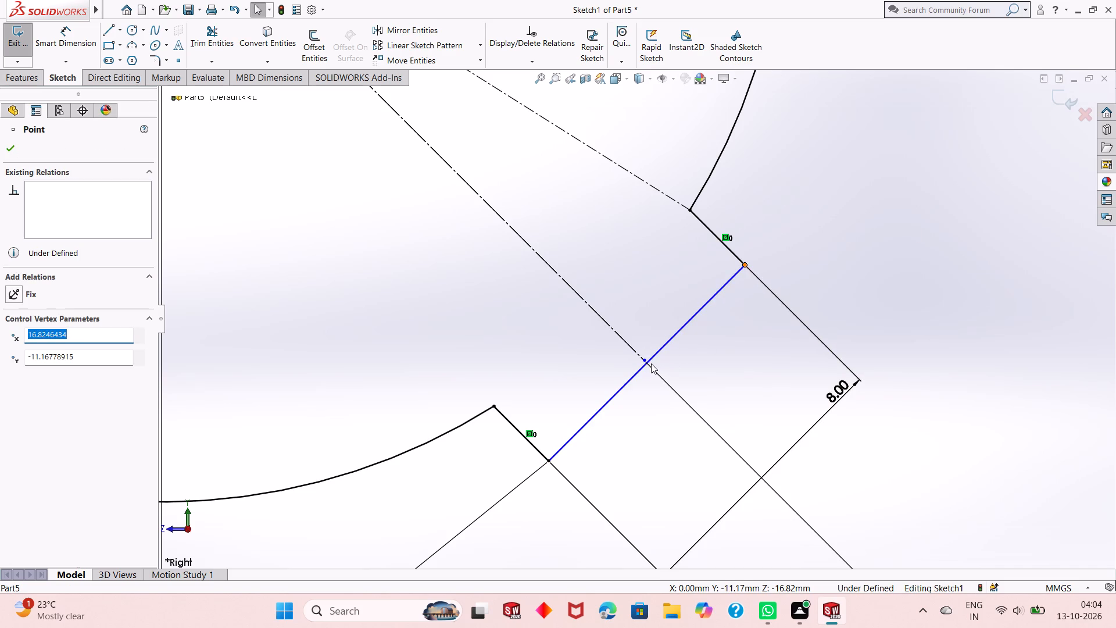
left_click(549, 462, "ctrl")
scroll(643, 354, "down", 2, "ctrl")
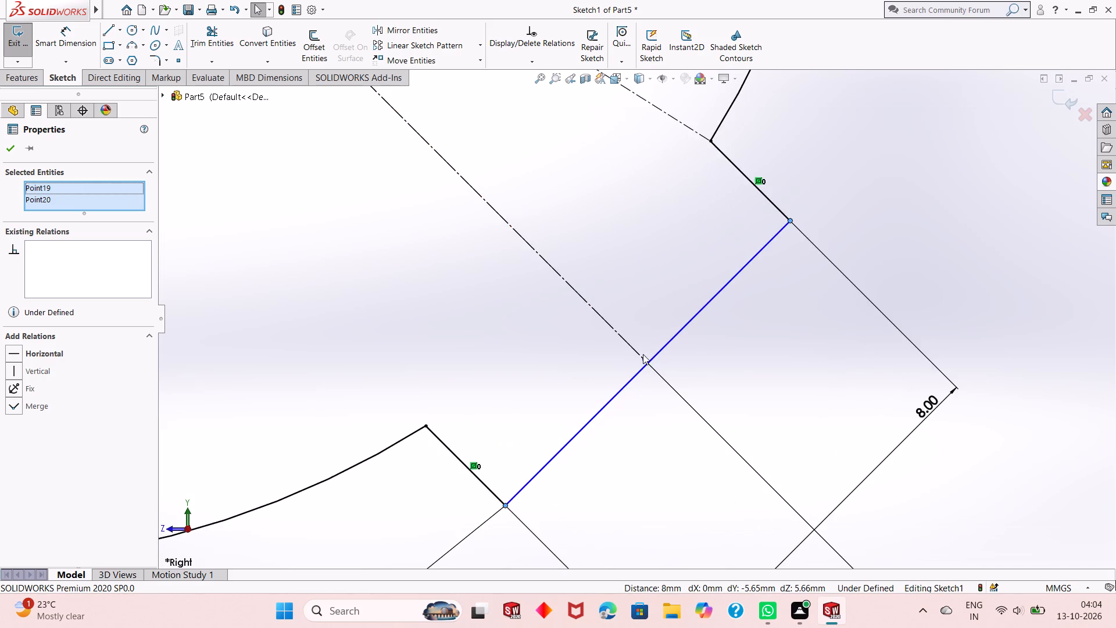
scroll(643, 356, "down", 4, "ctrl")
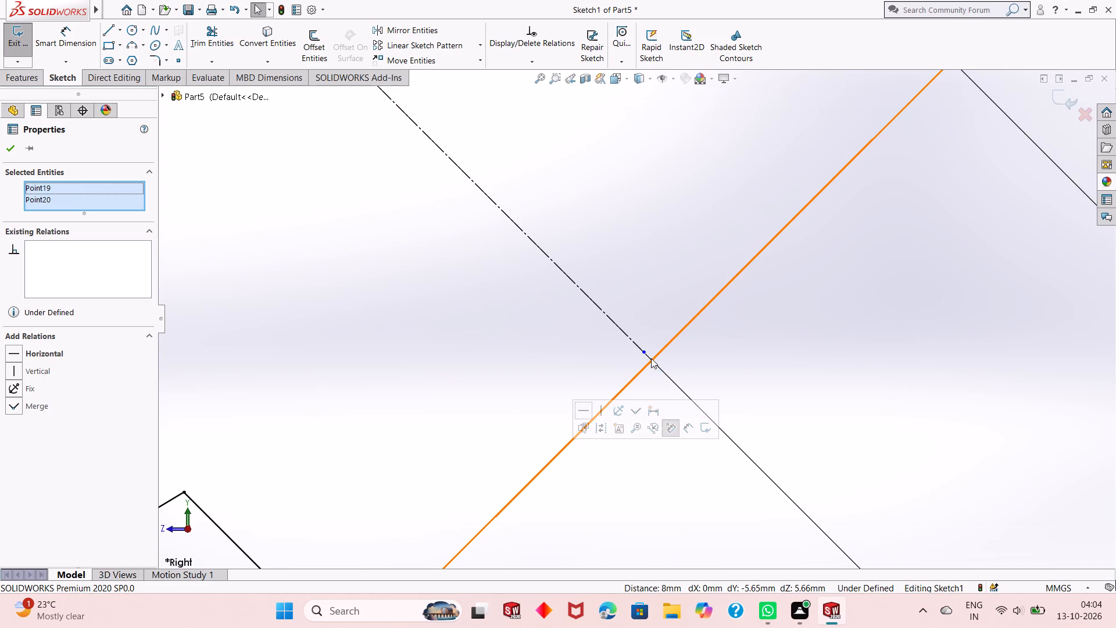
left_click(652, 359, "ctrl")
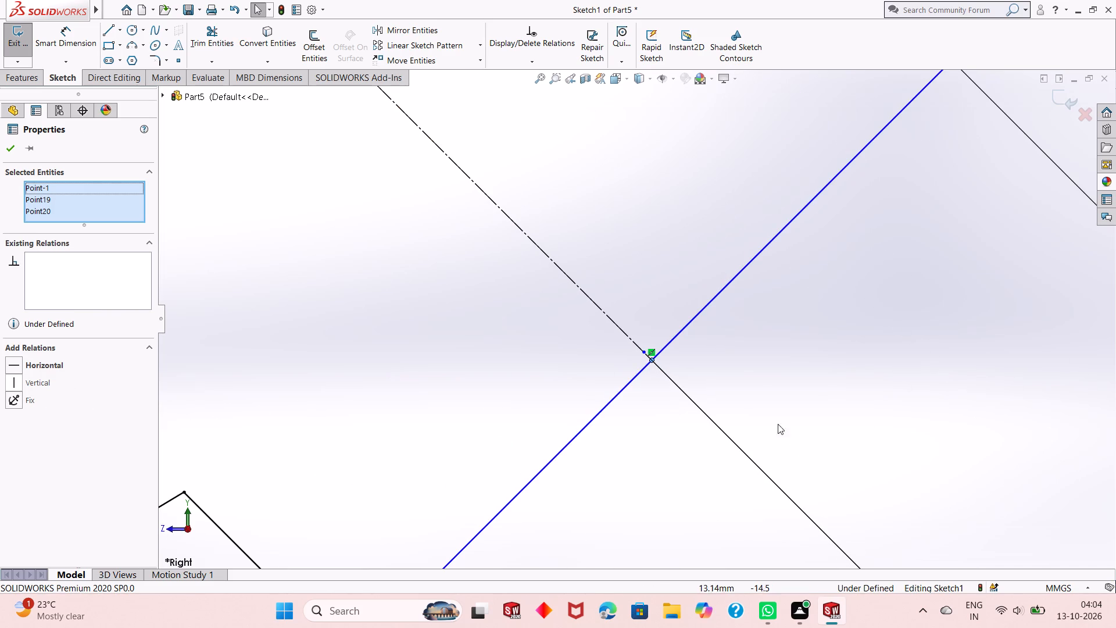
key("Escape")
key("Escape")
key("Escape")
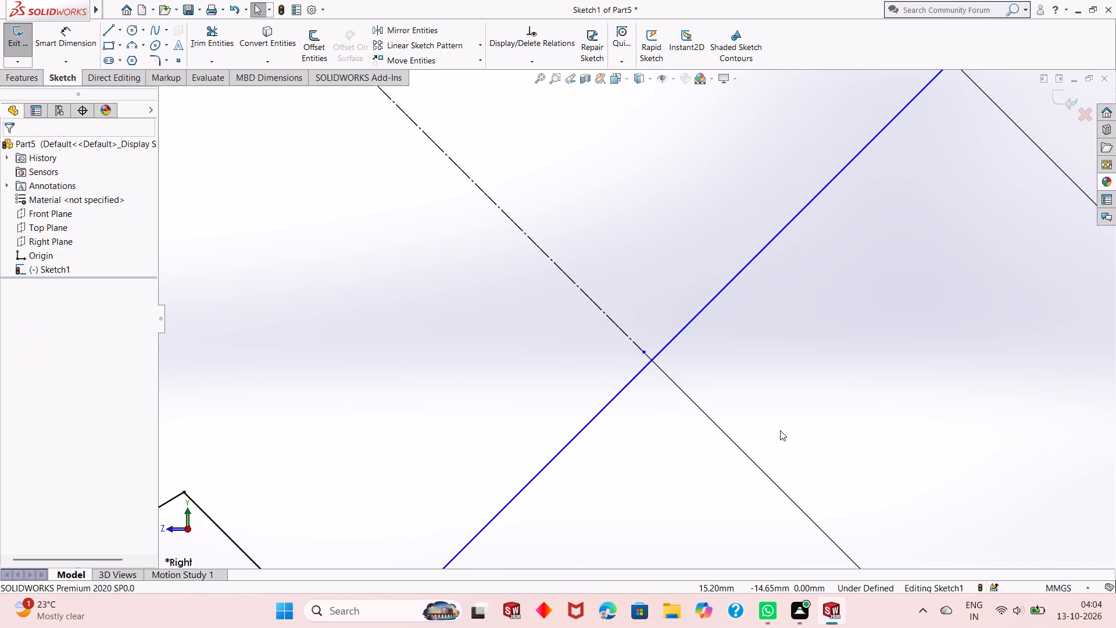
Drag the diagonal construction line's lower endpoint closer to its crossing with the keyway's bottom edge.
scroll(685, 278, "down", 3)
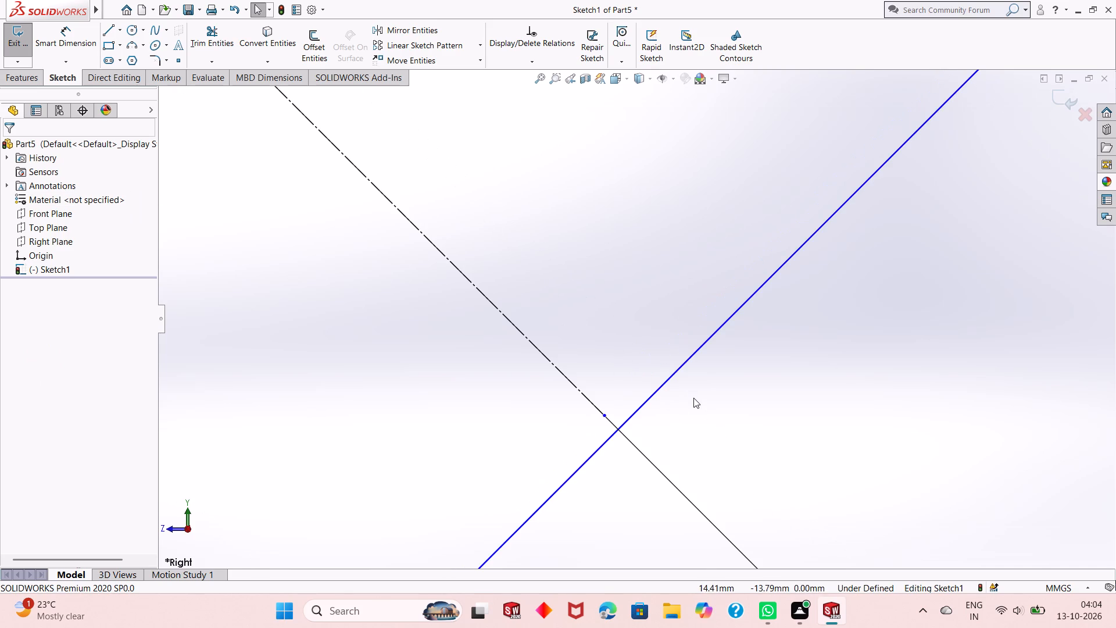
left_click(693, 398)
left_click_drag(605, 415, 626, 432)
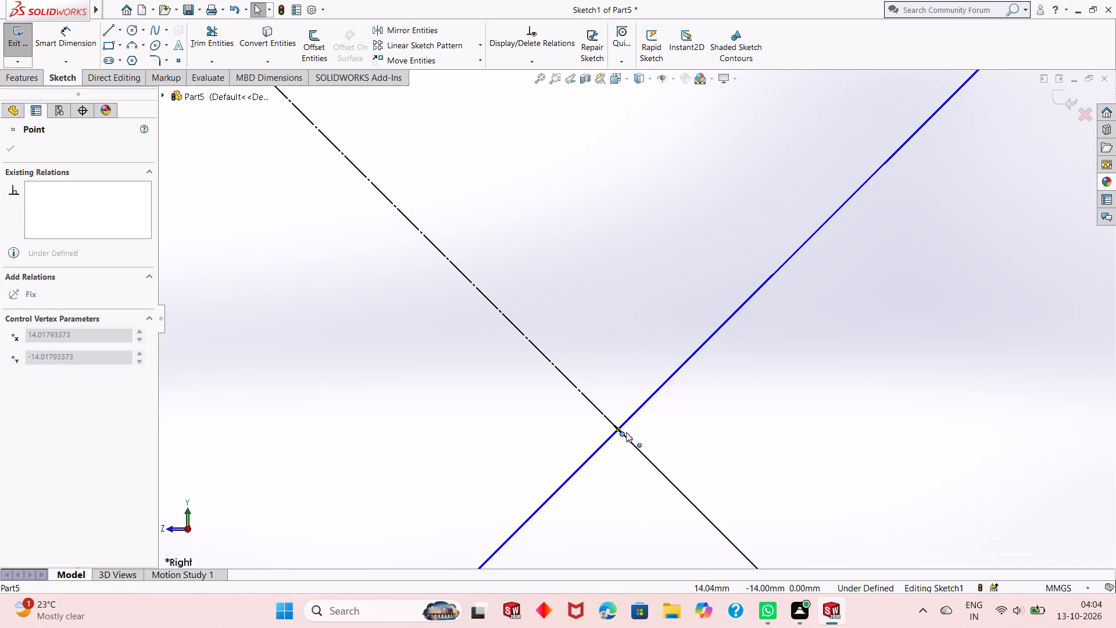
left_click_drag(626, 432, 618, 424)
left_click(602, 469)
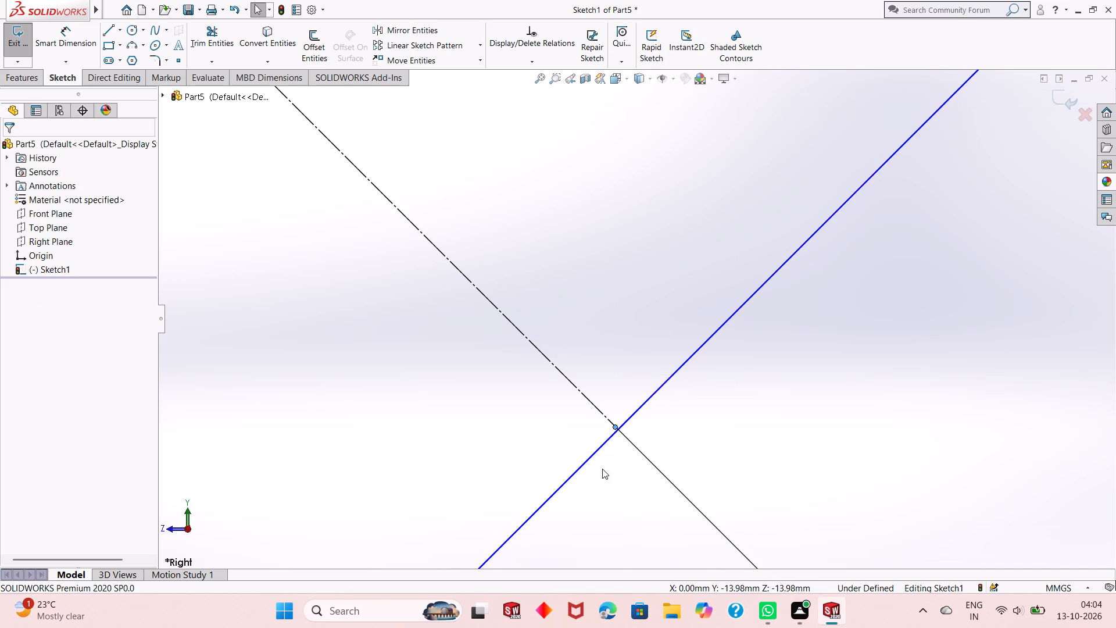
Add a Coincident relation between the diagonal construction line's lower endpoint and the keyway's bottom edge.
scroll(631, 406, "down", 3)
scroll(596, 464, "down", 5)
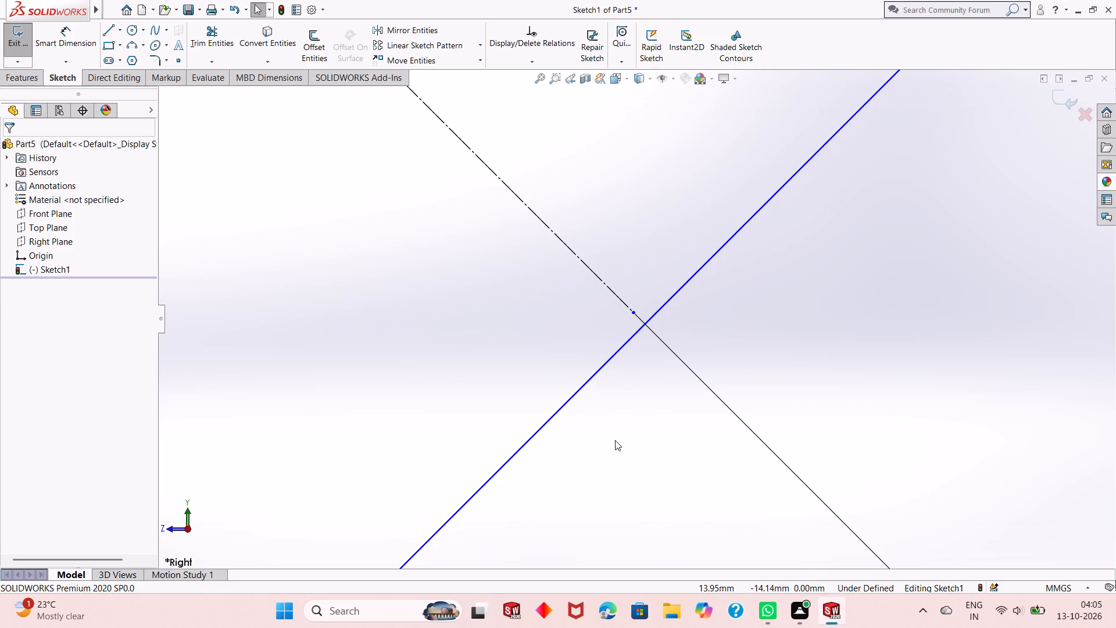
scroll(617, 310, "down", 4)
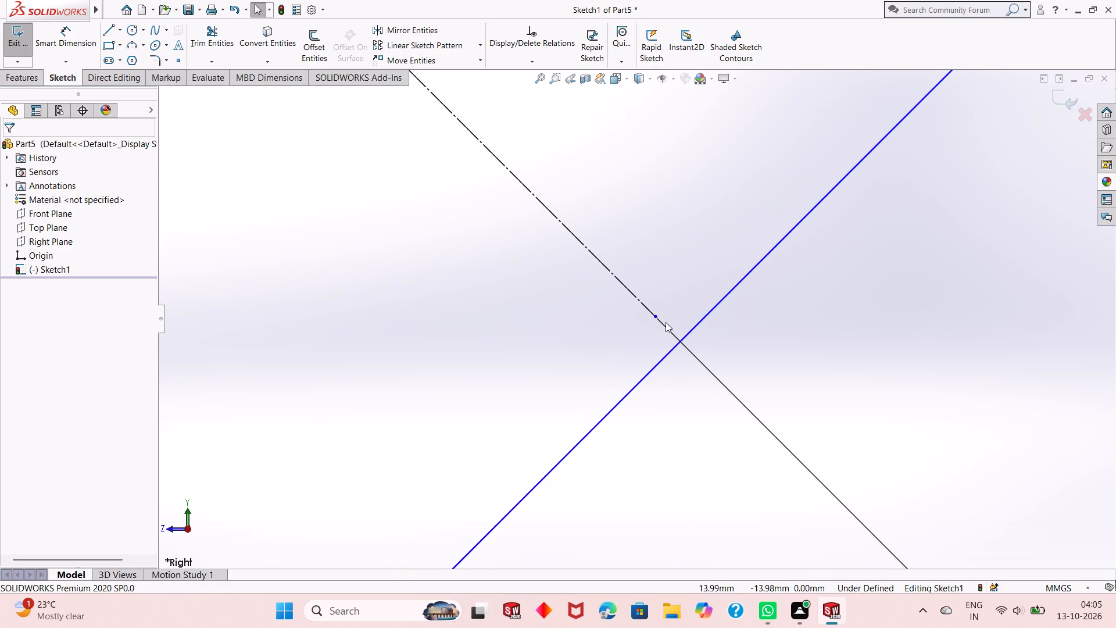
scroll(664, 322, "up", 20)
scroll(664, 322, "up", 6)
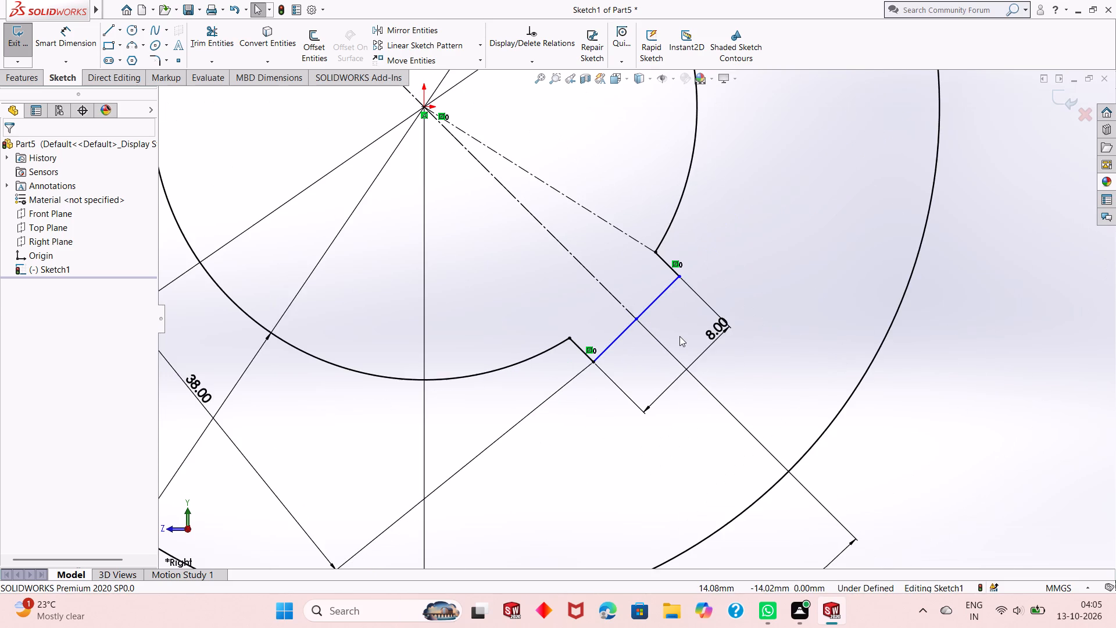
scroll(678, 341, "up", 4)
scroll(661, 328, "down", 9)
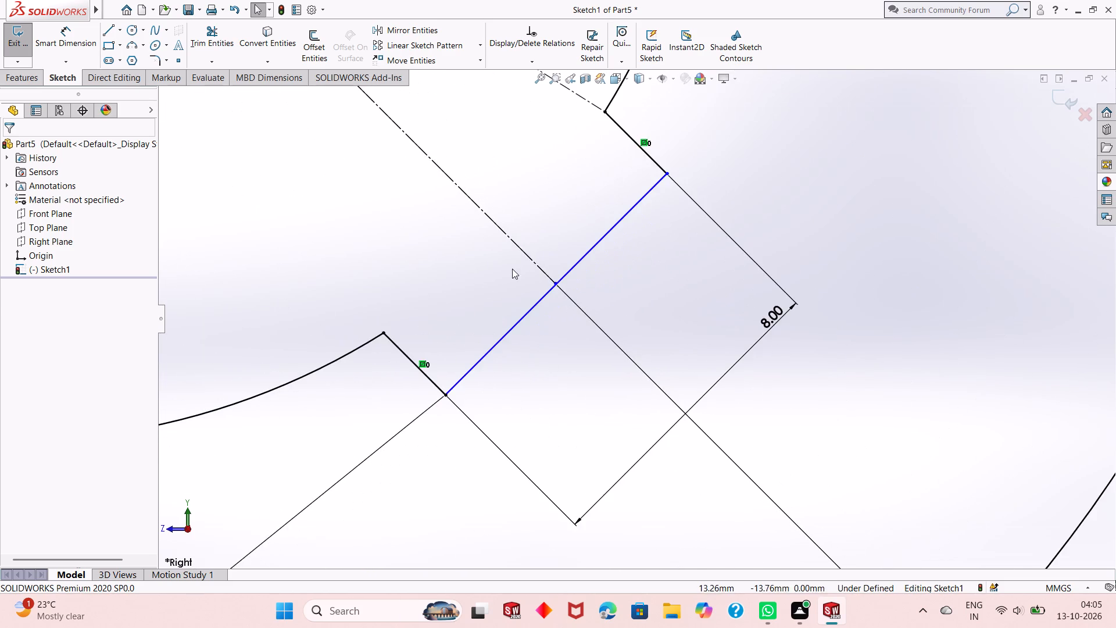
scroll(544, 274, "down", 15)
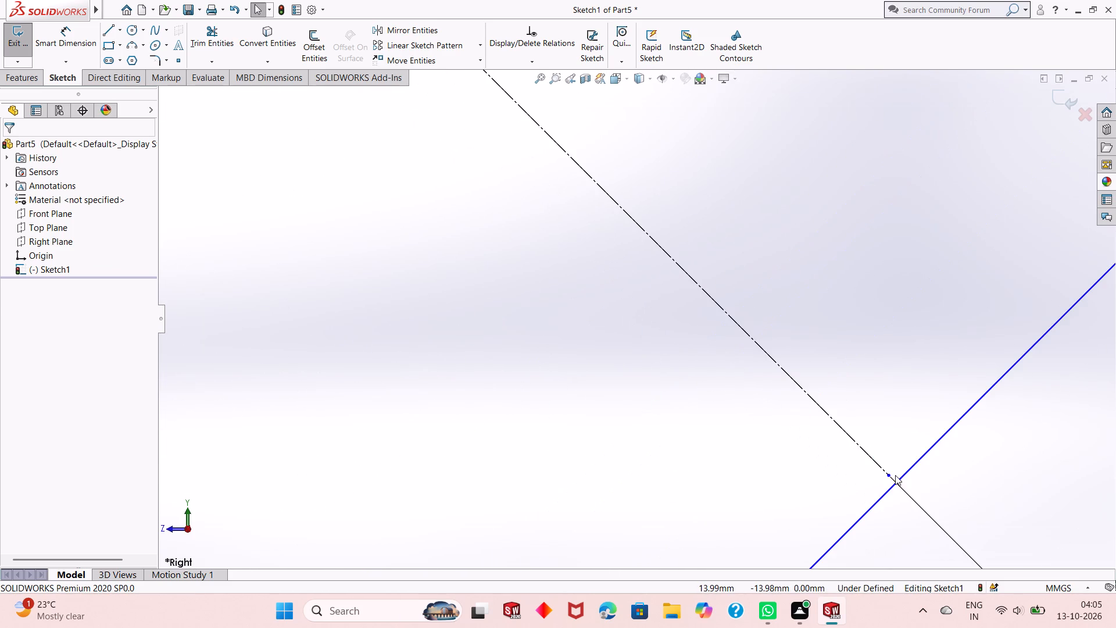
left_click(890, 473, "ctrl")
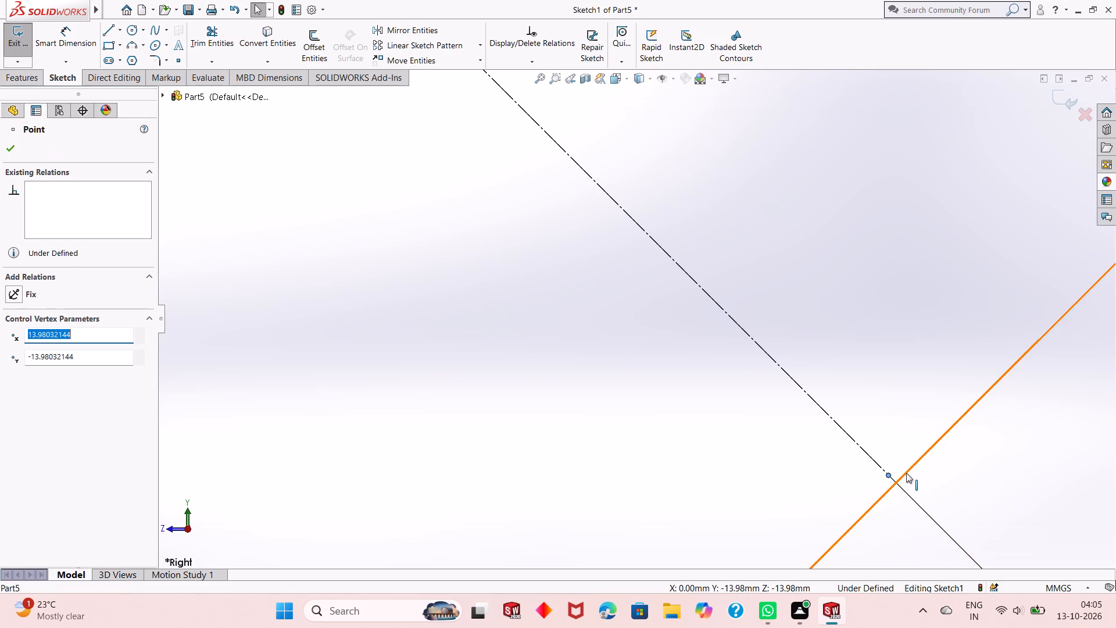
left_click(908, 473, "ctrl")
left_click(48, 372)
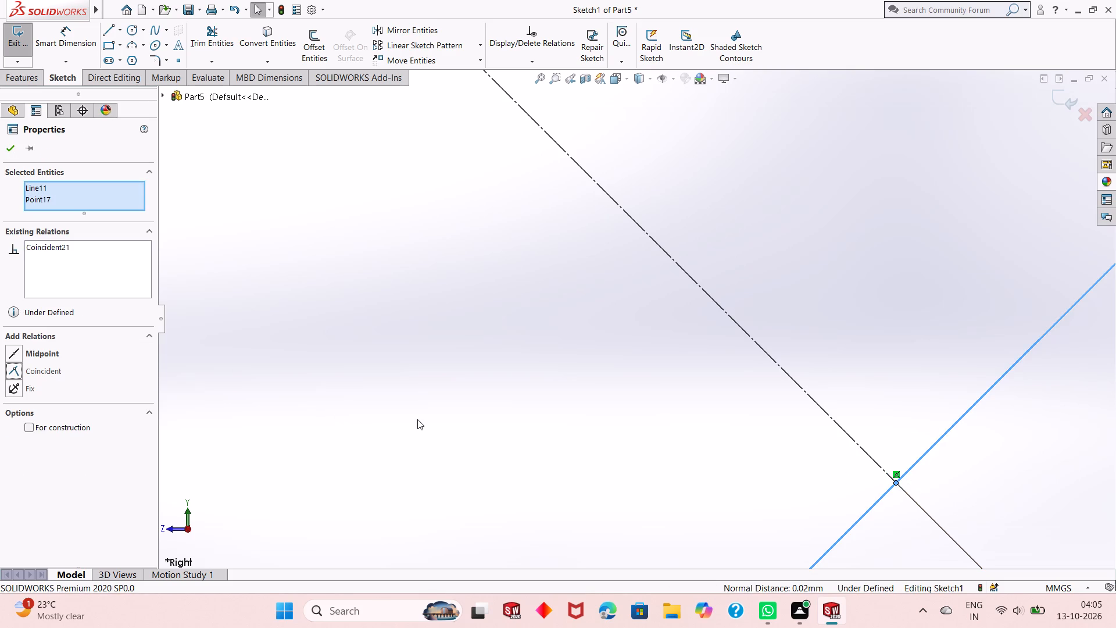
scroll(417, 419, "up", 17)
left_click(764, 265)
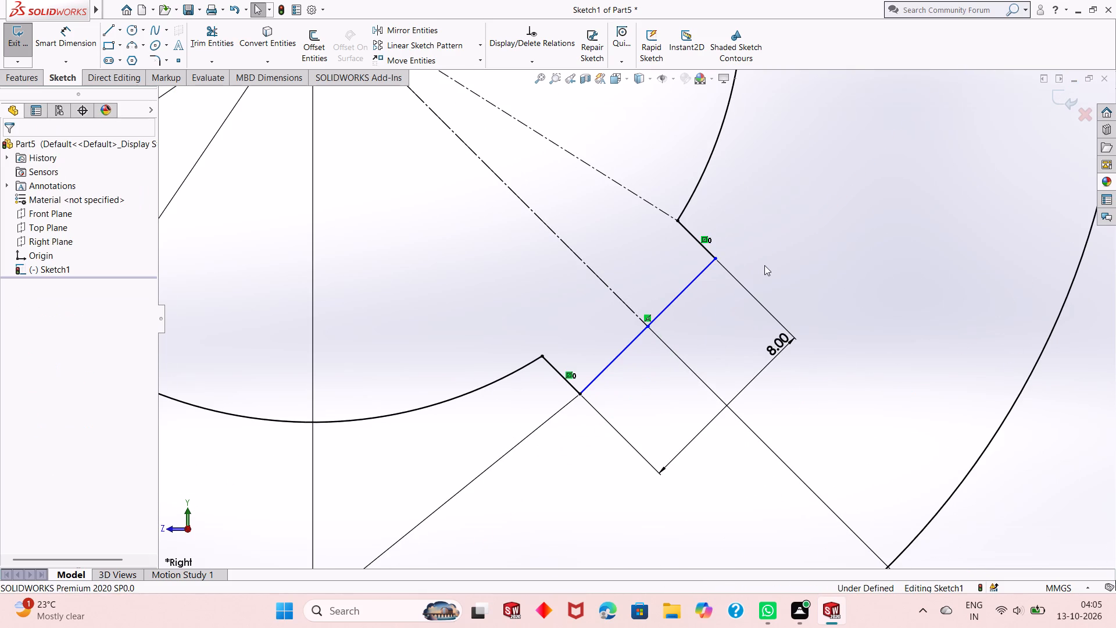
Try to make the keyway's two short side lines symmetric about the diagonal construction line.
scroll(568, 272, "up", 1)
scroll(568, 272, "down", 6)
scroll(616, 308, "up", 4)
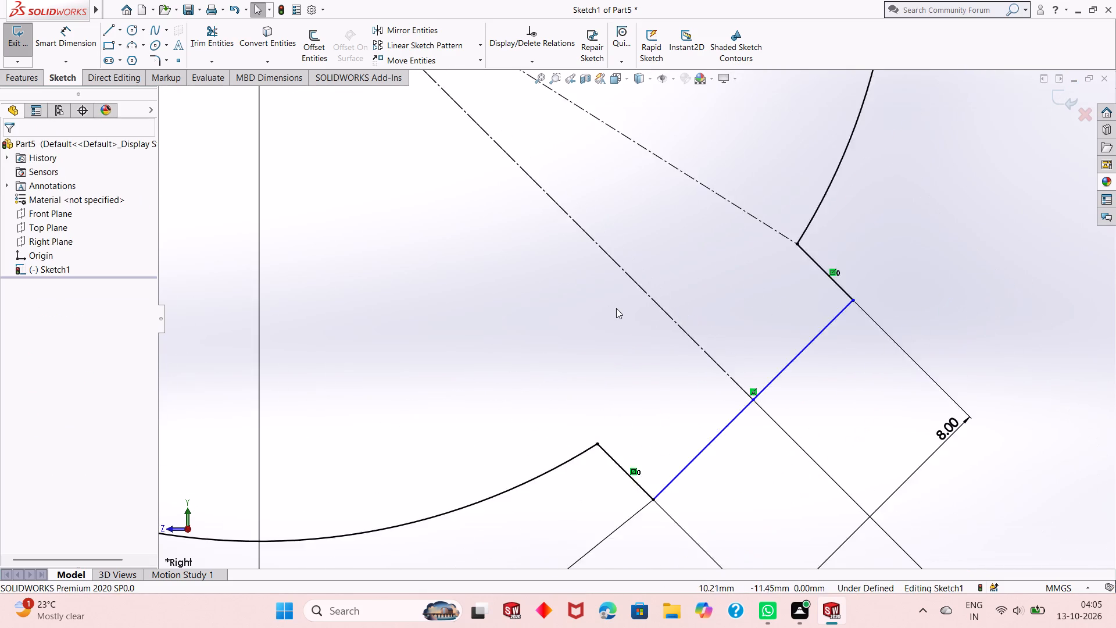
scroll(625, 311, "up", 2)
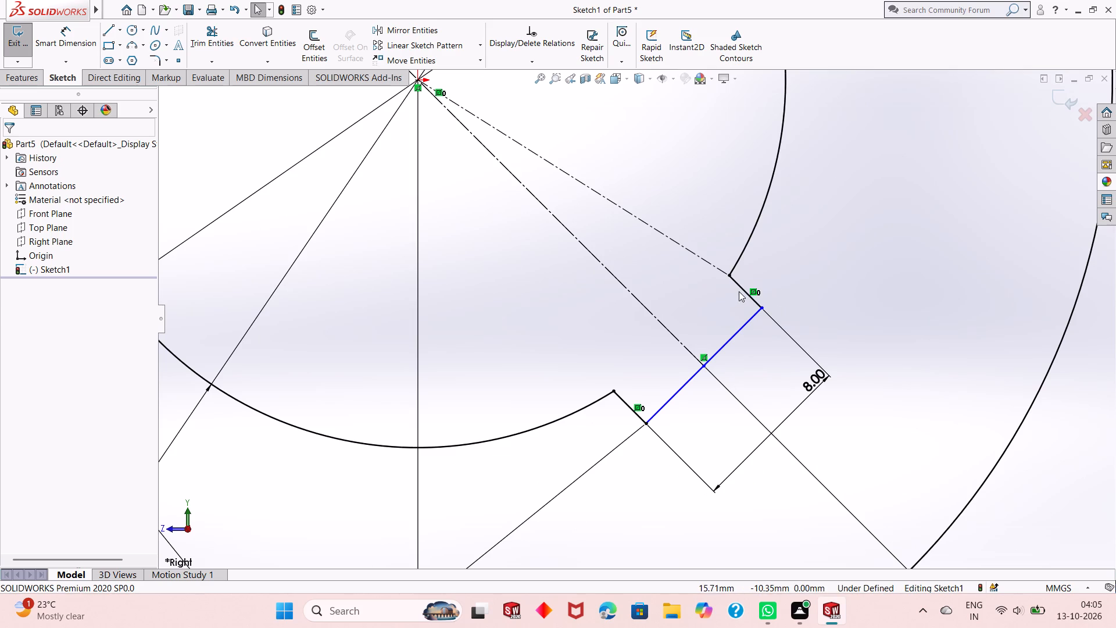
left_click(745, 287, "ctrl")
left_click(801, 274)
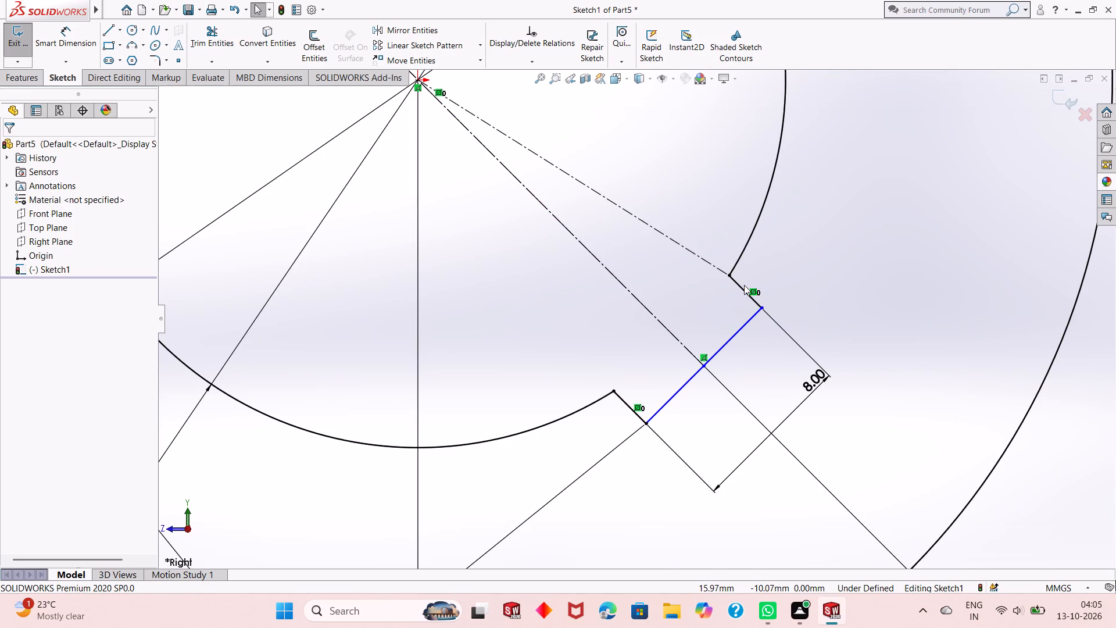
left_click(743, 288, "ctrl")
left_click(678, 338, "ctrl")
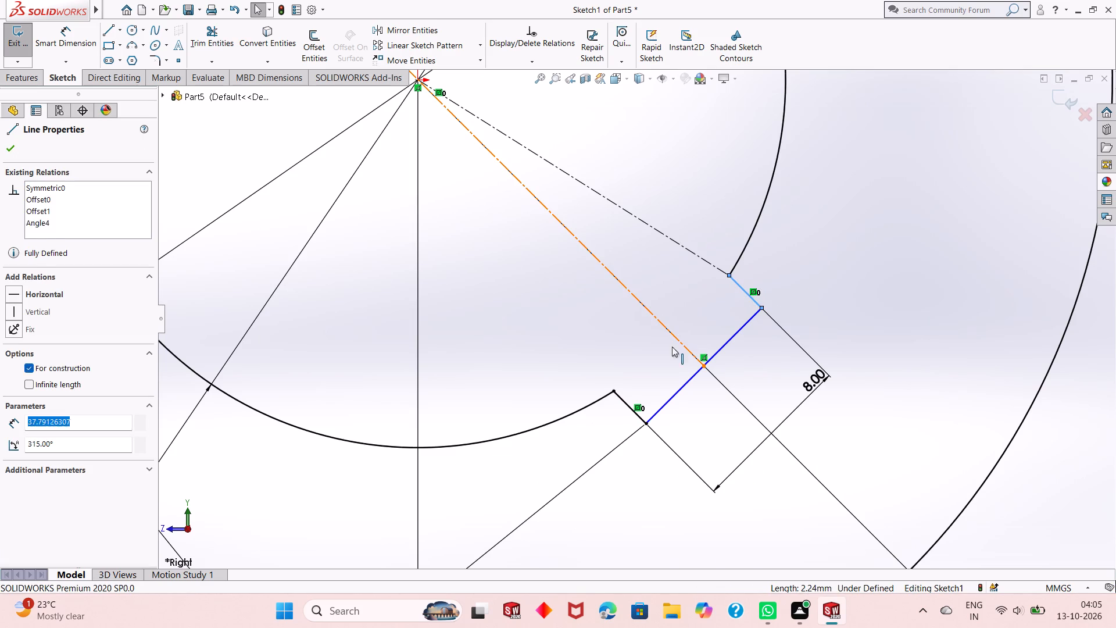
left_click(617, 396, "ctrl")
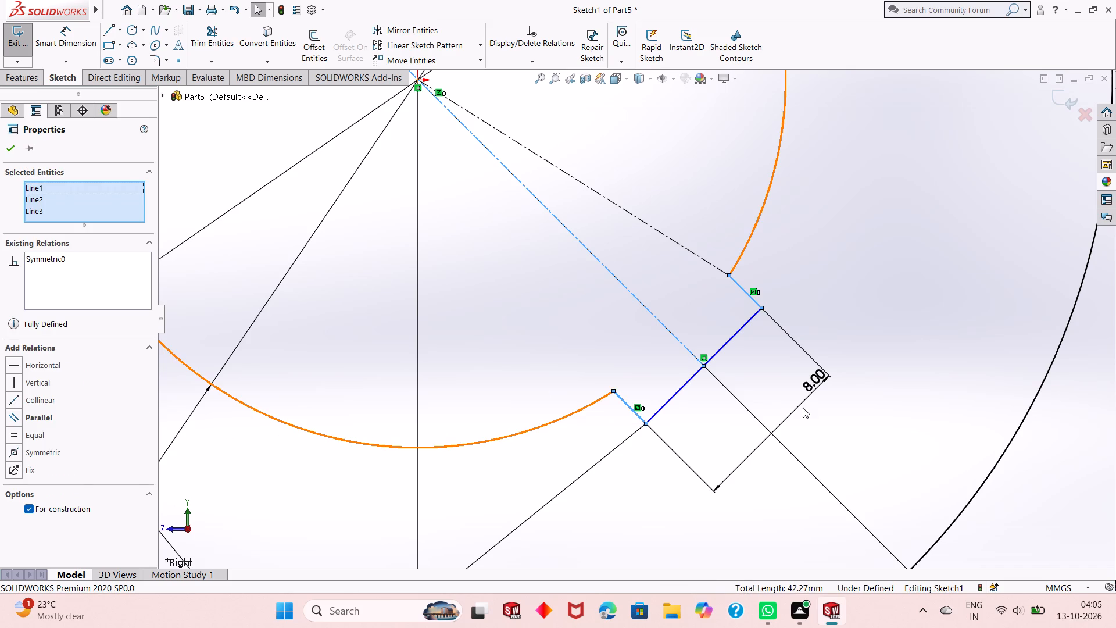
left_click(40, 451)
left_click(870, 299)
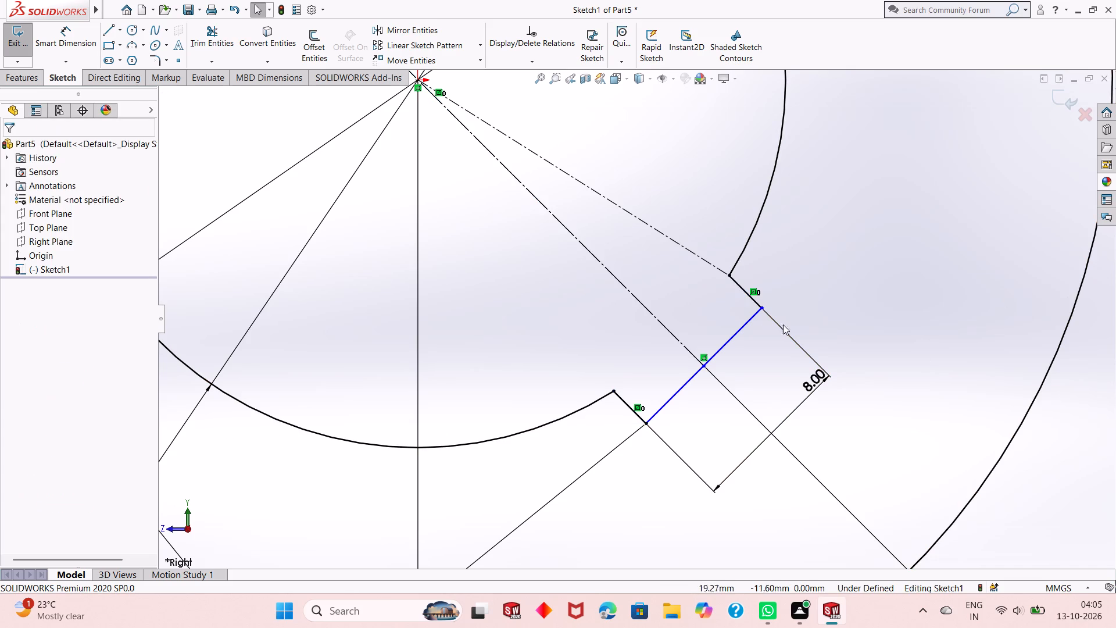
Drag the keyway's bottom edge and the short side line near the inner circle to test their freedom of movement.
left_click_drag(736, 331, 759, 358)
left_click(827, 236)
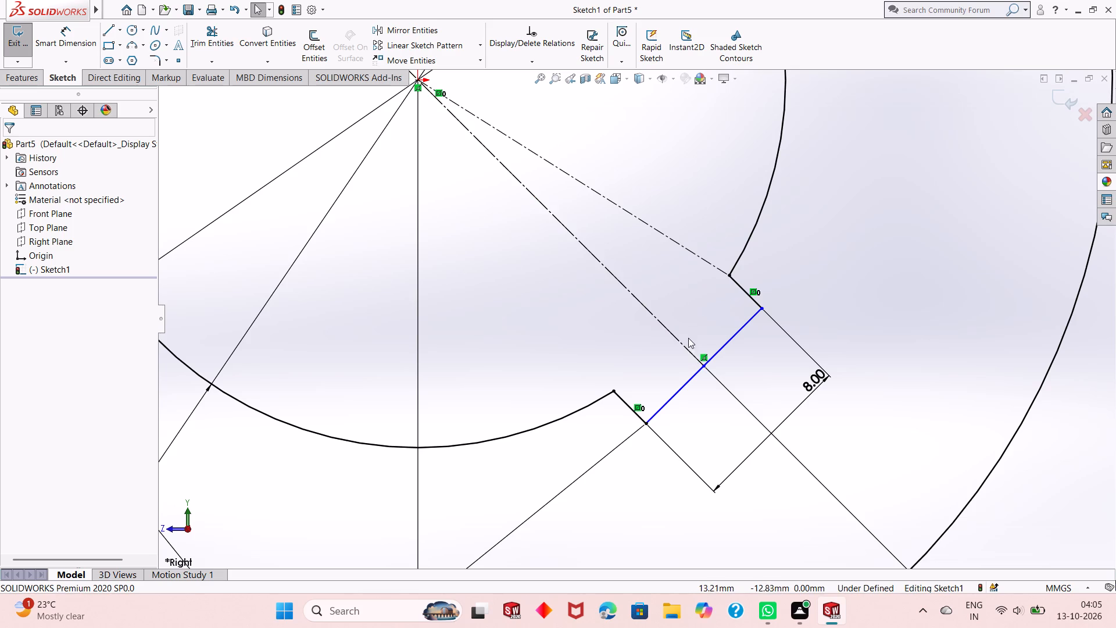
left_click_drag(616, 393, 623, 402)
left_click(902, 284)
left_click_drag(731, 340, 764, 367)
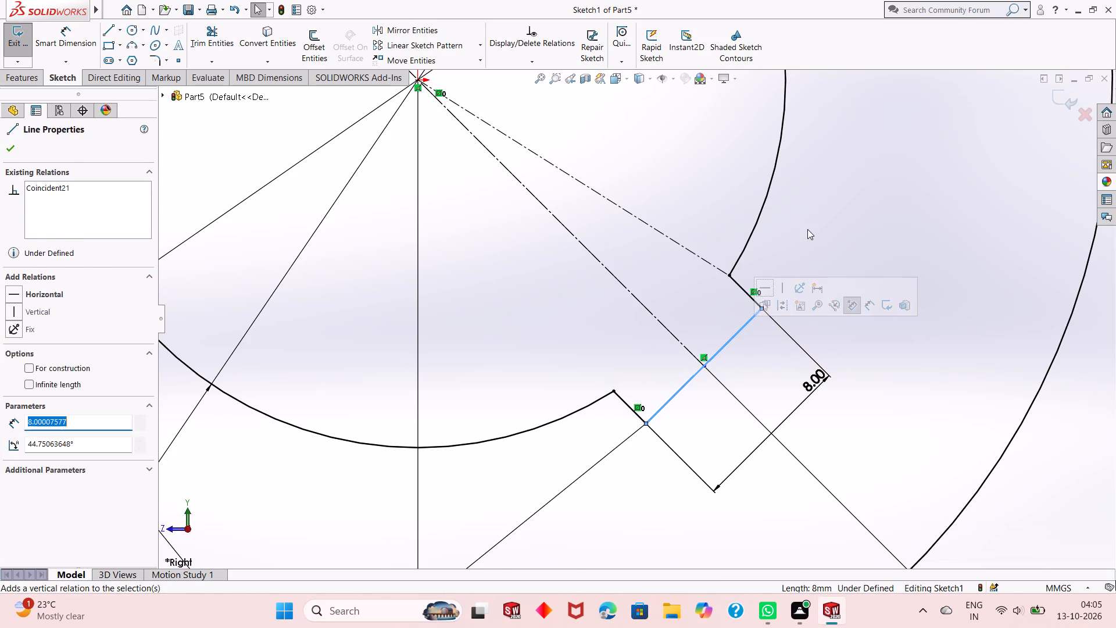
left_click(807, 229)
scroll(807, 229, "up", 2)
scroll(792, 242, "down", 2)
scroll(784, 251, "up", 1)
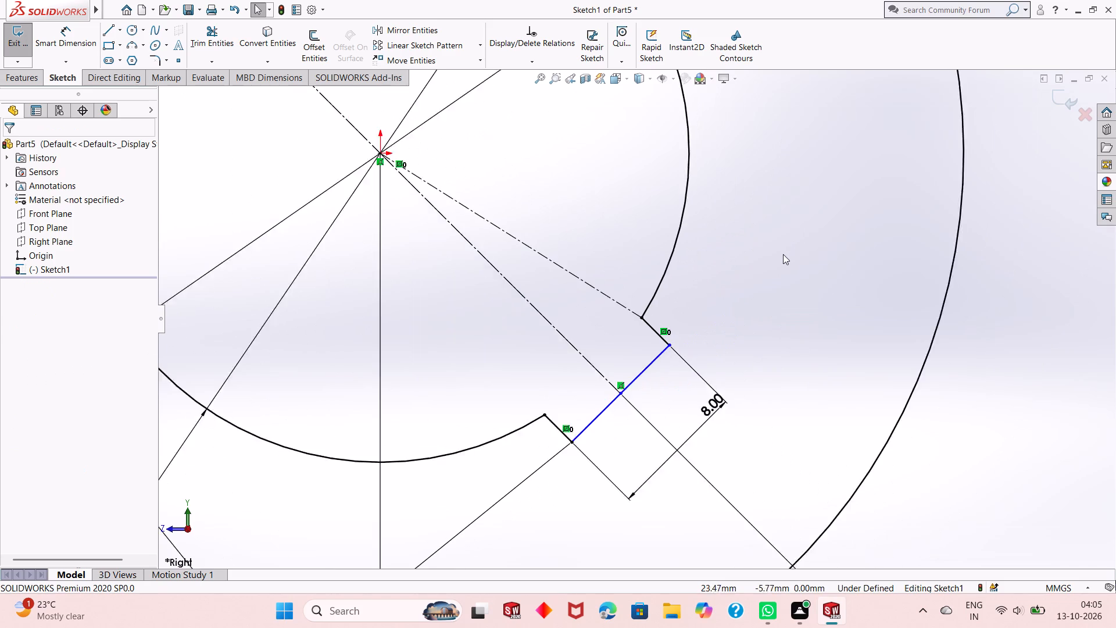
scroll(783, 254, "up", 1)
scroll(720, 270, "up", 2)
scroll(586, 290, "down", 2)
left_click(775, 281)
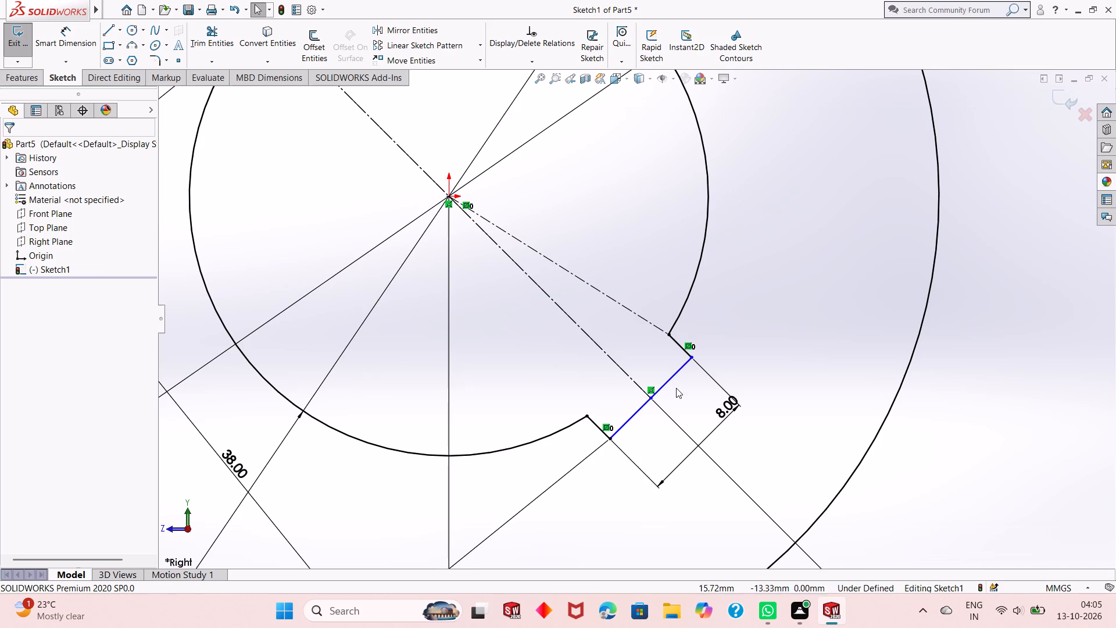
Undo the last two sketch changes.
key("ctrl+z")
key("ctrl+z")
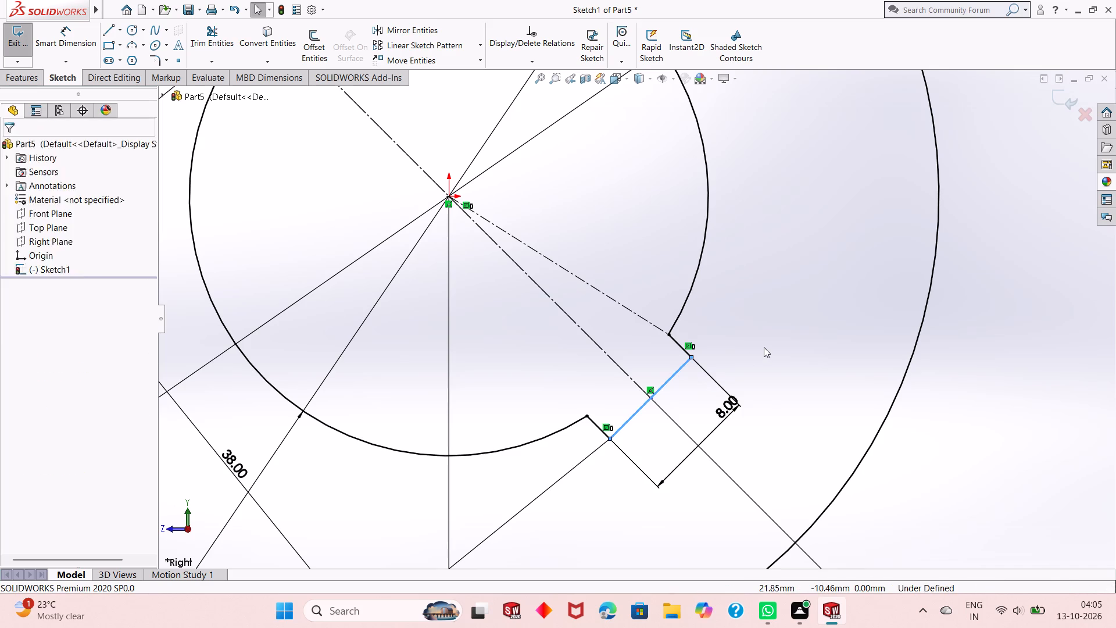
Undo the last four sketch changes, back through the Coincident relation between the diagonal construction line's lower endpoint and the keyway's bottom edge.
key("ctrl+z")
key("ctrl+z")
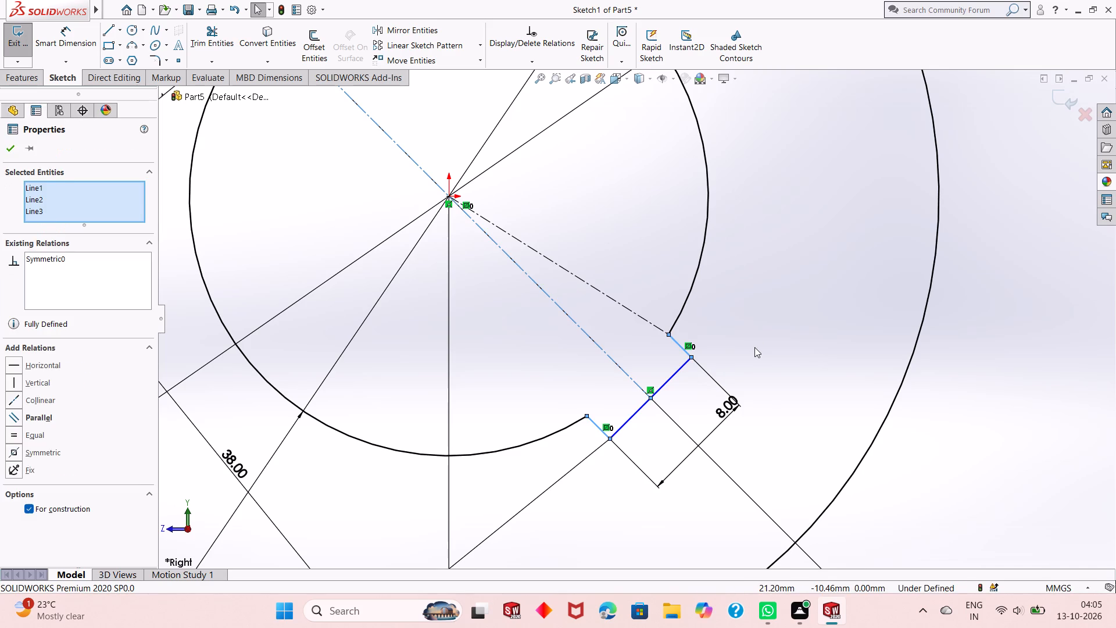
key("ctrl+z")
key("ctrl+z")
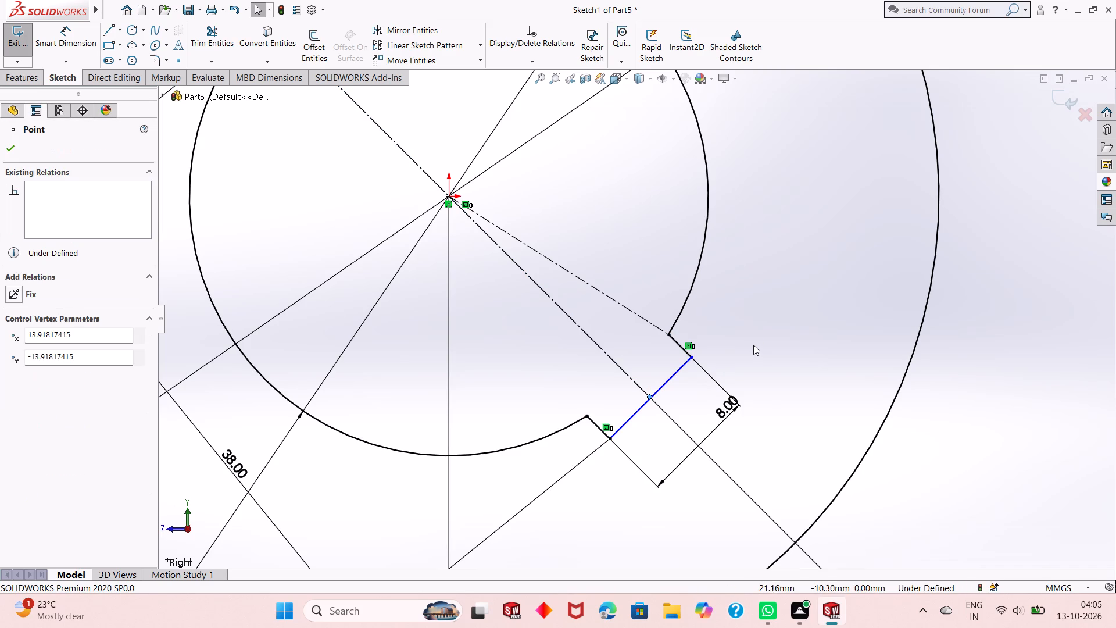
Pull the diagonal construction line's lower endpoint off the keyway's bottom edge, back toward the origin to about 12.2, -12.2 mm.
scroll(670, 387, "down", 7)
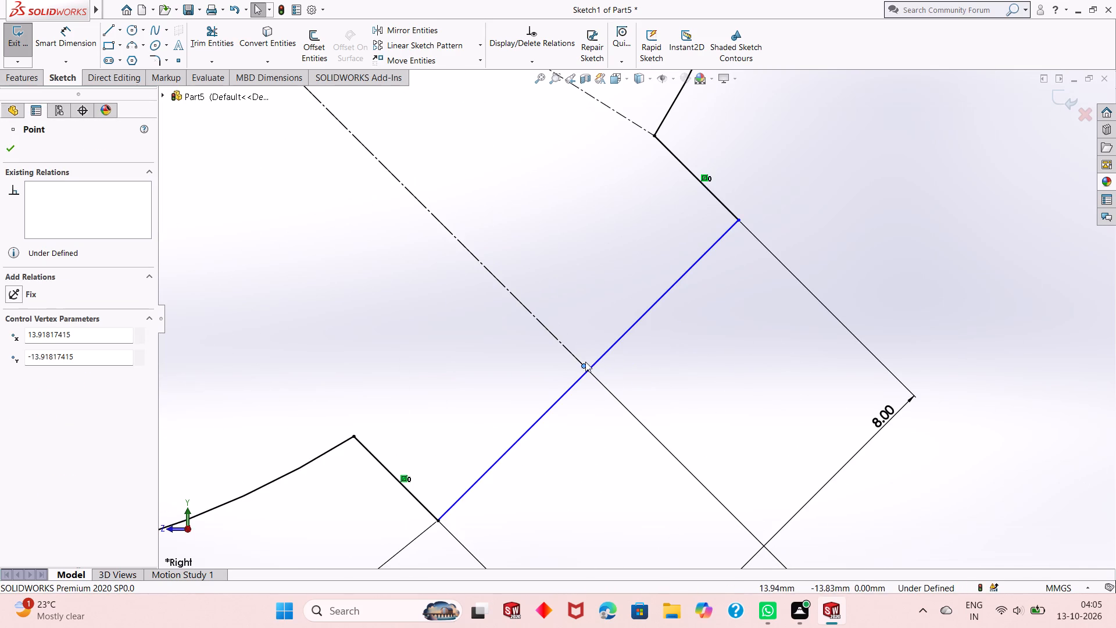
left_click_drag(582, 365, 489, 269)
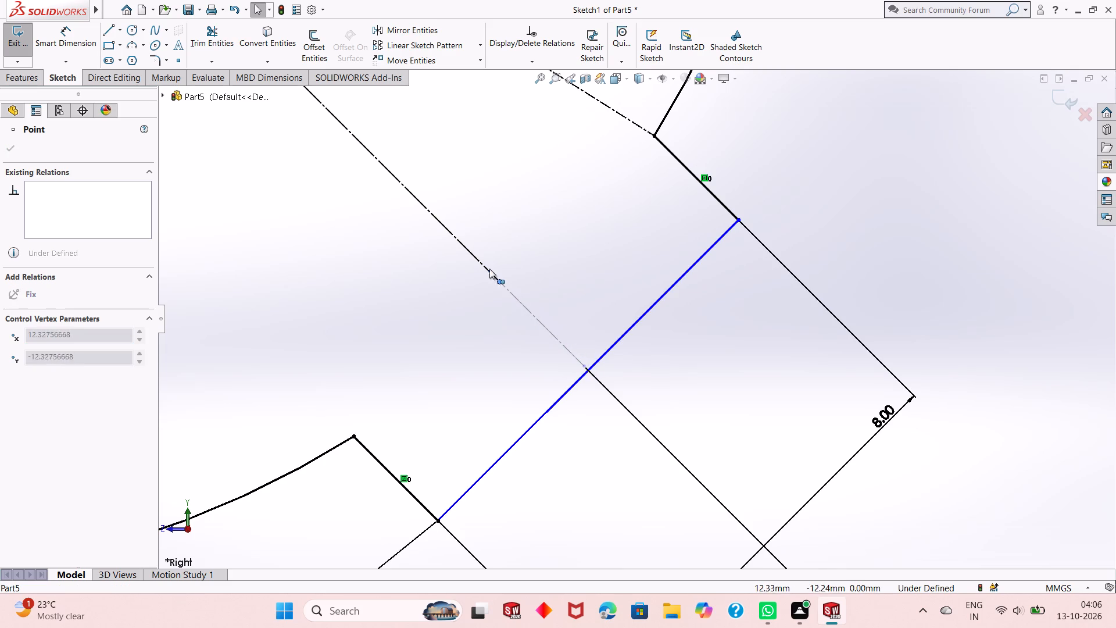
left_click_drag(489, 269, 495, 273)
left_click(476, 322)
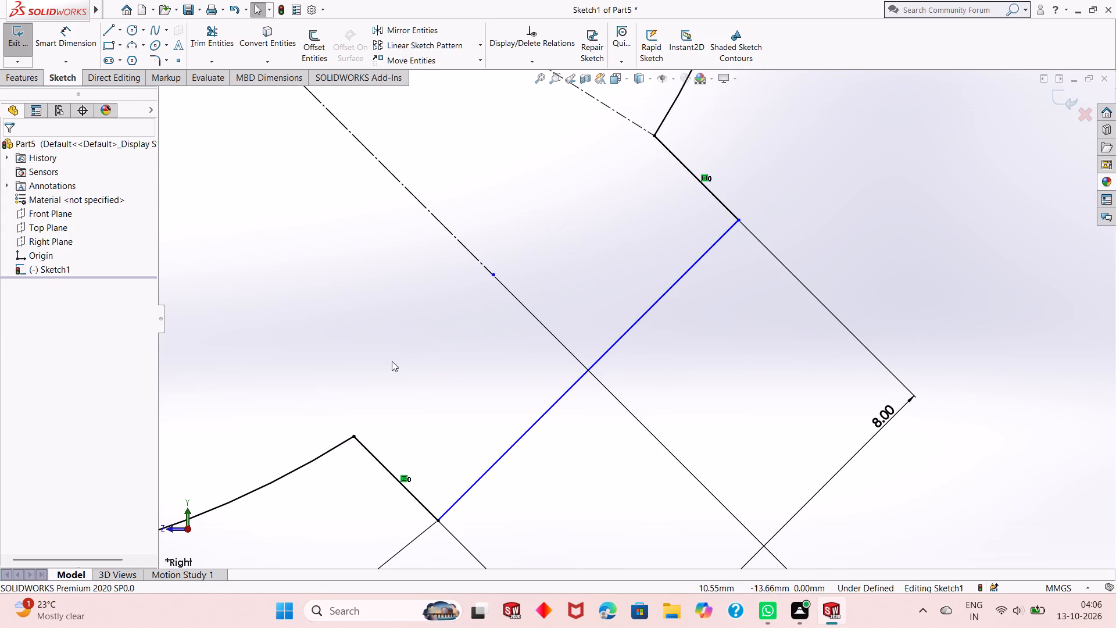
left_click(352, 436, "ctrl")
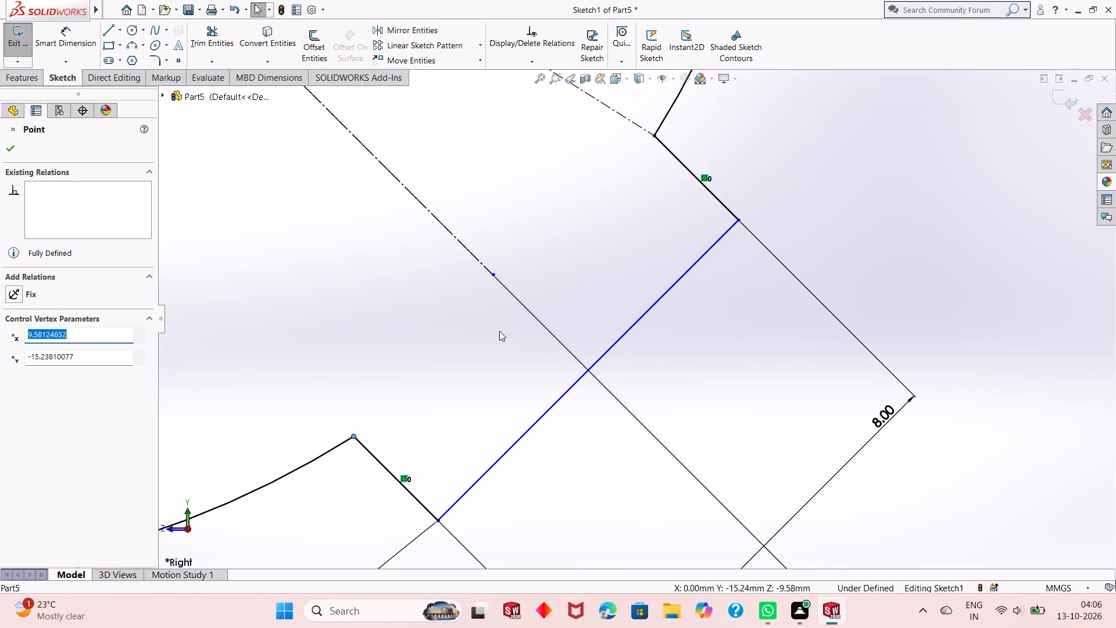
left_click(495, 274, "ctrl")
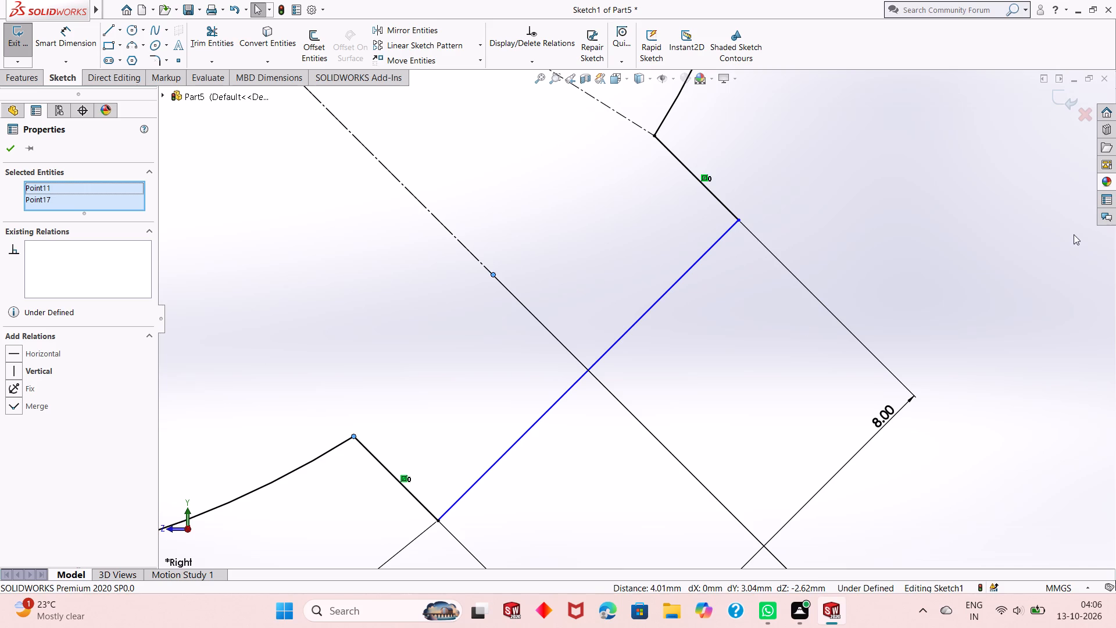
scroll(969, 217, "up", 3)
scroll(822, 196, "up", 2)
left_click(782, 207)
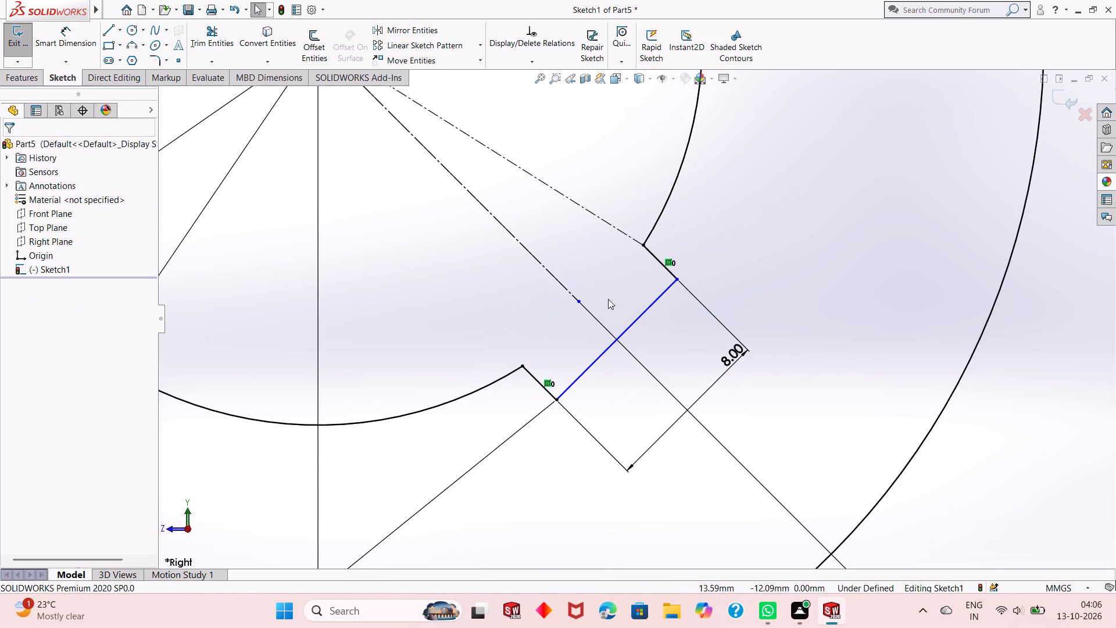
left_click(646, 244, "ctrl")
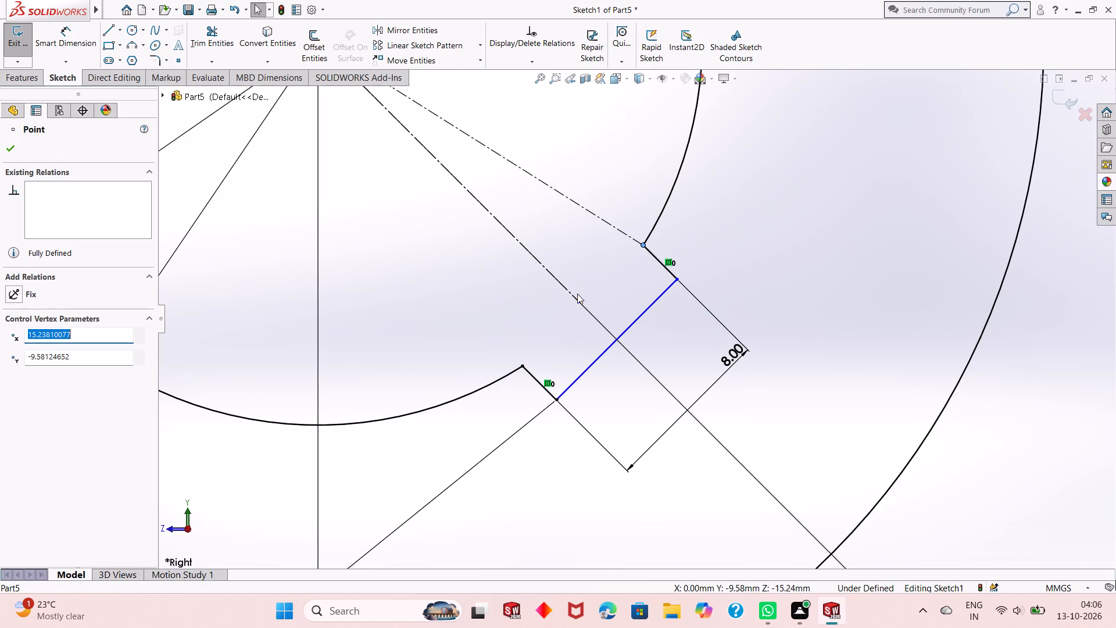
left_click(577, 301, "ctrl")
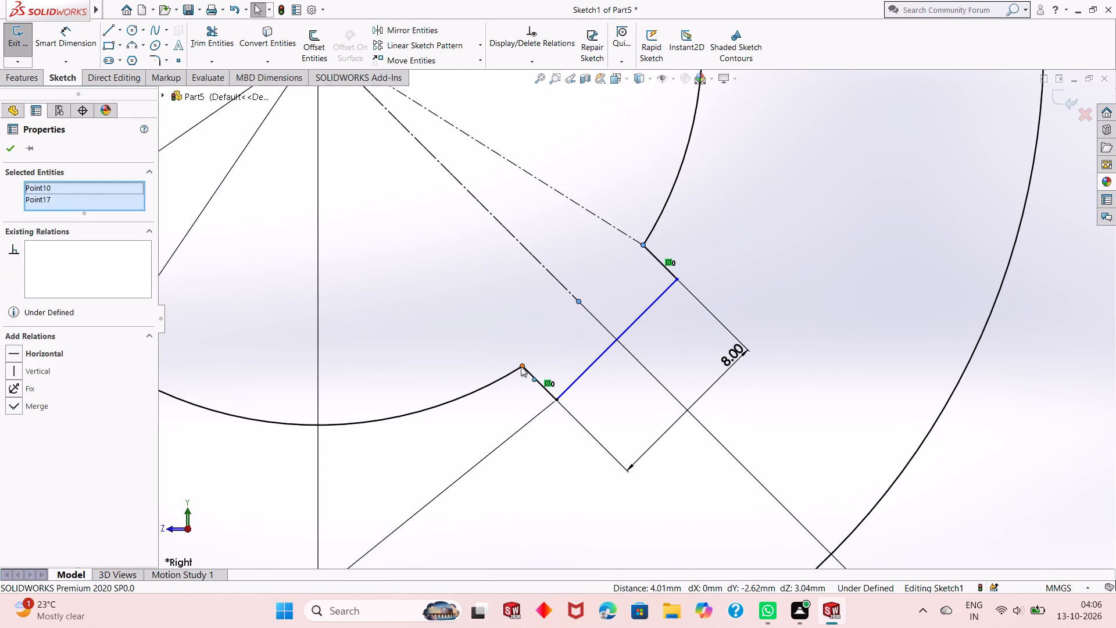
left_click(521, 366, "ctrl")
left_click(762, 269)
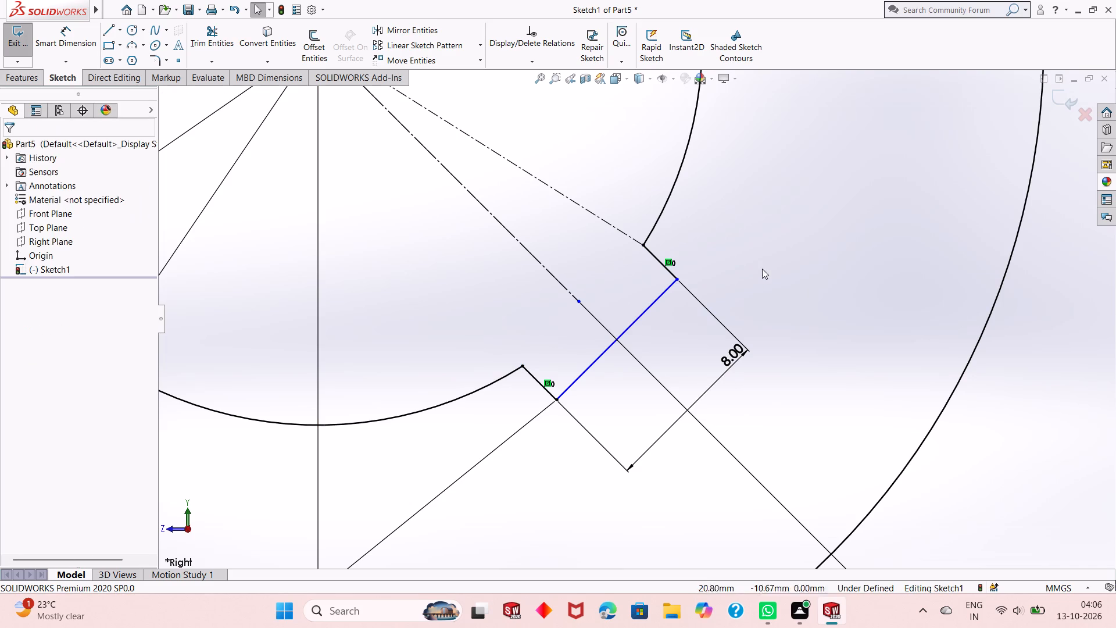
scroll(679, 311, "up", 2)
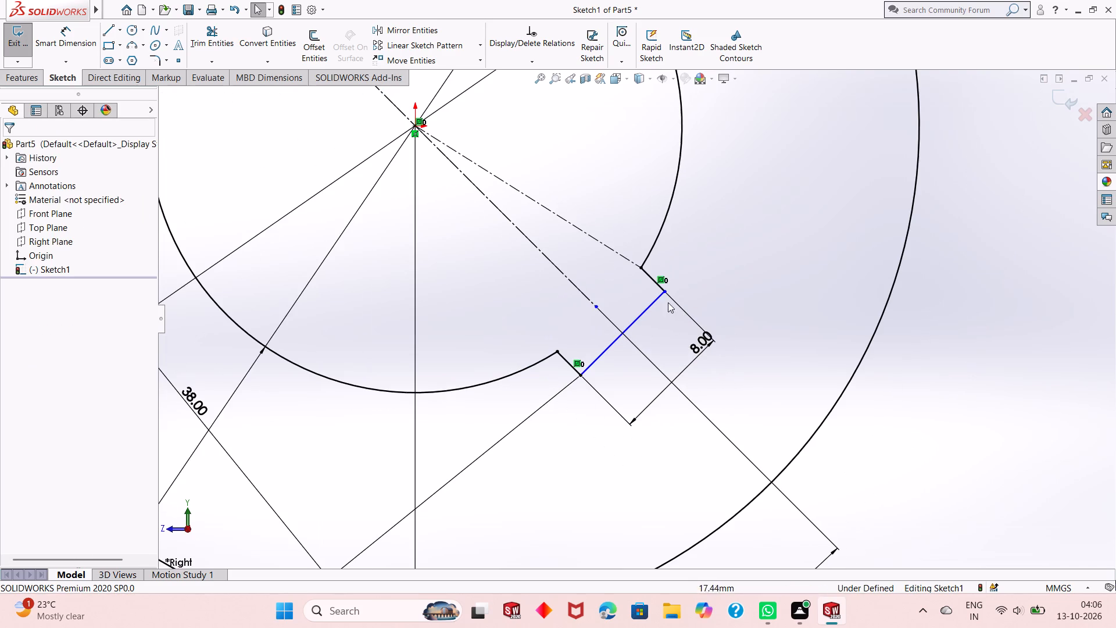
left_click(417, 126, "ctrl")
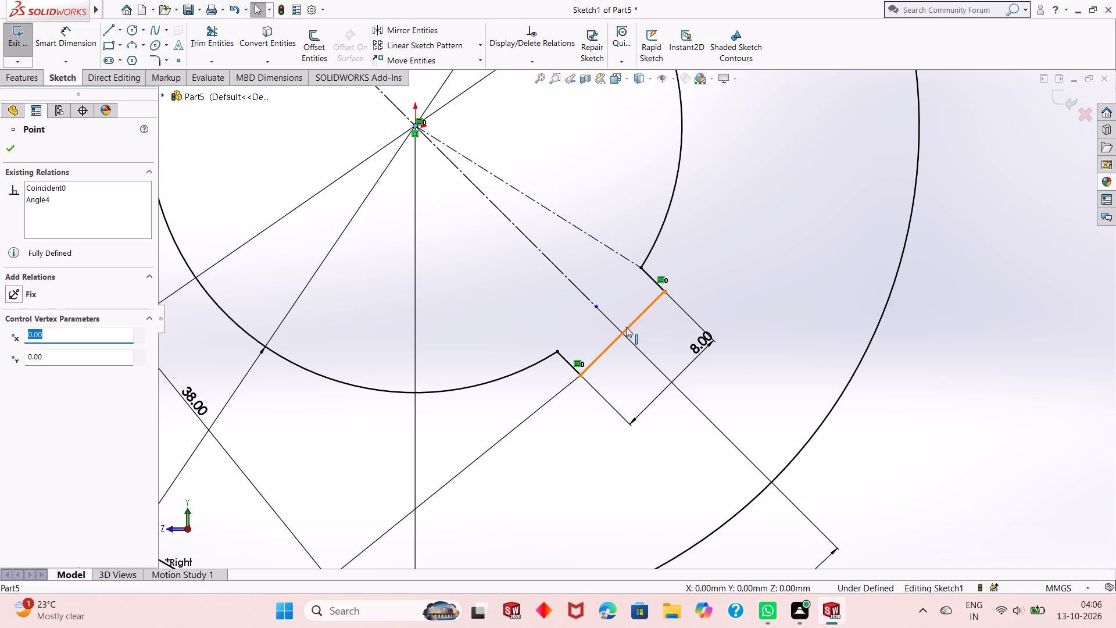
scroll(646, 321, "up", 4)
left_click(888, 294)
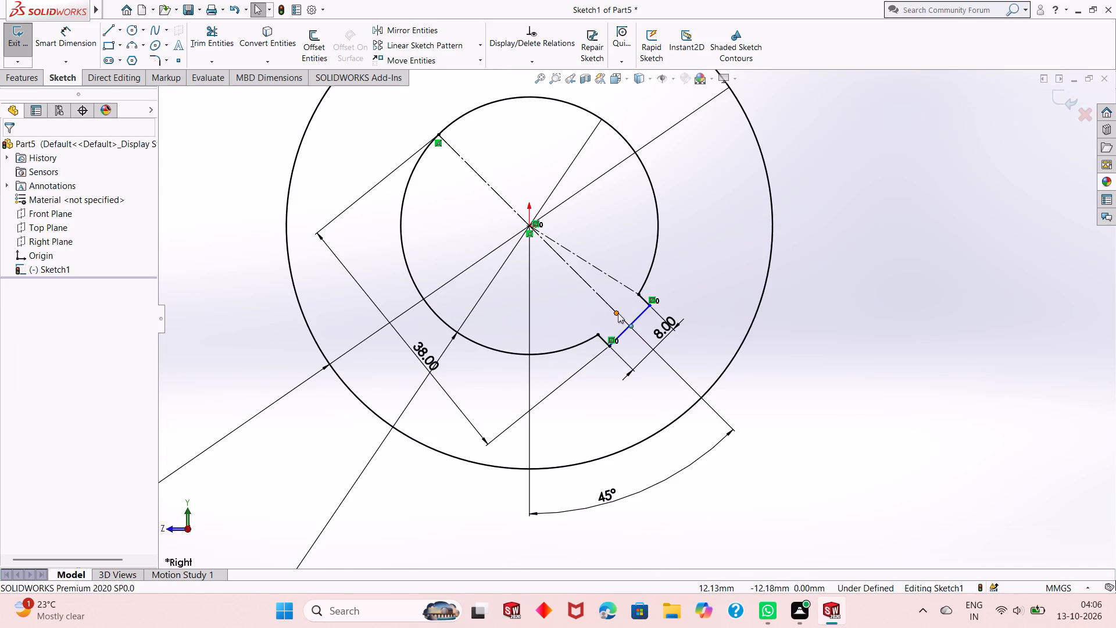
Drag the keyway's bottom edge to test its freedom of movement.
scroll(618, 313, "down", 4)
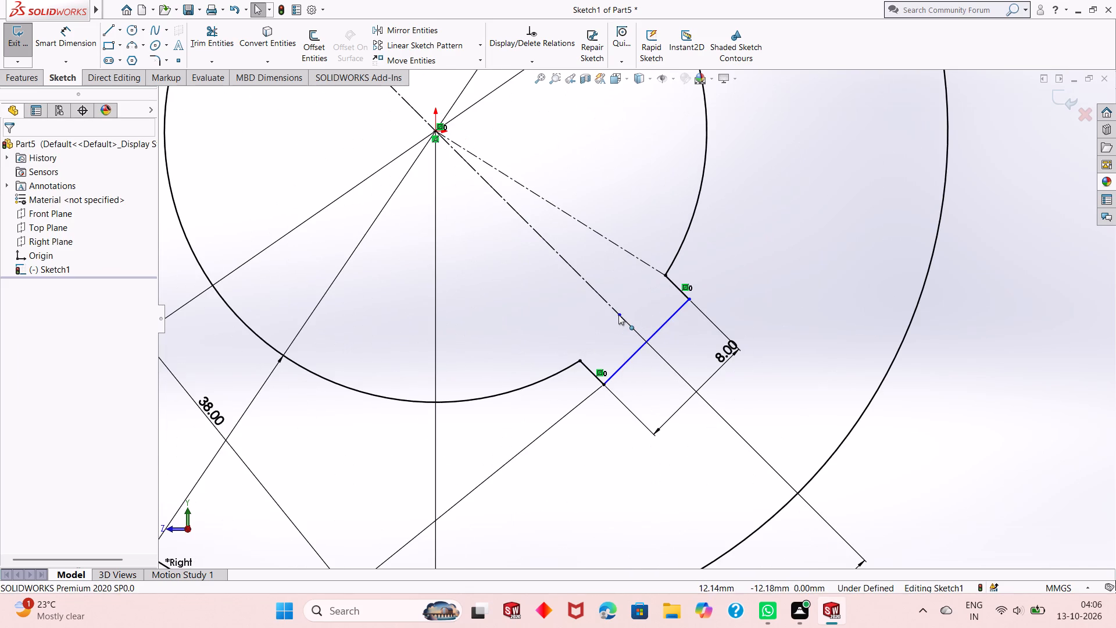
scroll(636, 312, "up", 2)
left_click_drag(660, 319, 675, 337)
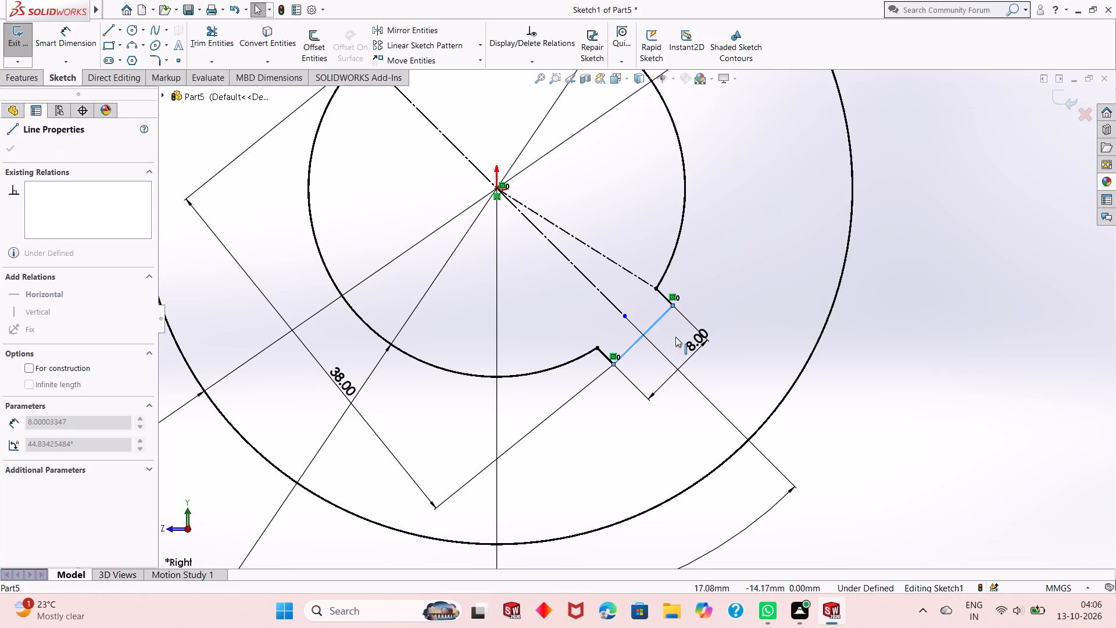
left_click_drag(675, 337, 678, 340)
left_click(897, 388)
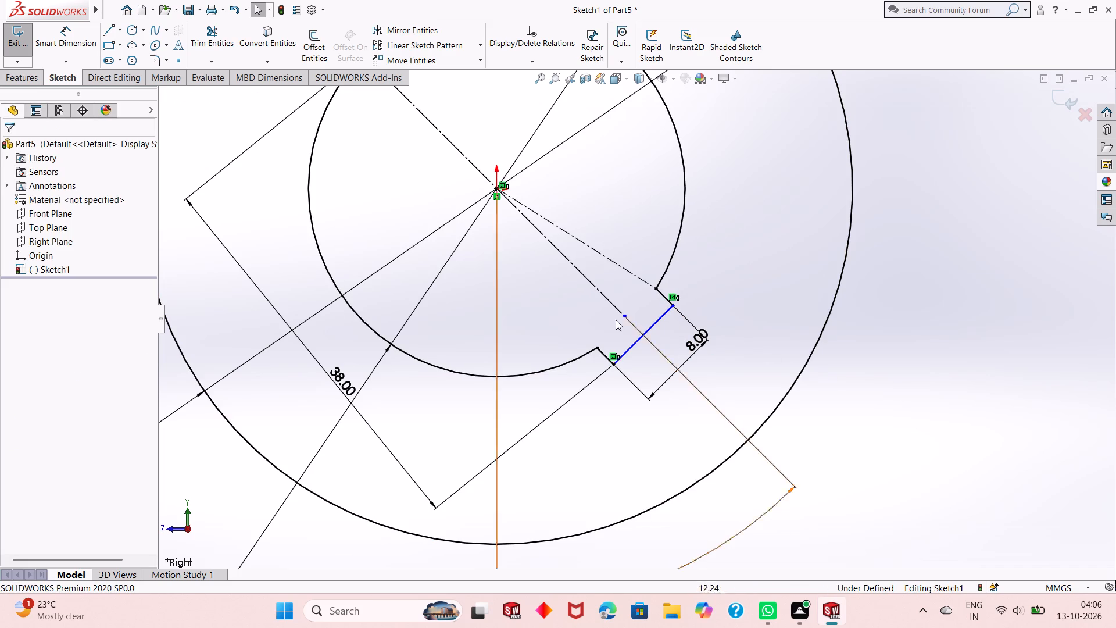
Snap the diagonal construction line's lower endpoint onto the midpoint of the keyway's bottom edge with a Midpoint relation.
left_click_drag(626, 314, 620, 322)
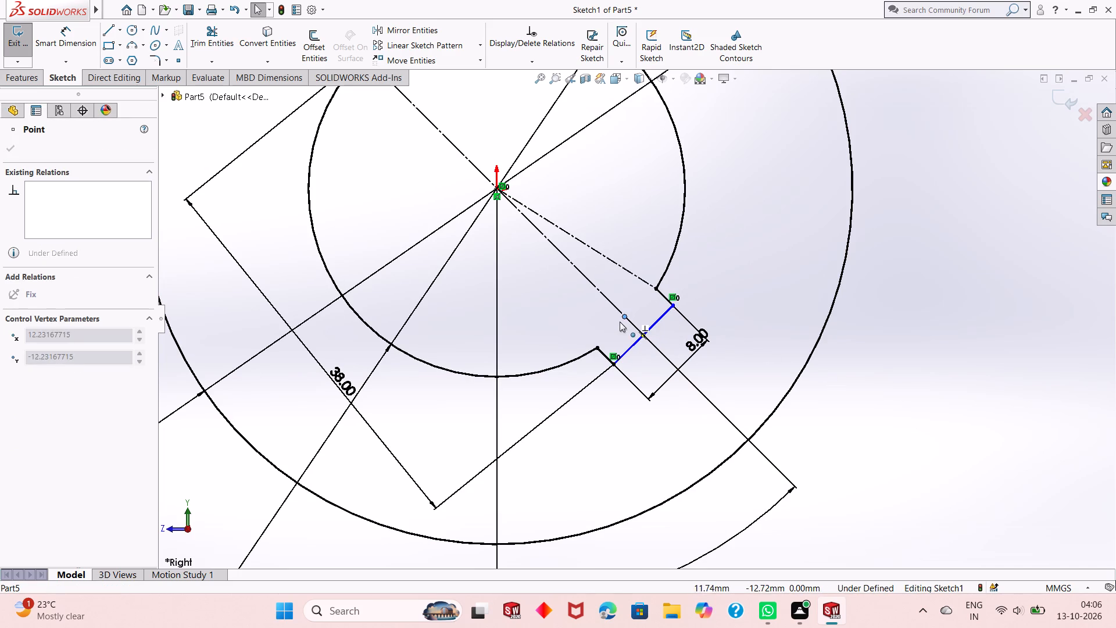
left_click_drag(620, 322, 634, 341)
left_click(903, 384)
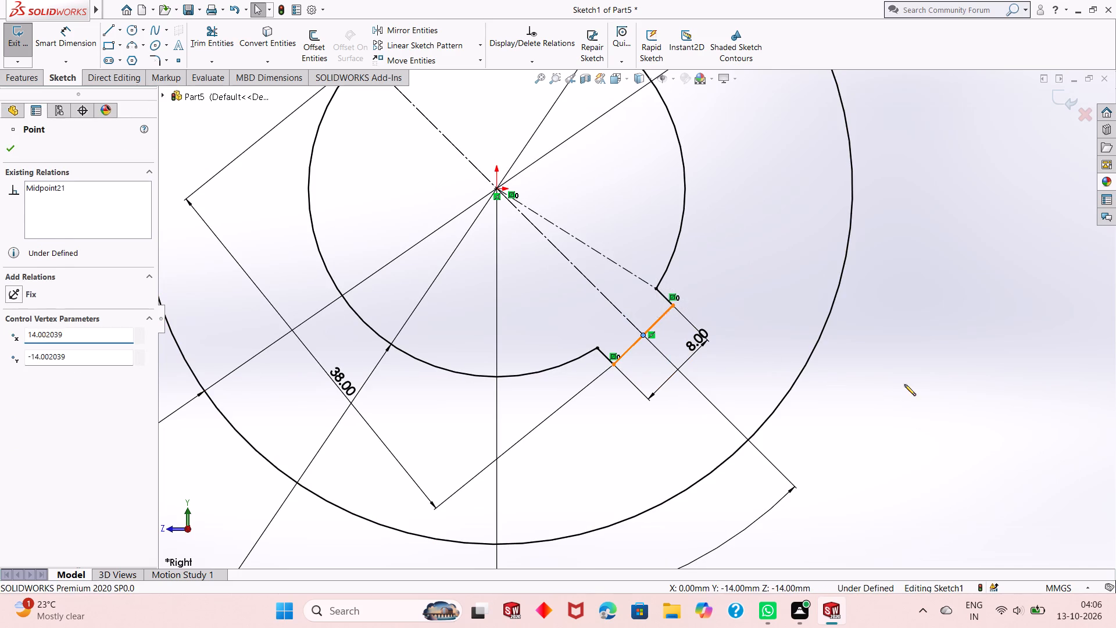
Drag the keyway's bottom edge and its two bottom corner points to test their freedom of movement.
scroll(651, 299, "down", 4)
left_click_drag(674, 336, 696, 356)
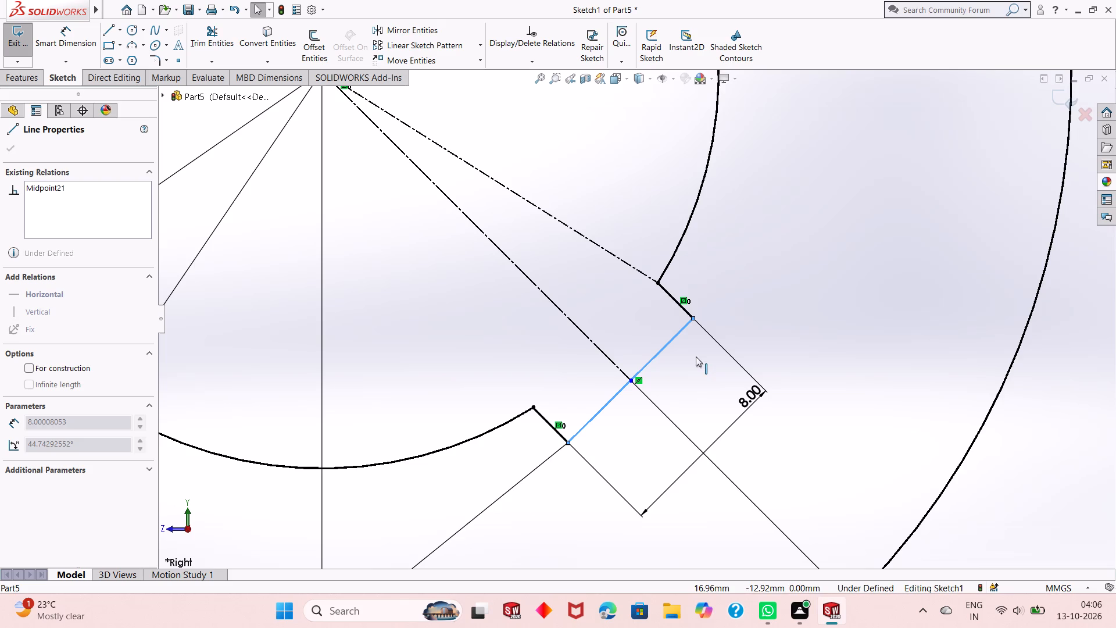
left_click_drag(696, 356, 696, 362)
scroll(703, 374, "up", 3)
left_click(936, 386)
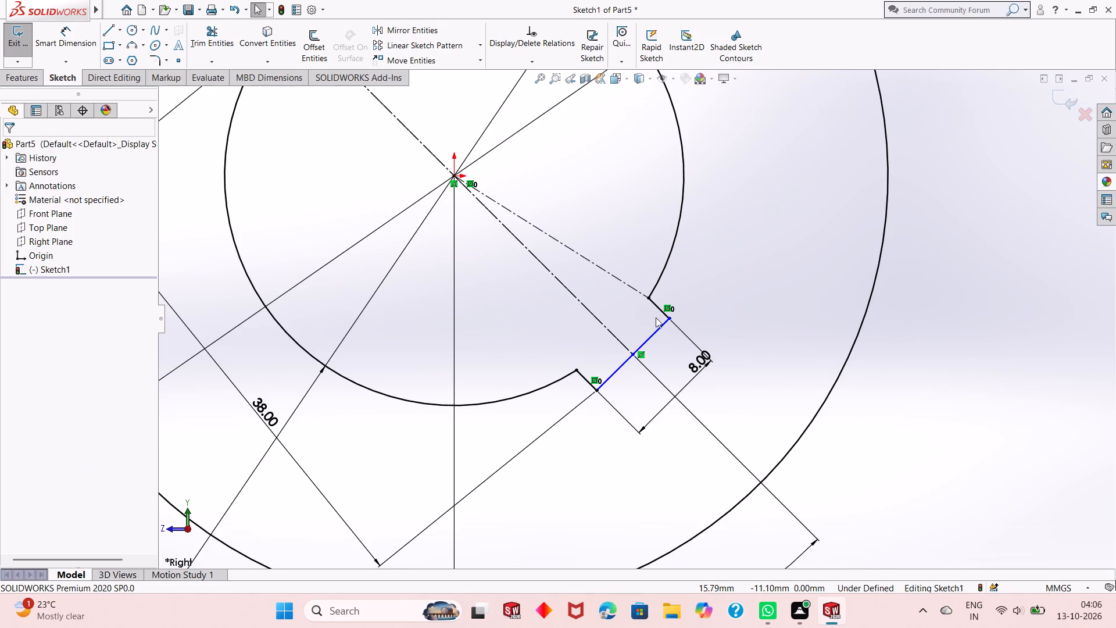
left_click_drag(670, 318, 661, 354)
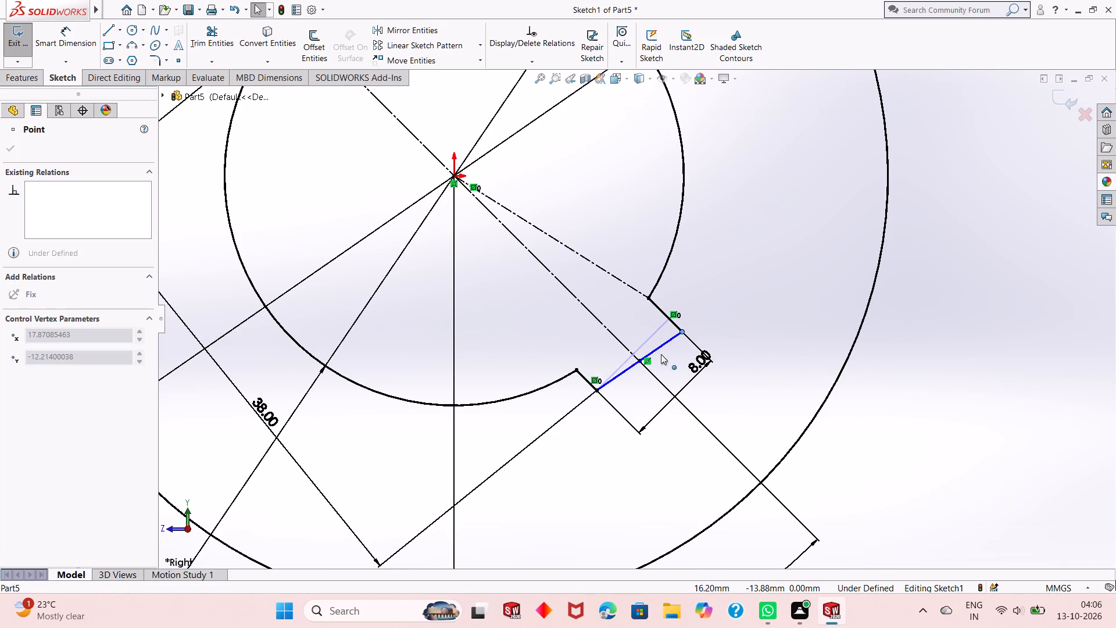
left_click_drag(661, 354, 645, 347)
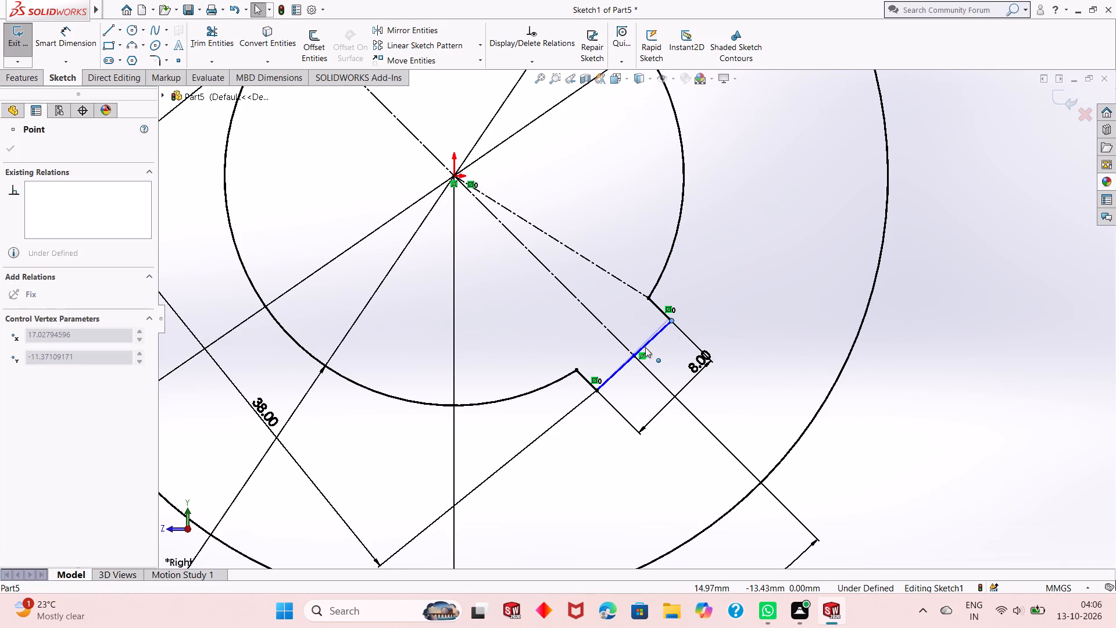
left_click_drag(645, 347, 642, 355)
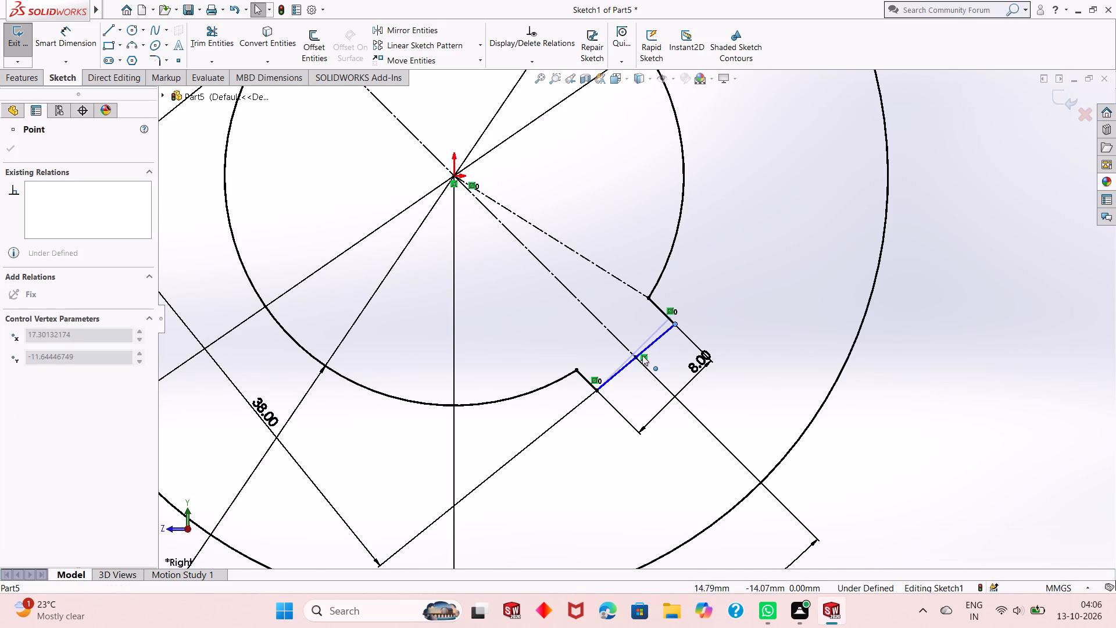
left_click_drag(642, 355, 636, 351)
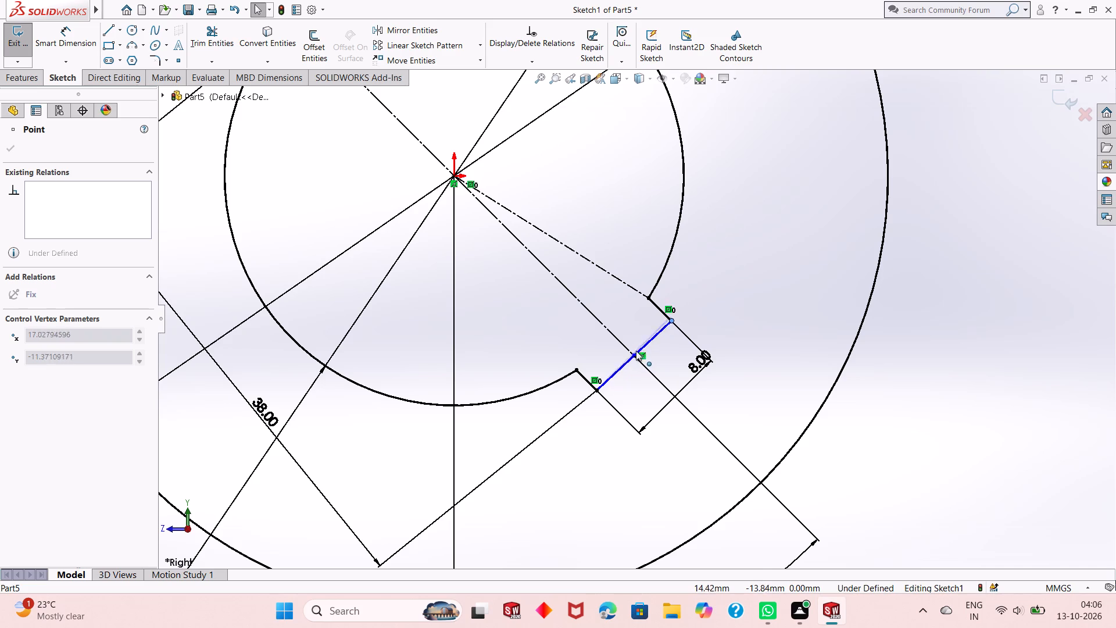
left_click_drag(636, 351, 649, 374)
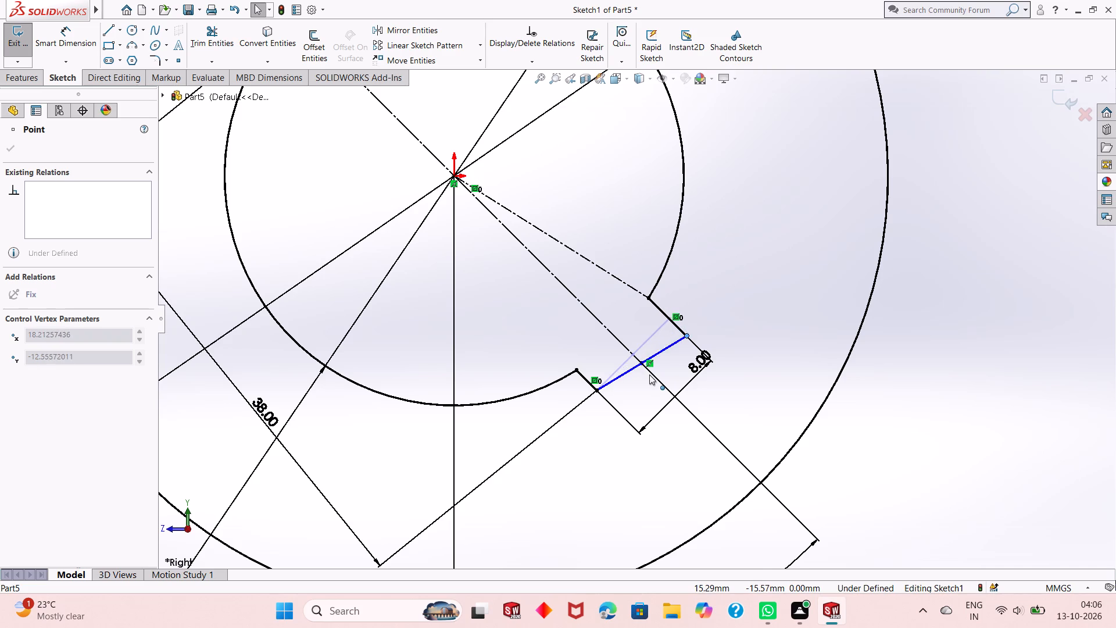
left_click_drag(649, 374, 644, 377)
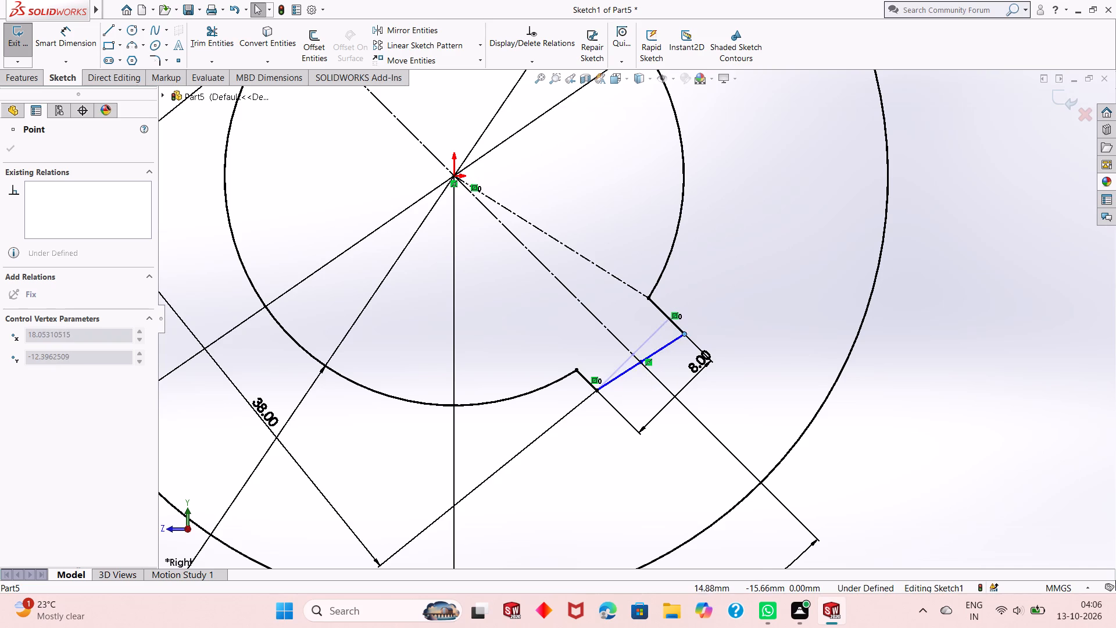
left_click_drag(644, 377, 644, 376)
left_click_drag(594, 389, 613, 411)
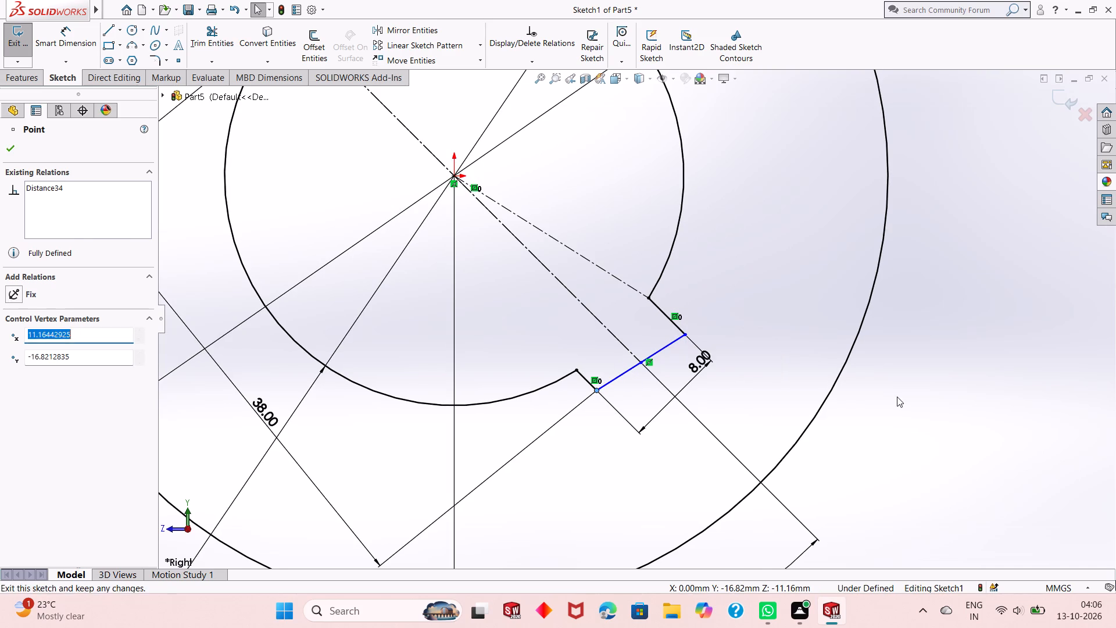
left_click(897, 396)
Add an Equal relation between the keyway's two short side lines.
left_click(663, 311, "shift")
left_click(584, 379, "shift")
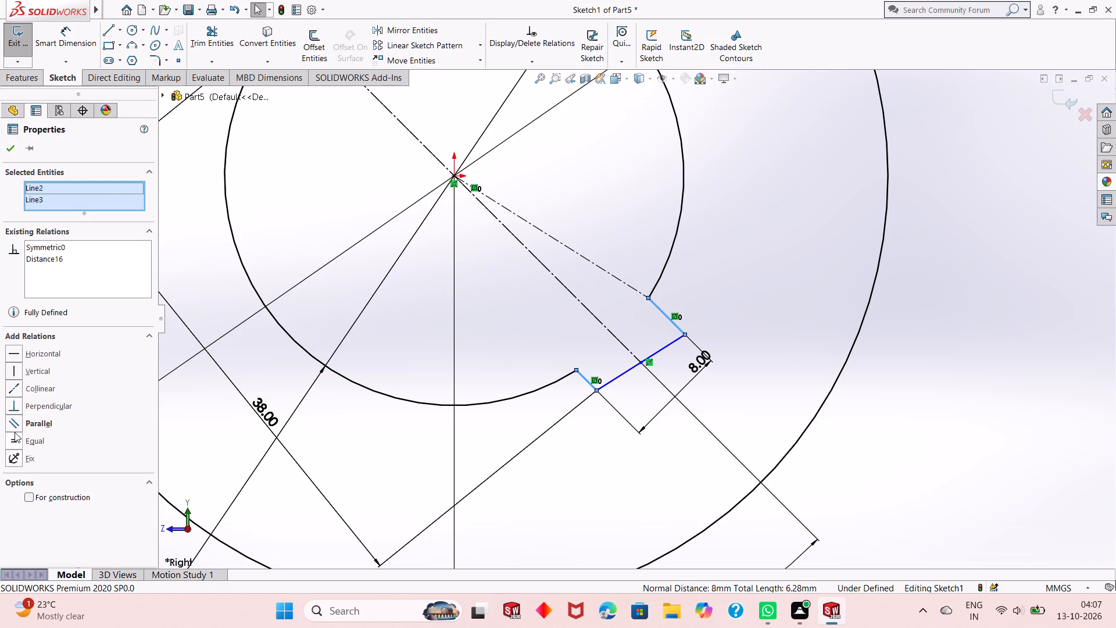
left_click(20, 437)
left_click(982, 399)
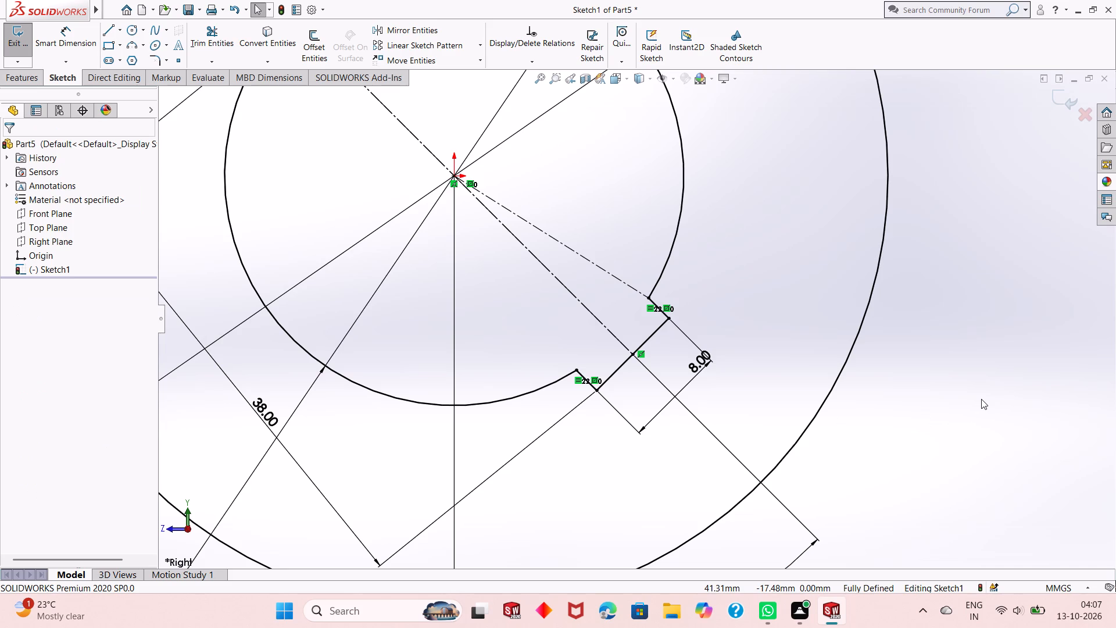
Delete the extra construction line running from the origin to the keyway's upper corner on the inner circle.
scroll(546, 406, "up", 2)
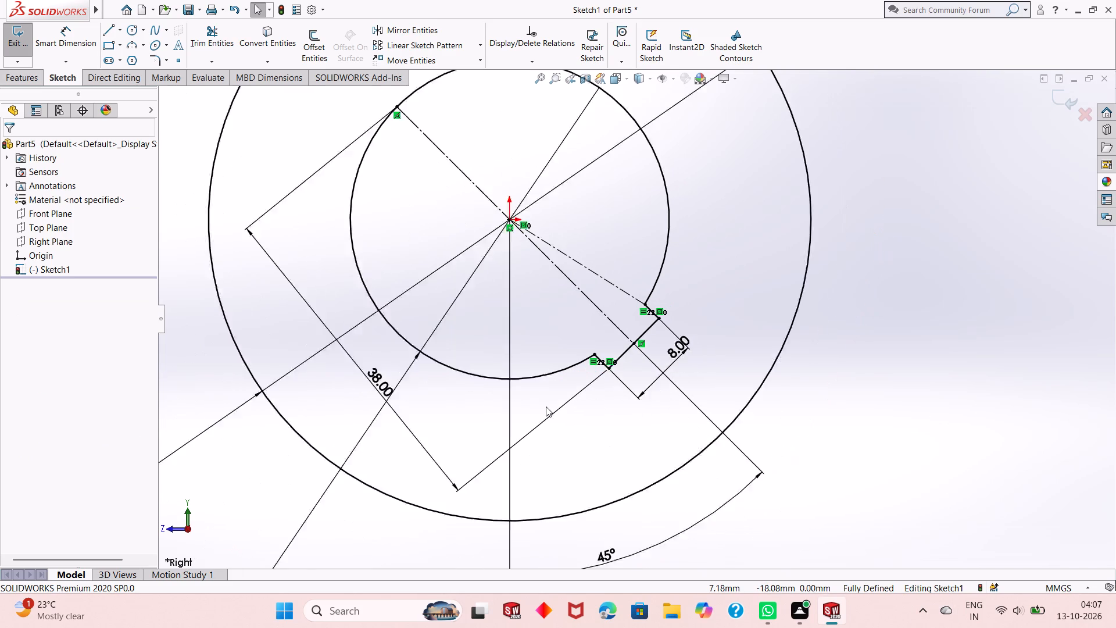
scroll(546, 406, "up", 1)
scroll(553, 265, "down", 4)
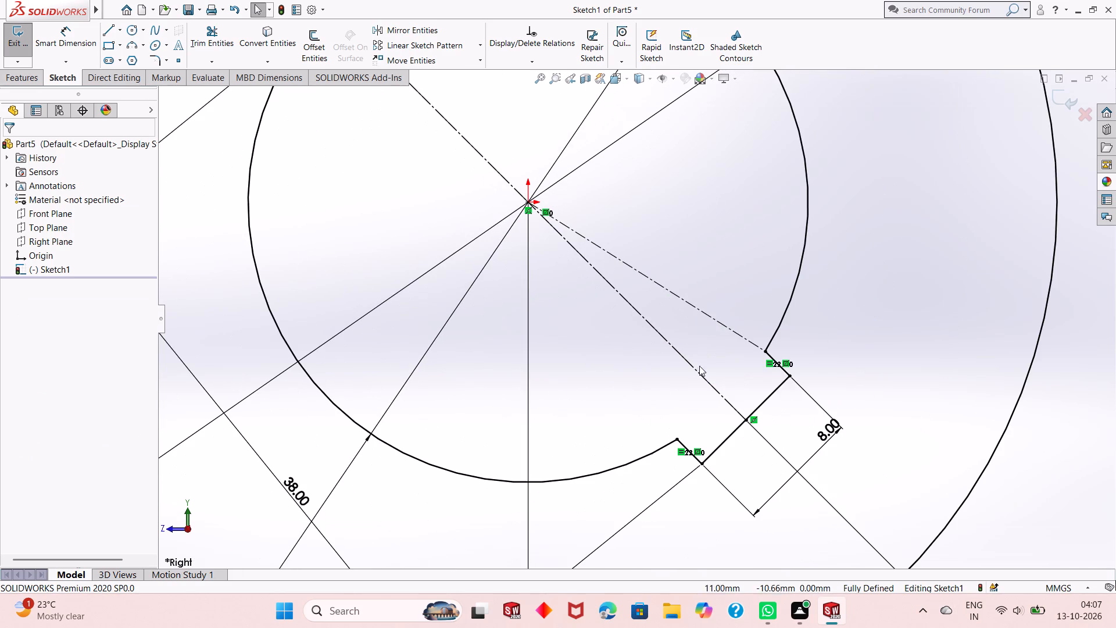
left_click(692, 307)
right_click(700, 241)
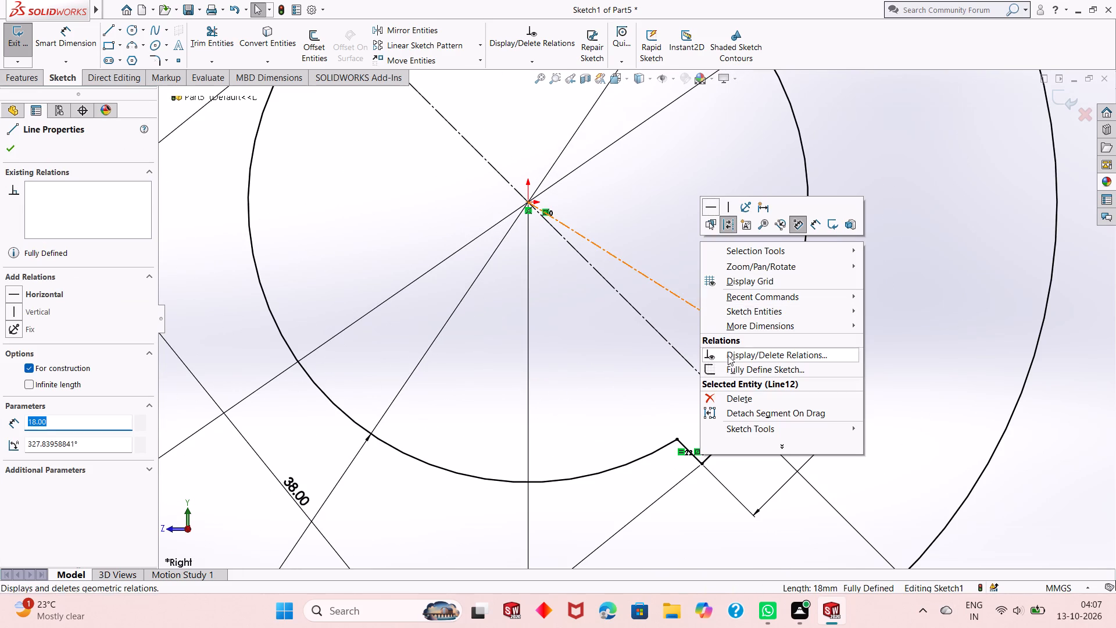
left_click(731, 398)
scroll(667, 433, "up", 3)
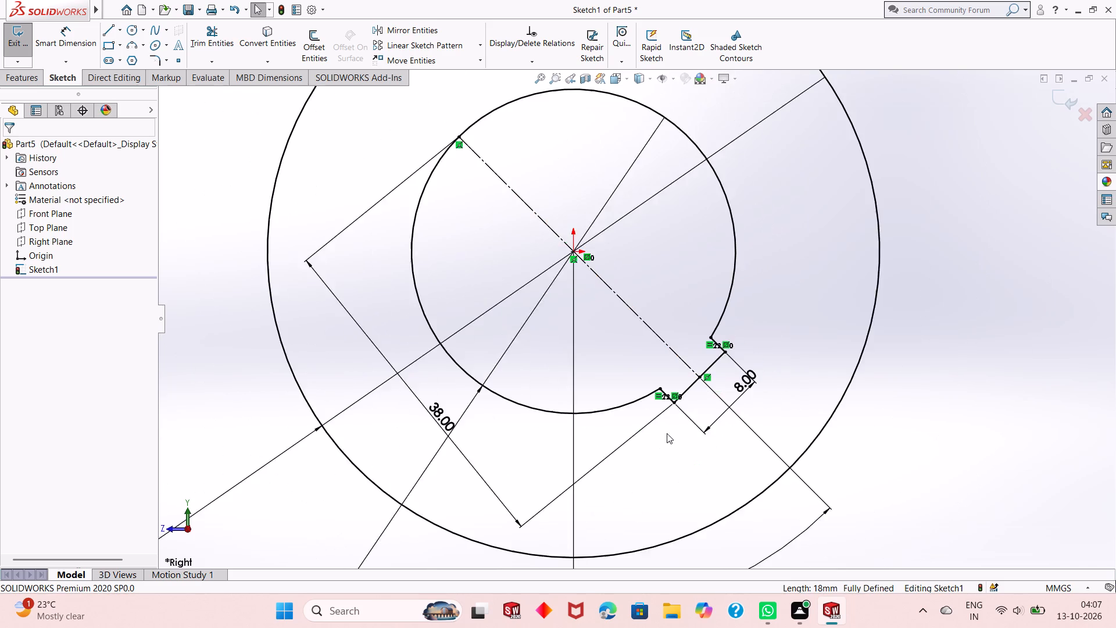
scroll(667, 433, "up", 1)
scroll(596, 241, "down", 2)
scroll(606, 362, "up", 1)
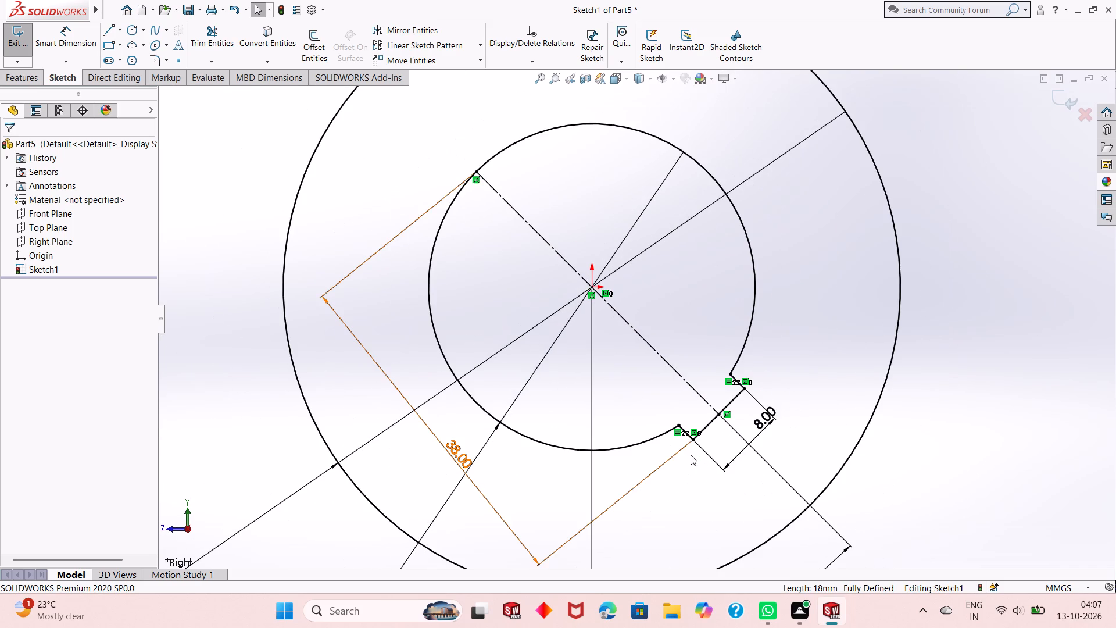
Examine the keyway's bottom edge, corners and relations where the diagonal construction line meets it.
scroll(645, 373, "up", 1)
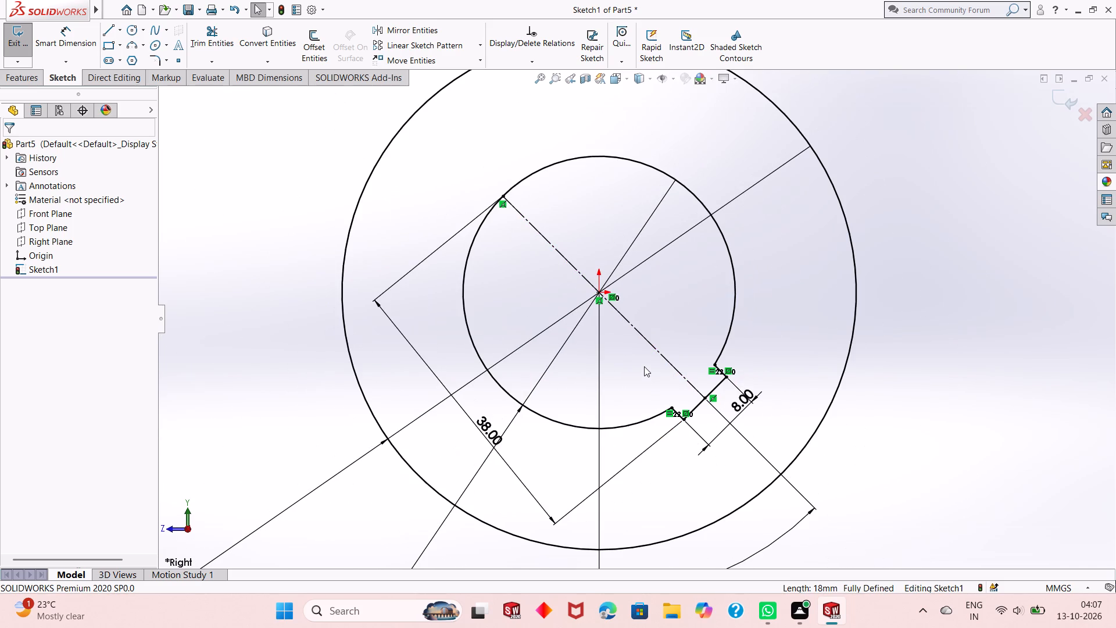
scroll(700, 394, "down", 2)
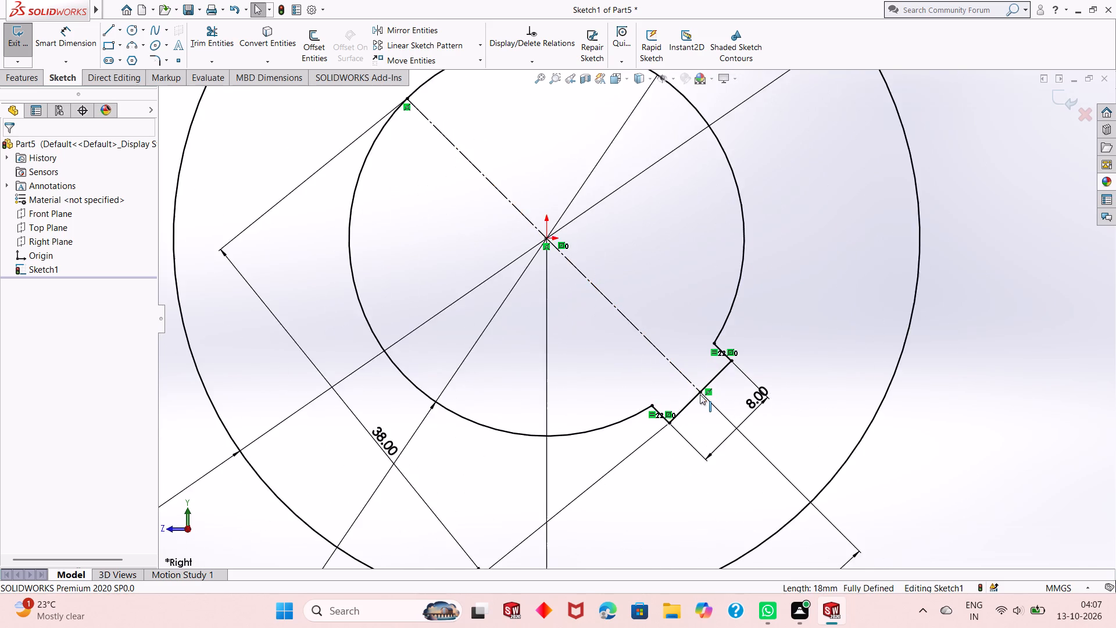
scroll(700, 394, "down", 6)
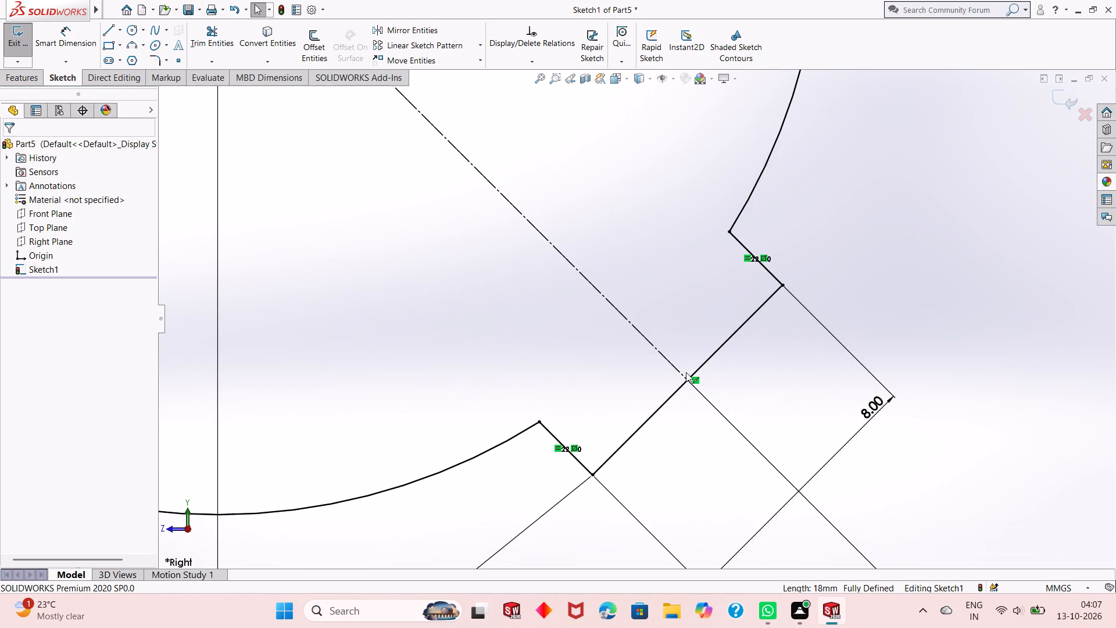
scroll(686, 372, "down", 3)
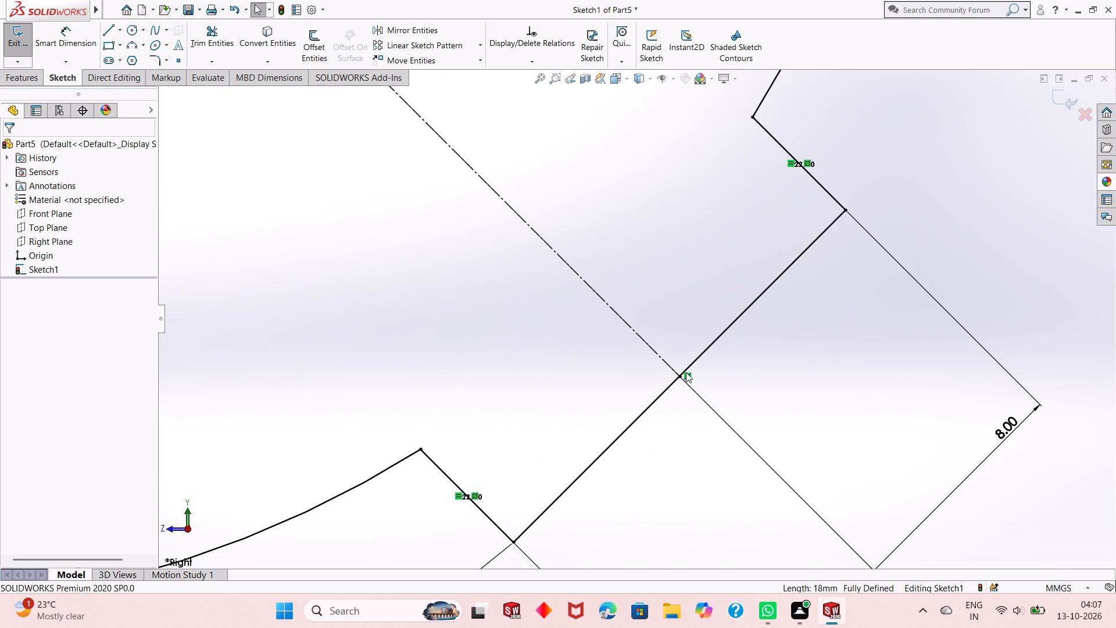
scroll(686, 372, "up", 13)
scroll(546, 223, "down", 3)
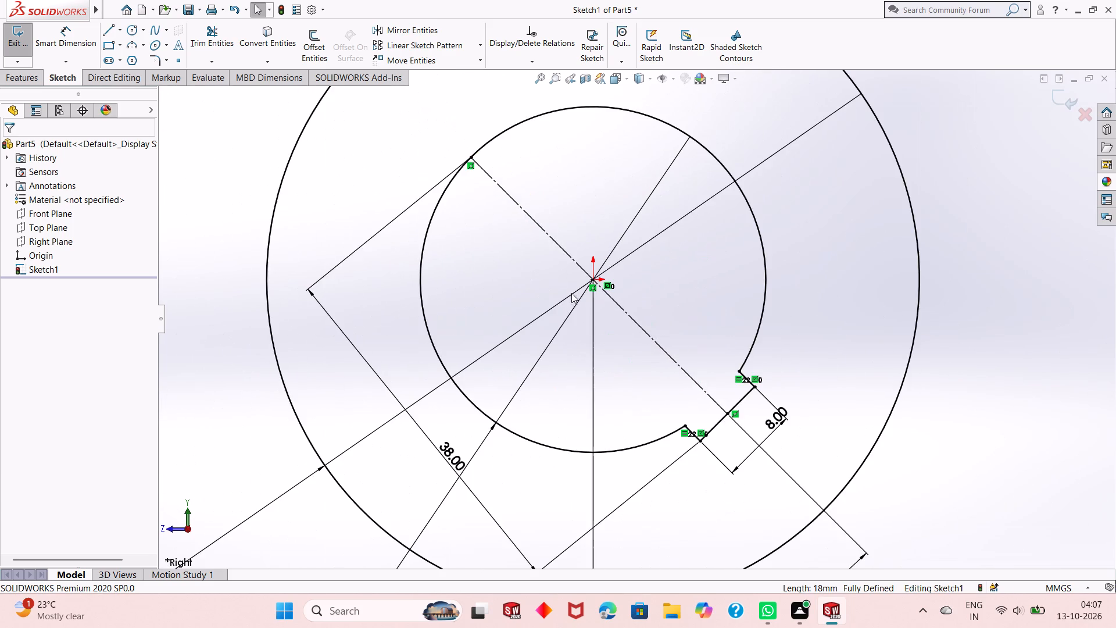
scroll(713, 427, "down", 2)
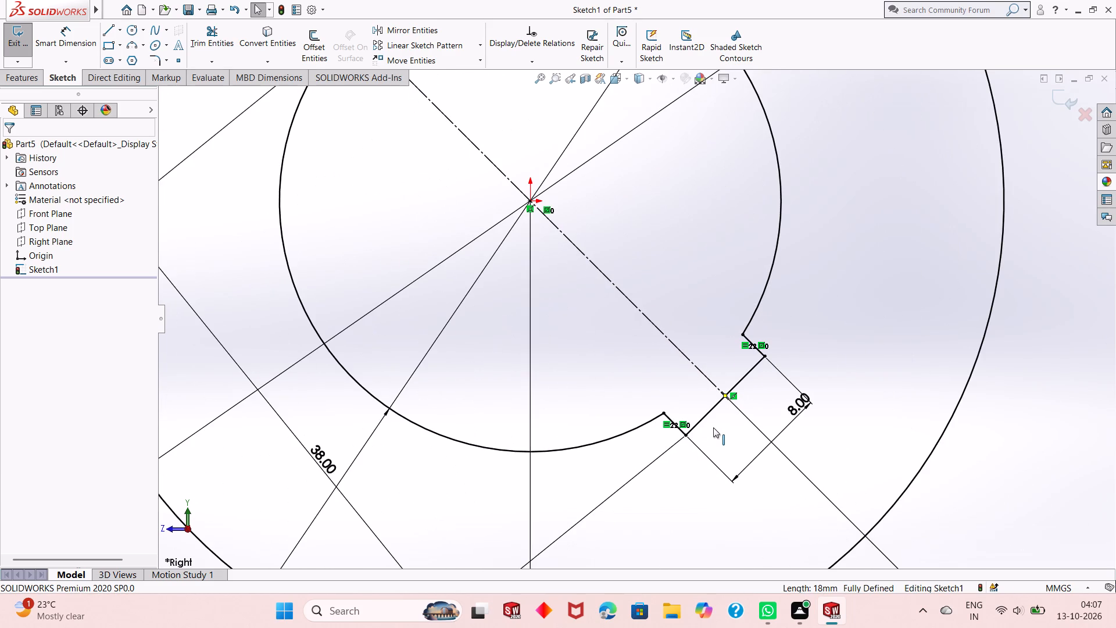
scroll(686, 404, "up", 1)
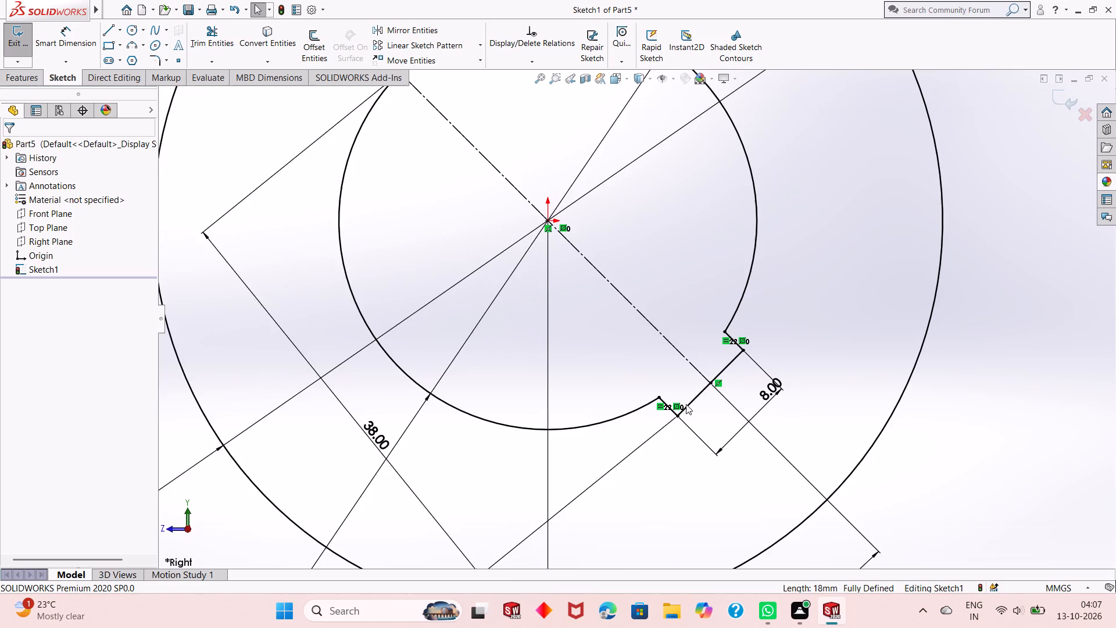
scroll(686, 404, "up", 2)
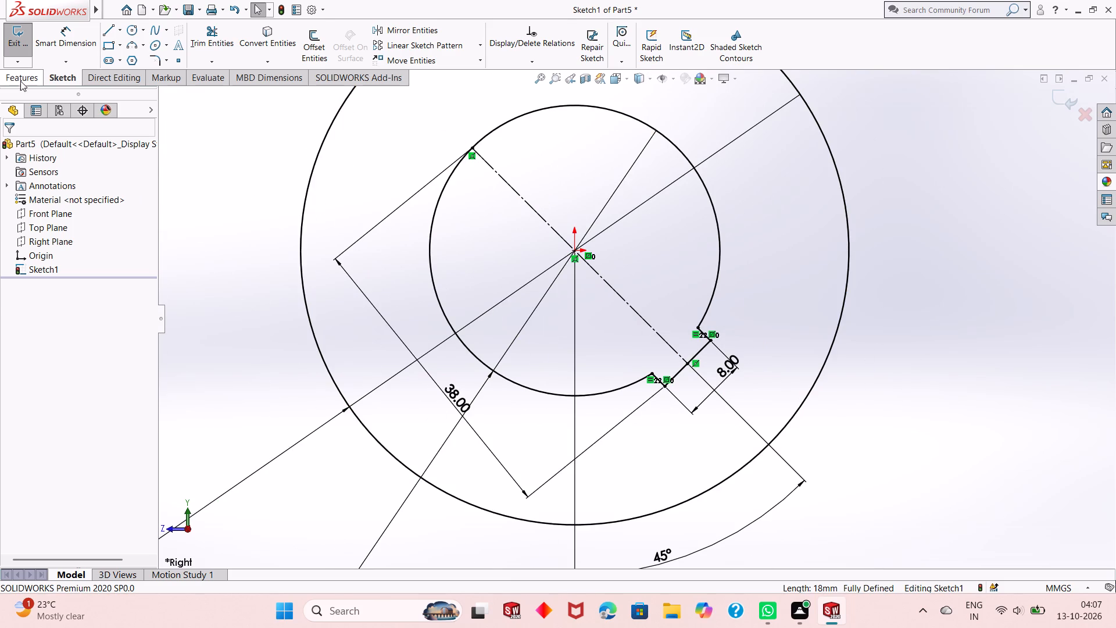
Extrude the ring profile with its keyway as a Mid Plane boss with a total depth of 45 mm.
left_click(16, 77)
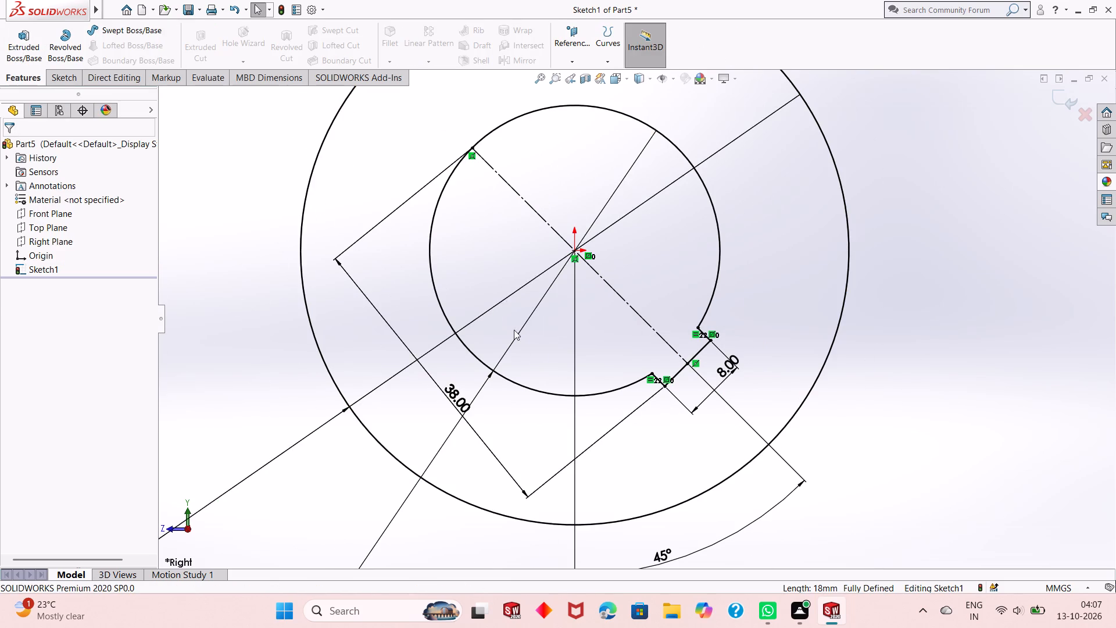
scroll(539, 338, "up", 2)
middle_click_drag(620, 315, 584, 362)
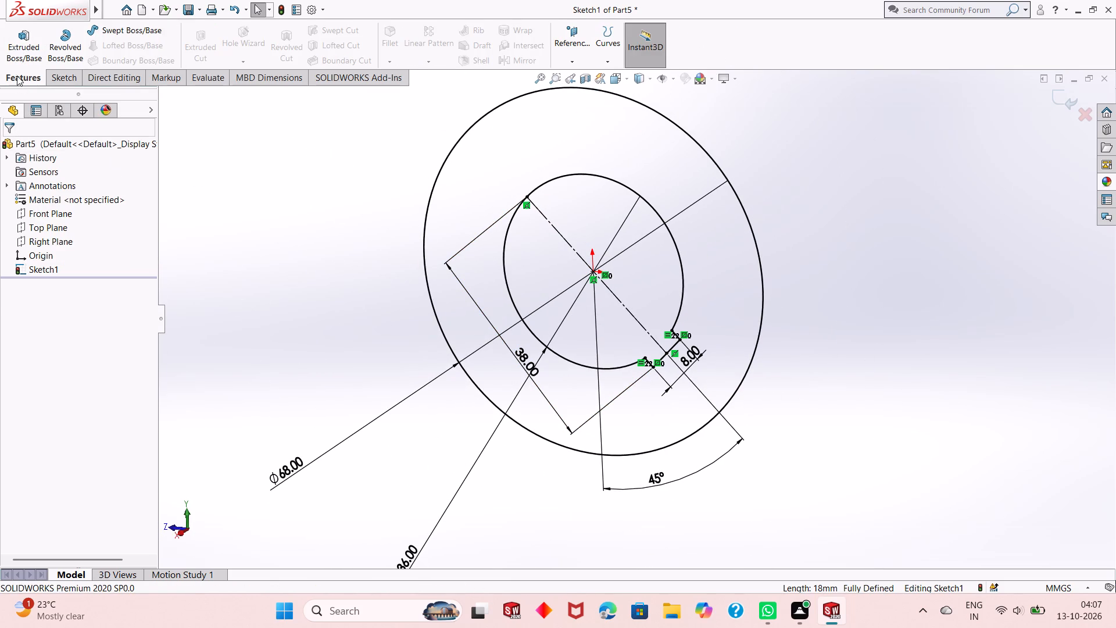
left_click(18, 42)
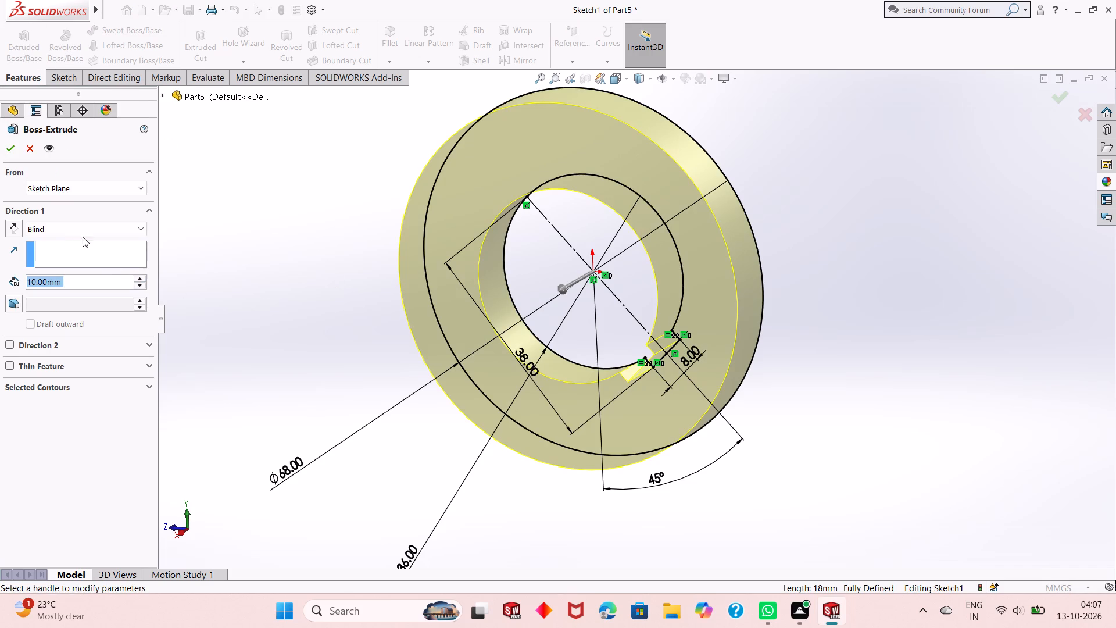
scroll(557, 399, "up", 2)
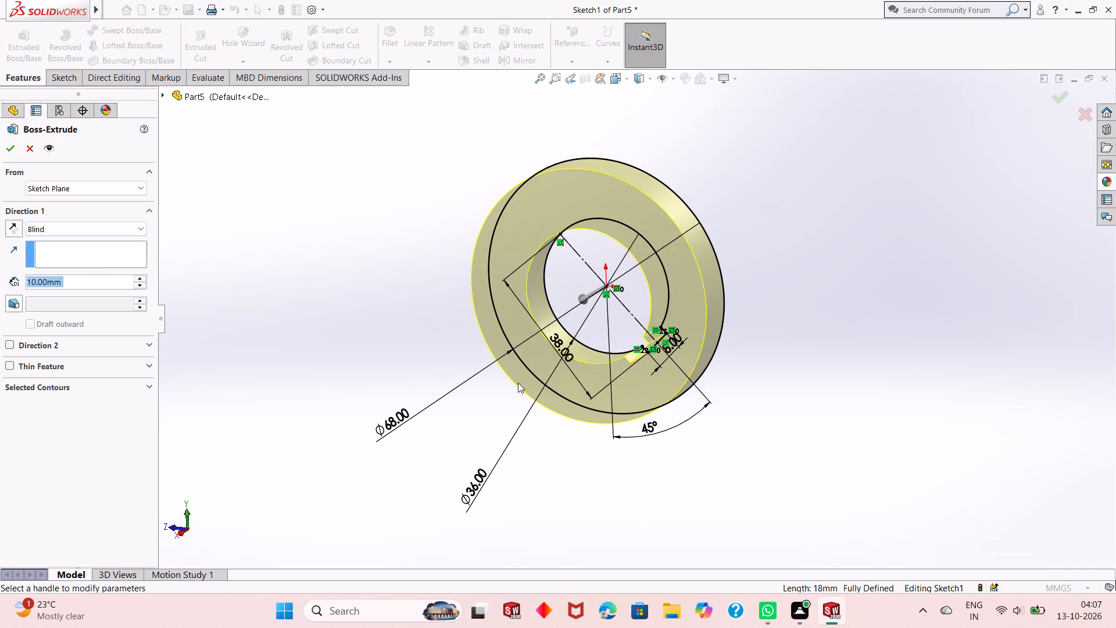
middle_click_drag(425, 356, 384, 400)
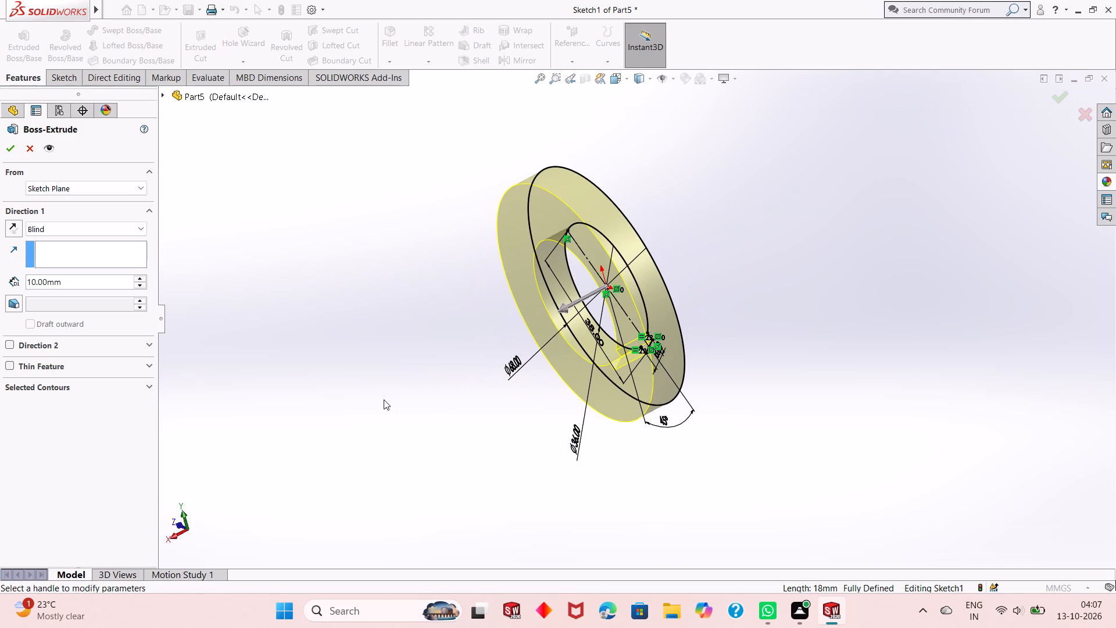
left_click(46, 226)
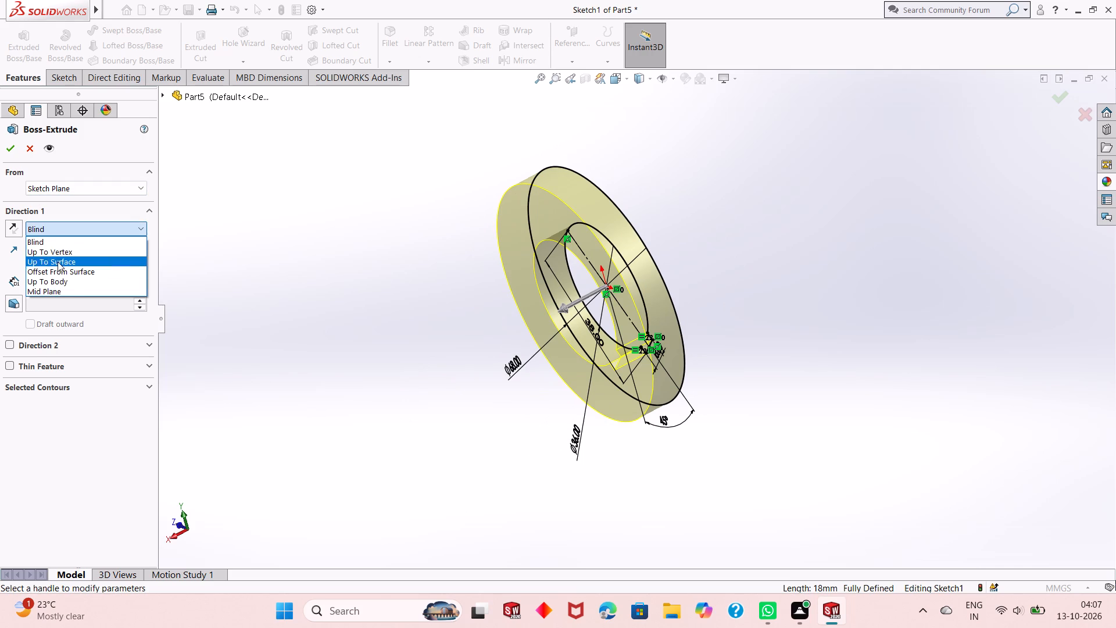
left_click(66, 289)
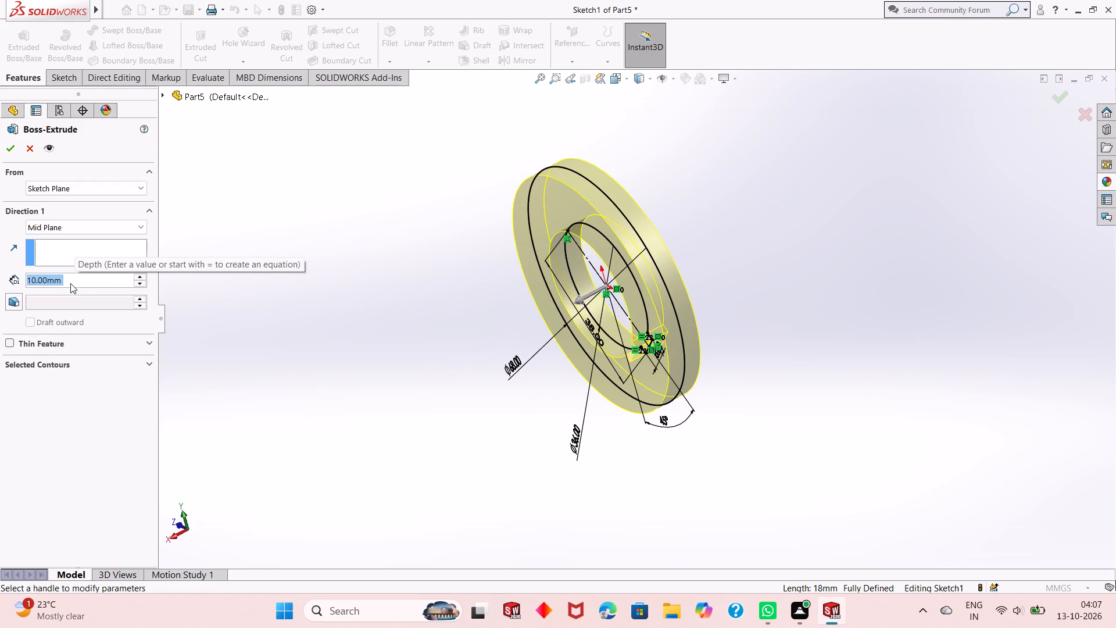
type("45")
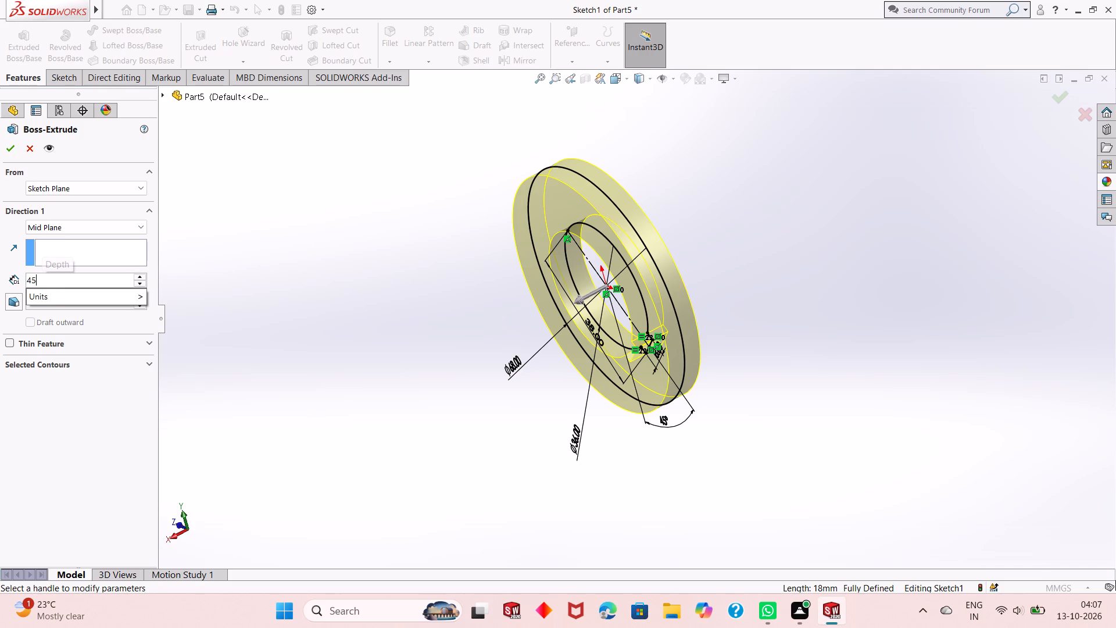
key("Return")
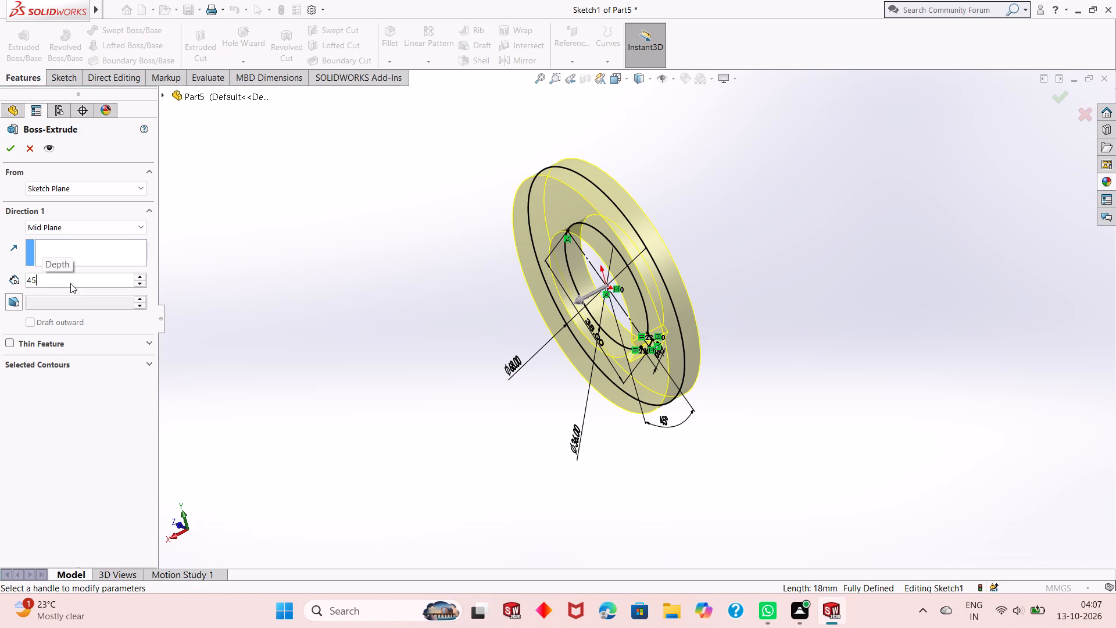
left_click(19, 154)
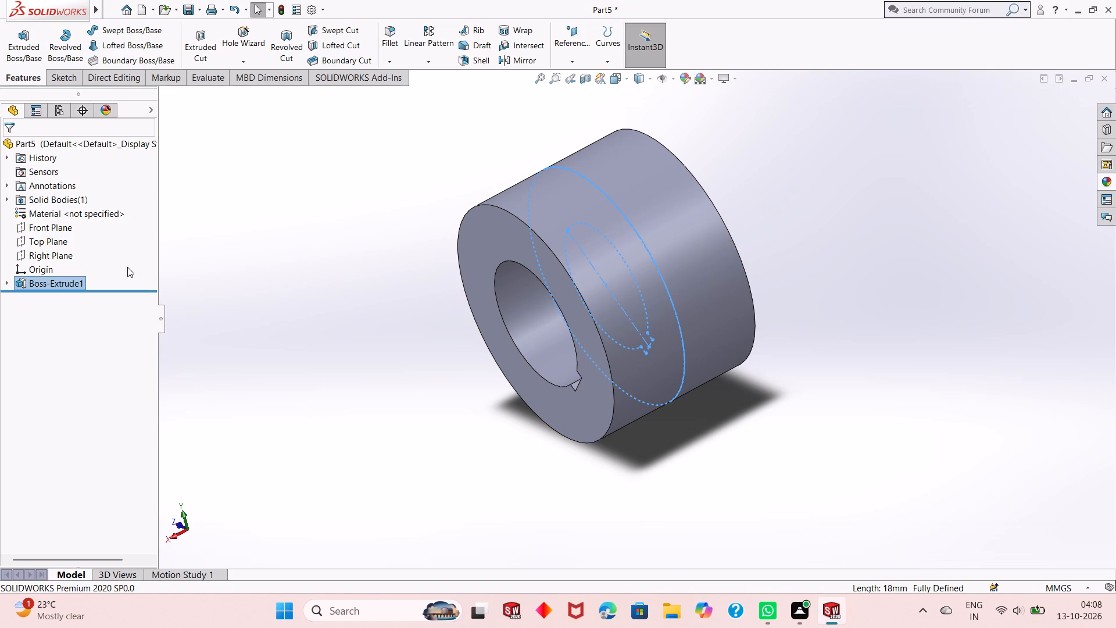
left_click(357, 377)
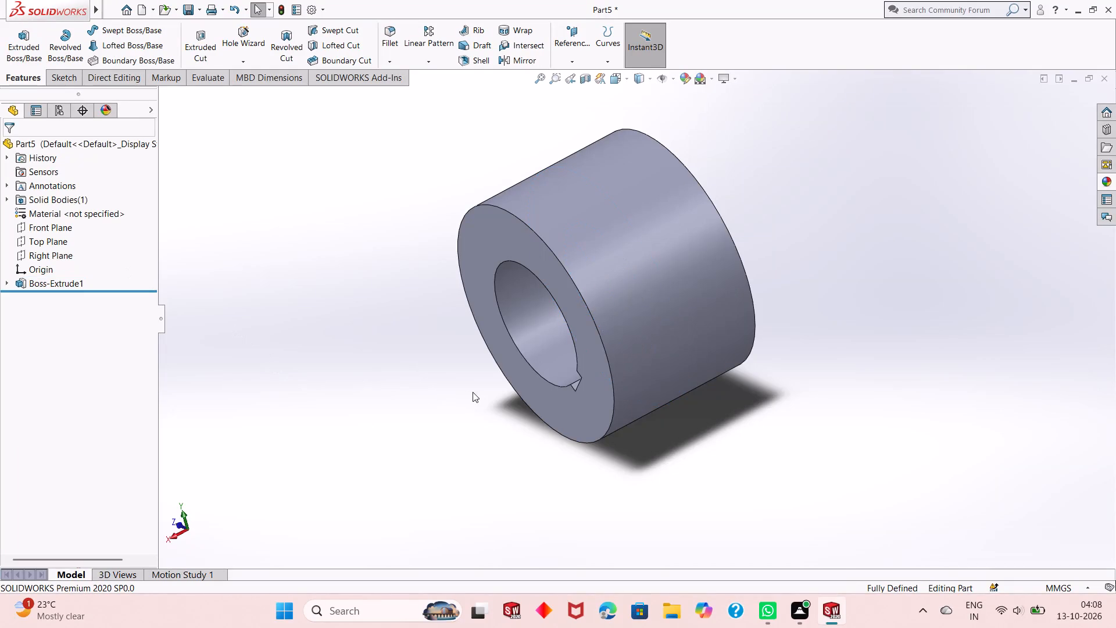
Start a new sketch on the Right Plane and orient the view normal to it.
middle_click_drag(478, 395, 525, 358)
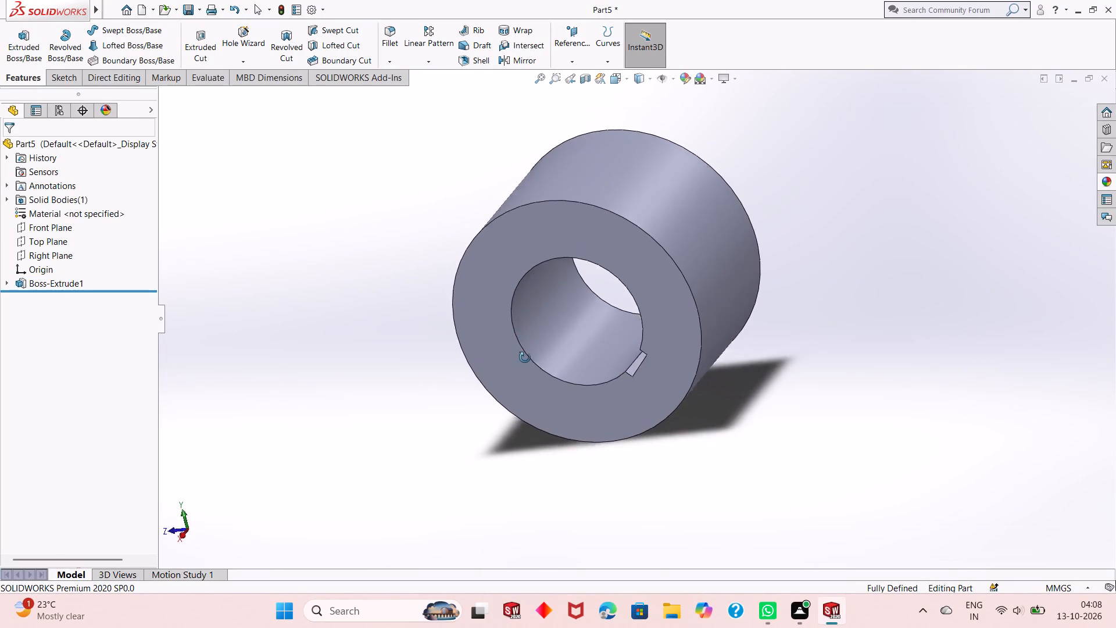
middle_click_drag(525, 358, 533, 338)
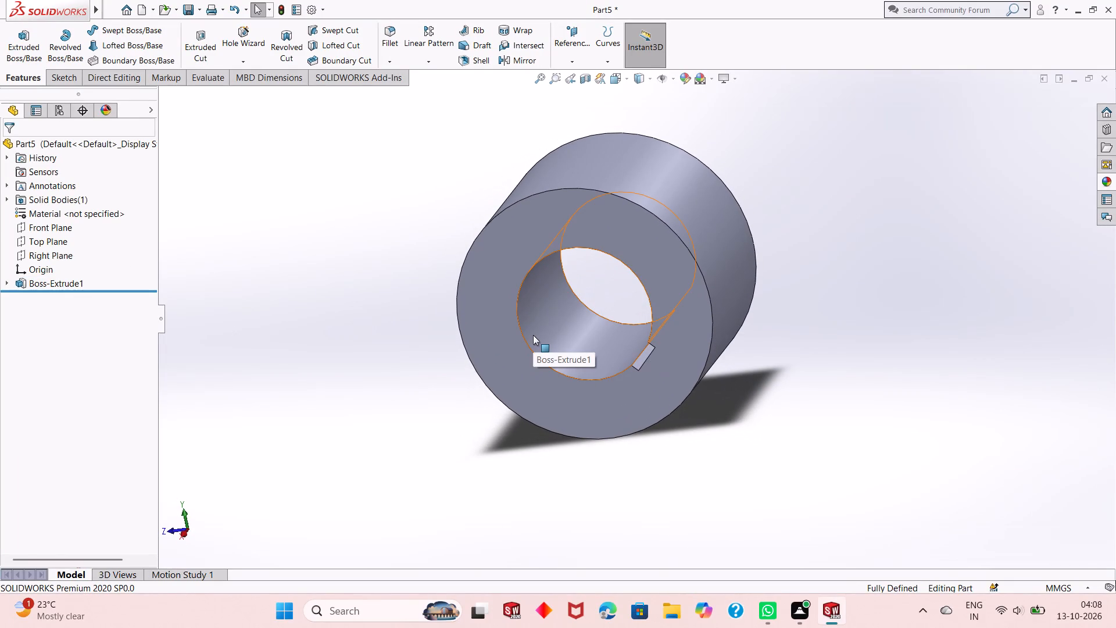
left_click(50, 248)
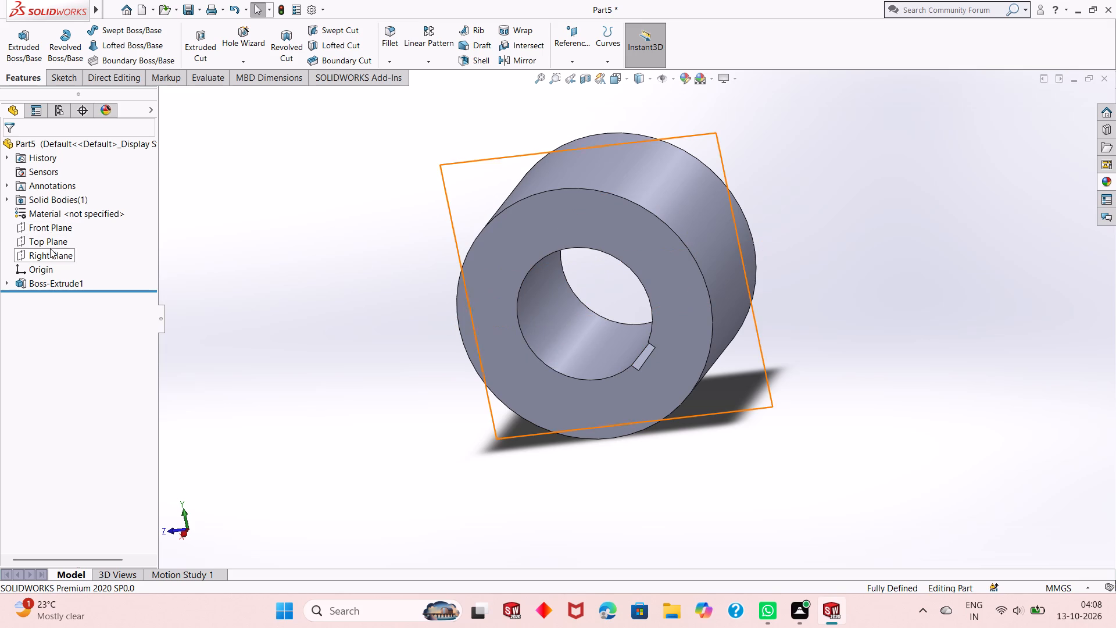
left_click(58, 233)
middle_click_drag(292, 313, 268, 336)
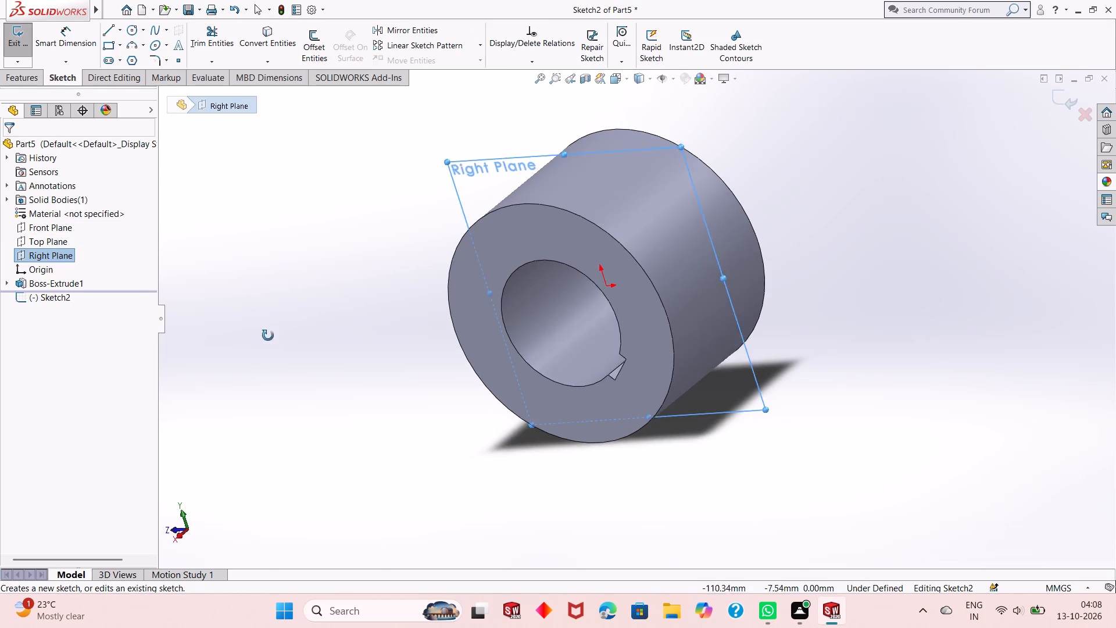
middle_click_drag(268, 336, 278, 334)
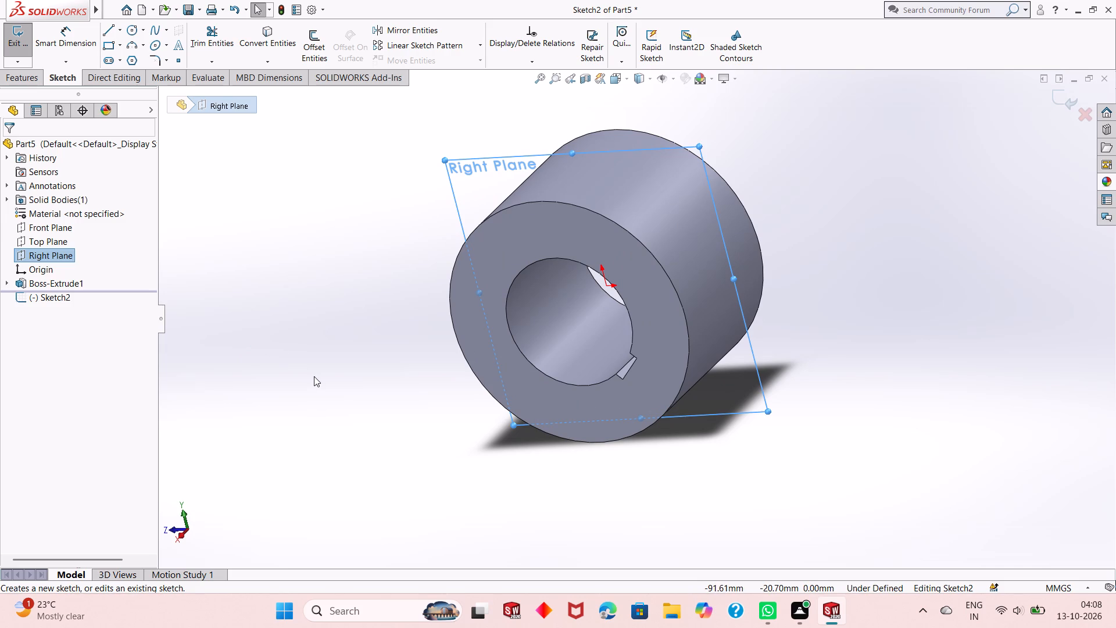
key("ctrl+8")
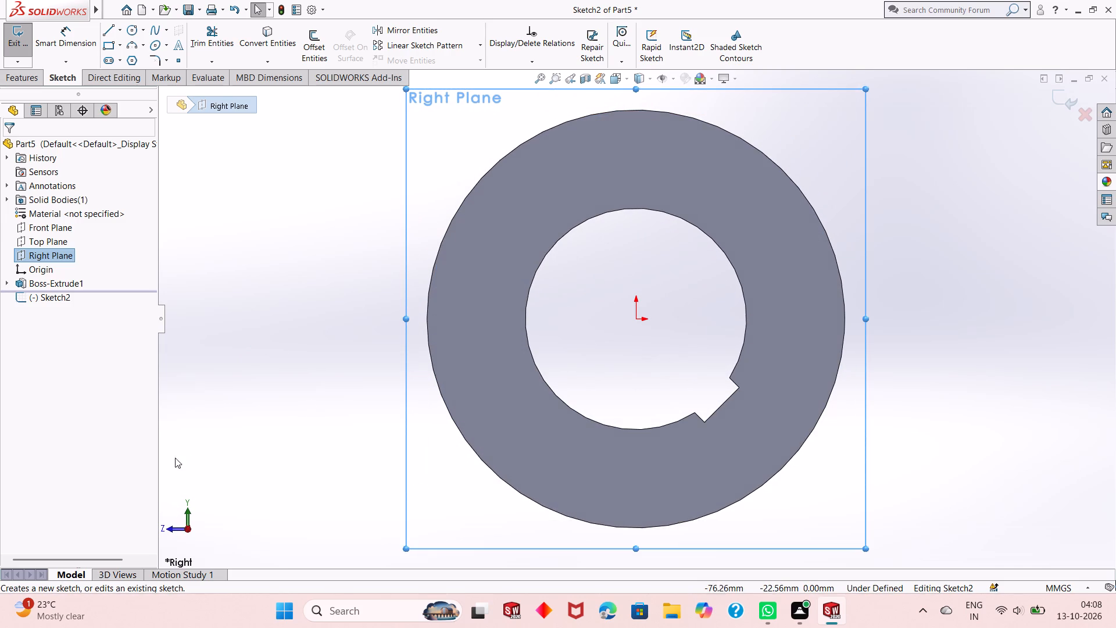
scroll(286, 455, "up", 5)
scroll(363, 430, "up", 1)
scroll(734, 292, "down", 3)
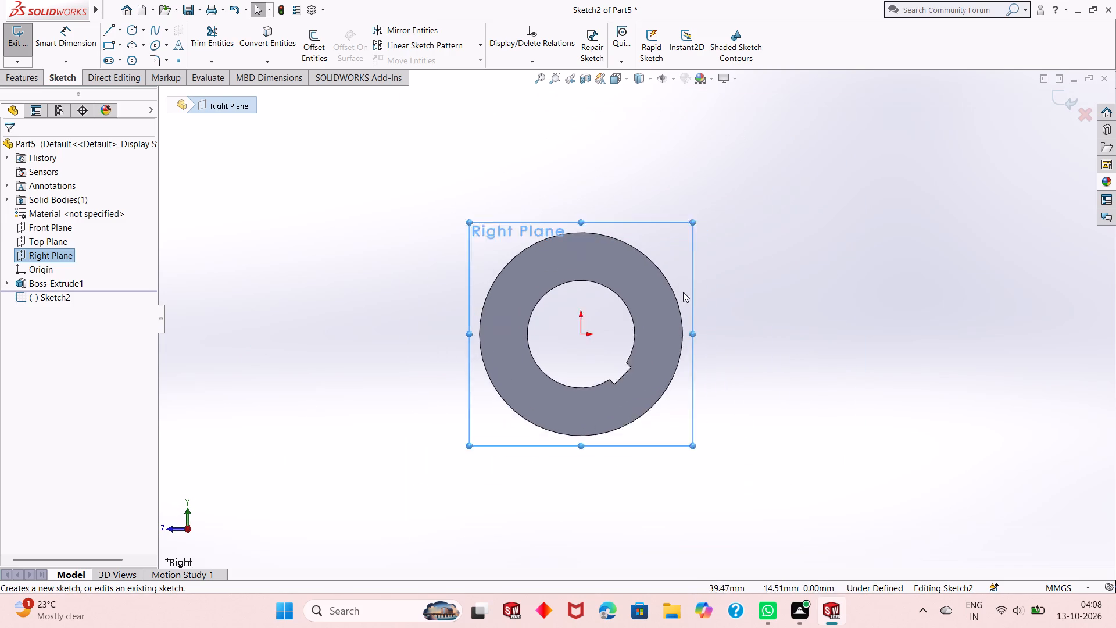
scroll(513, 366, "up", 1)
left_click(722, 256)
scroll(786, 298, "down", 1)
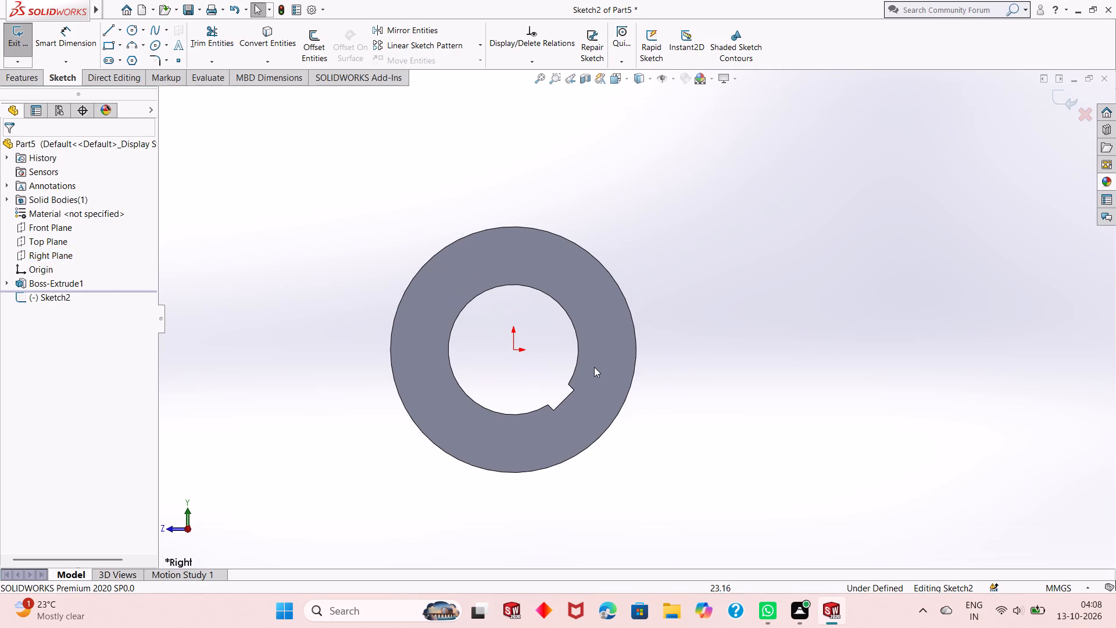
scroll(592, 365, "up", 1)
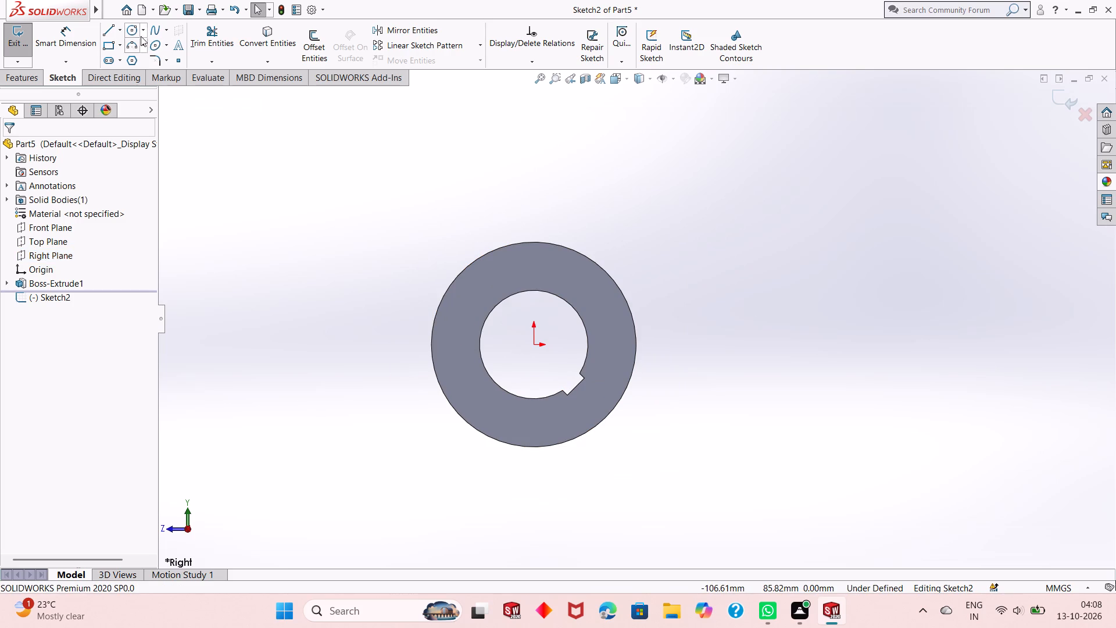
Sketch two concentric circles right of the hub, centred about 89 mm across and 9 mm above the origin, the inner radius about 5.6 mm.
left_click(135, 32)
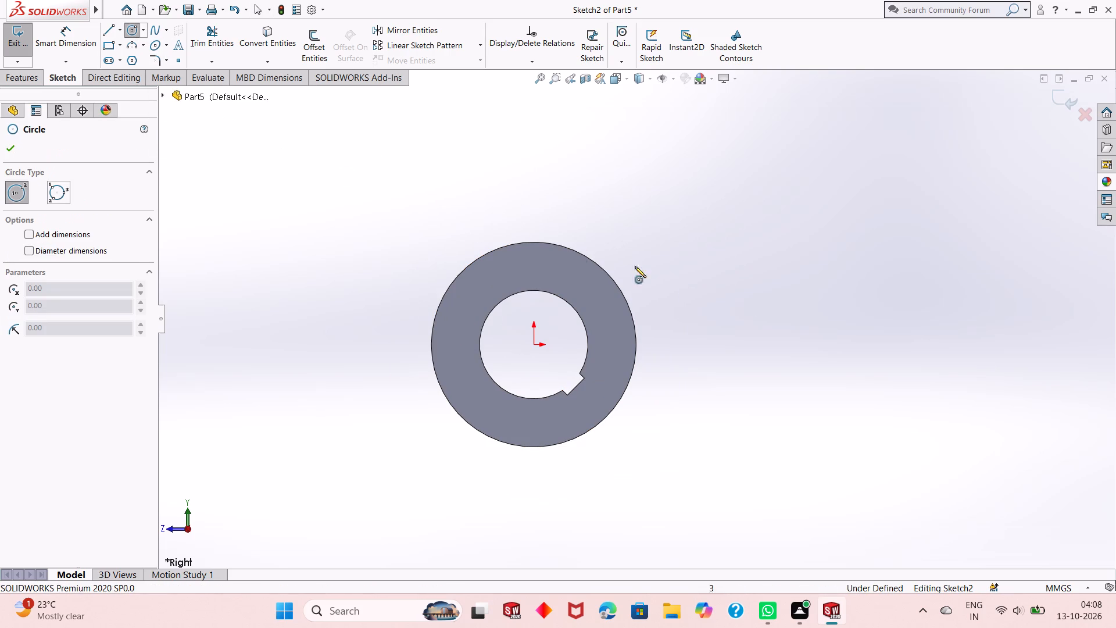
left_click(802, 317)
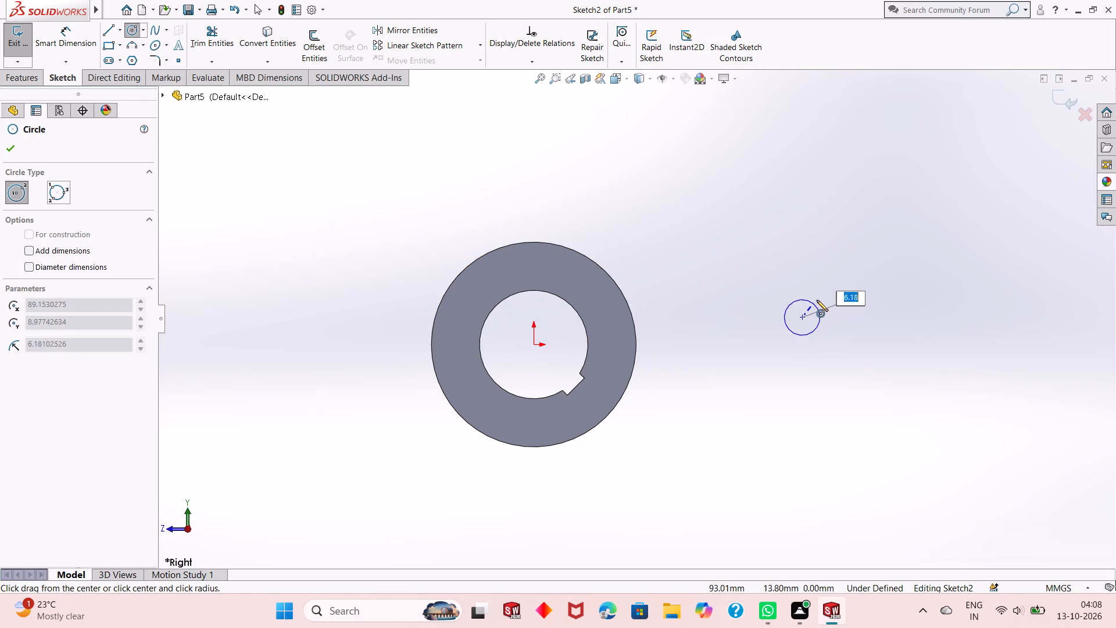
left_click(825, 283)
left_click(802, 317)
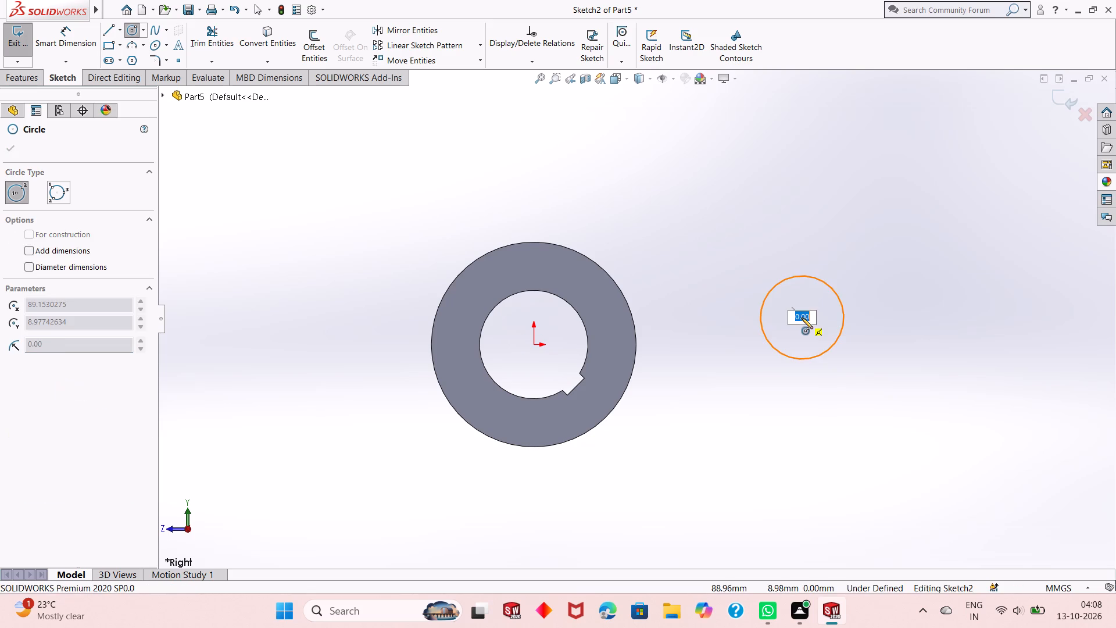
left_click(806, 301)
right_click(770, 234)
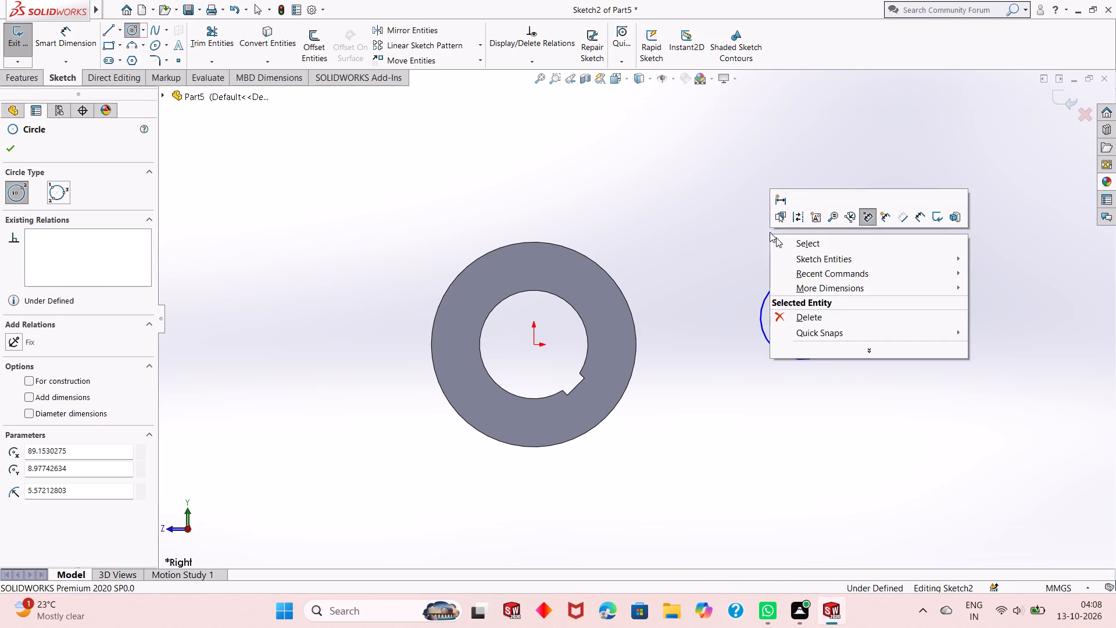
left_click(783, 240)
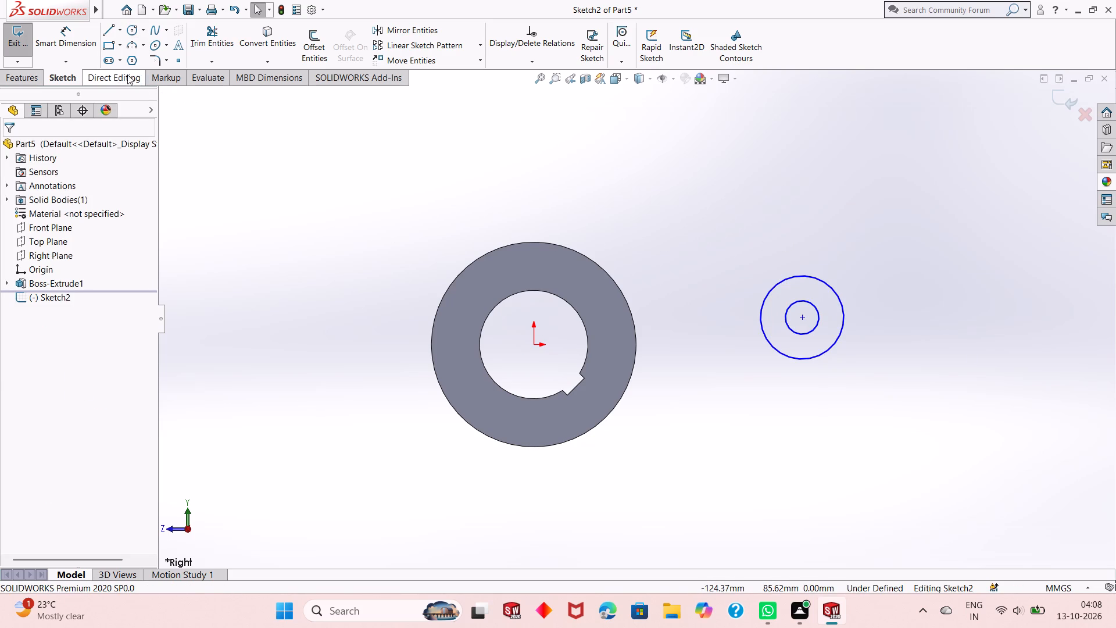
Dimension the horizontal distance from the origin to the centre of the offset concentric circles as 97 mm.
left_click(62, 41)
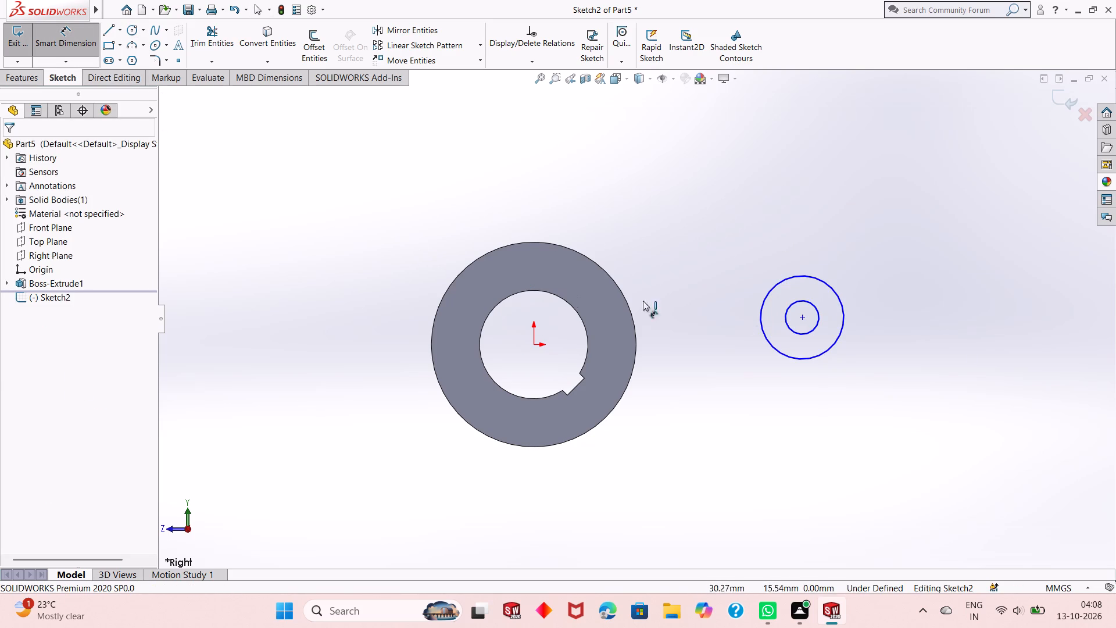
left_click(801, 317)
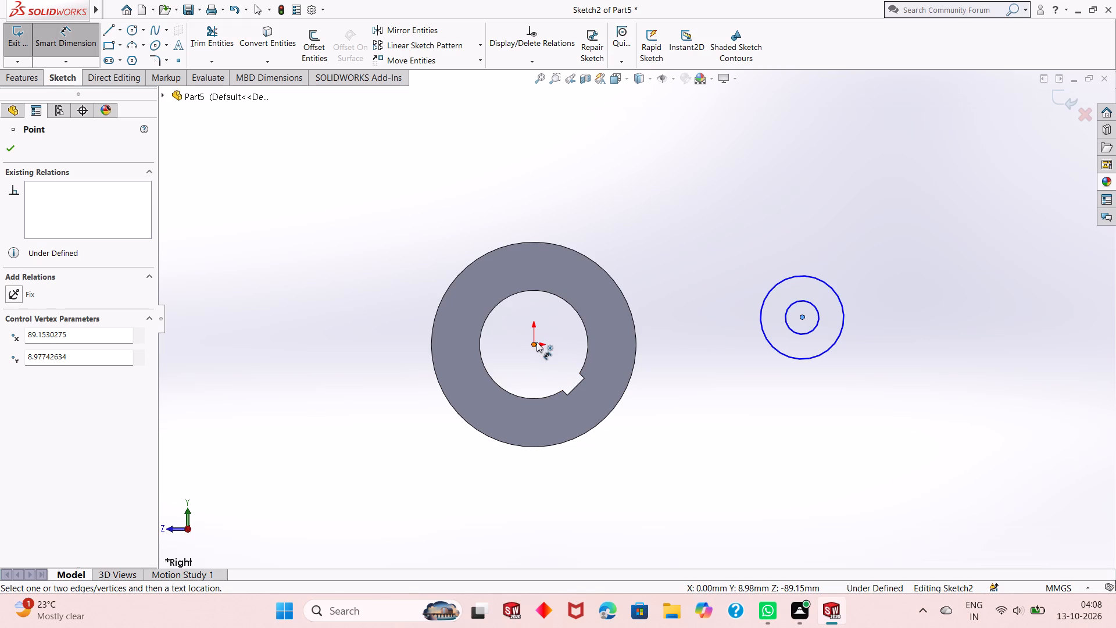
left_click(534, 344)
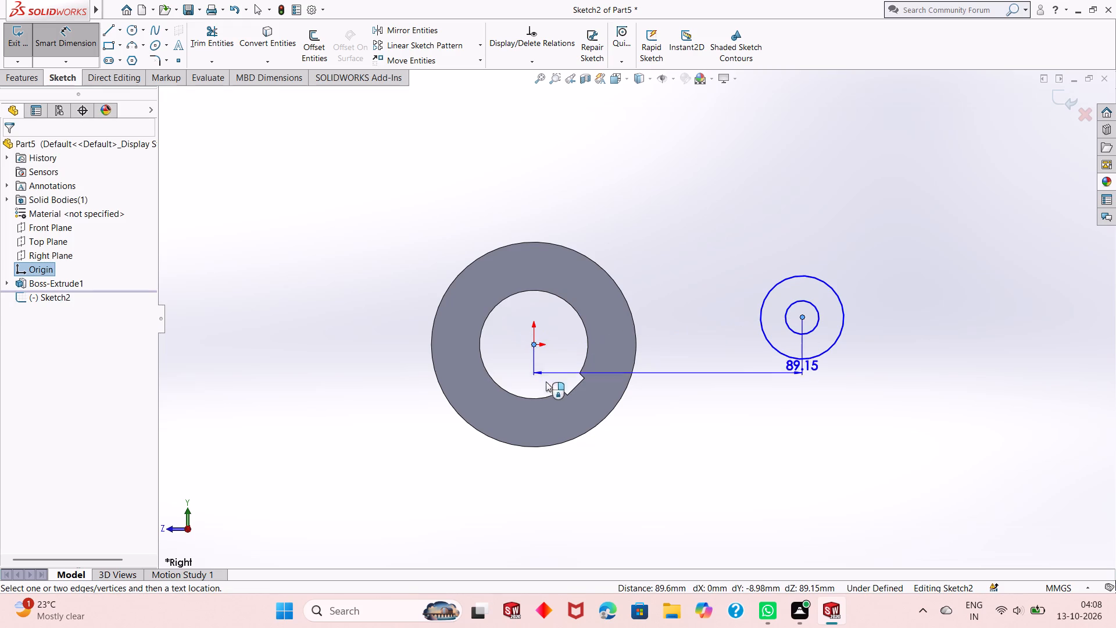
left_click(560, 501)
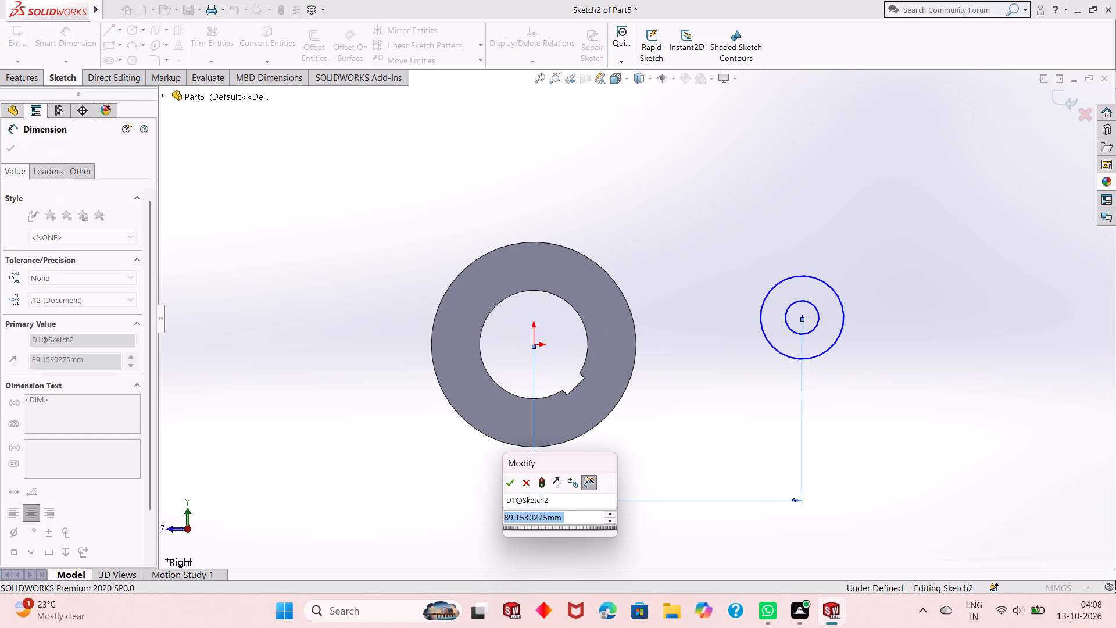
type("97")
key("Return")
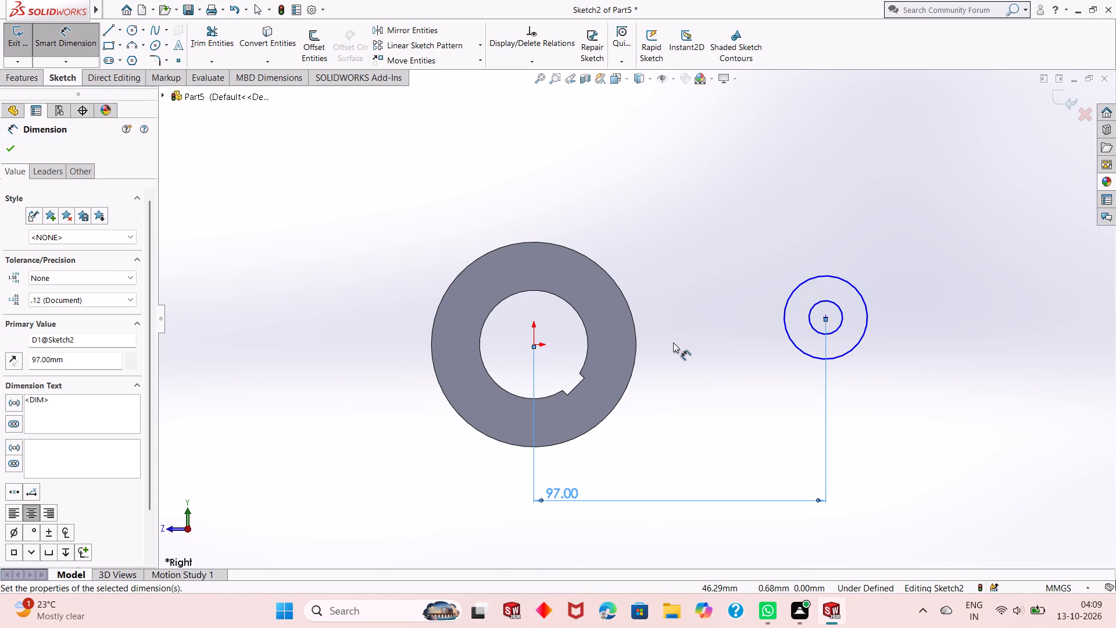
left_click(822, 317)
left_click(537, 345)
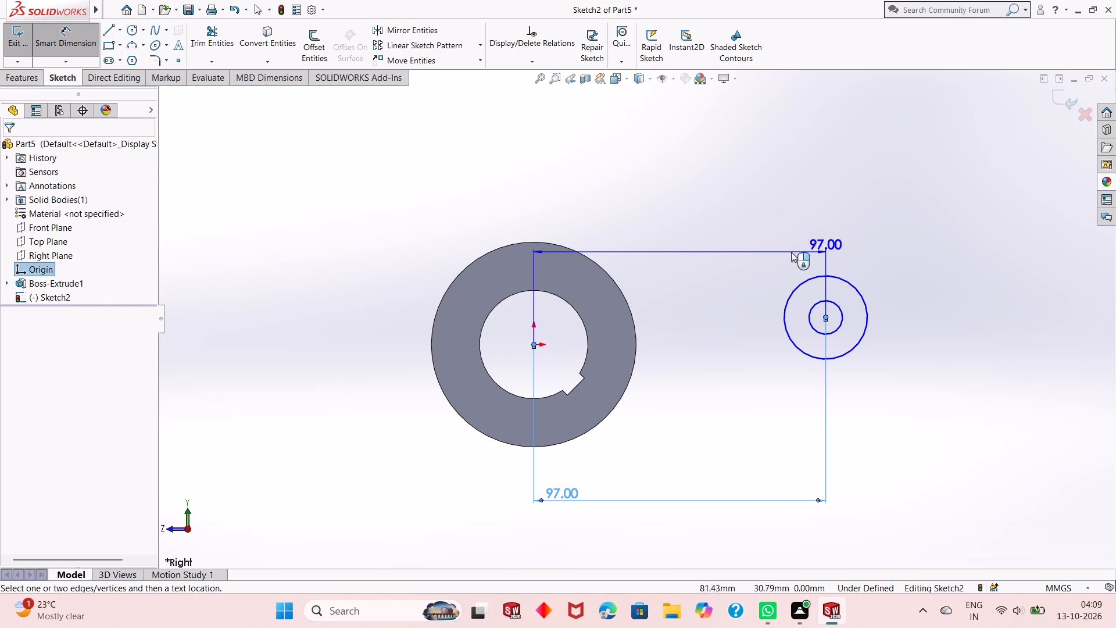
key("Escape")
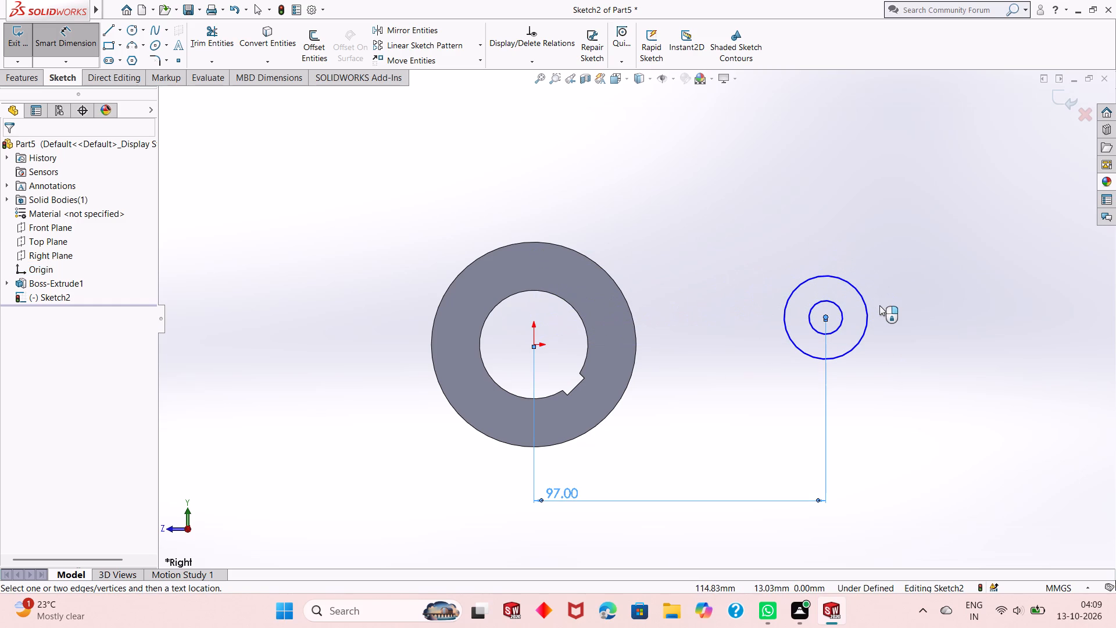
Undo the 97 mm dimension and both offset concentric circles, leaving the second sketch empty.
key("ctrl+z")
key("ctrl+z")
key("ctrl+z")
key("ctrl+z")
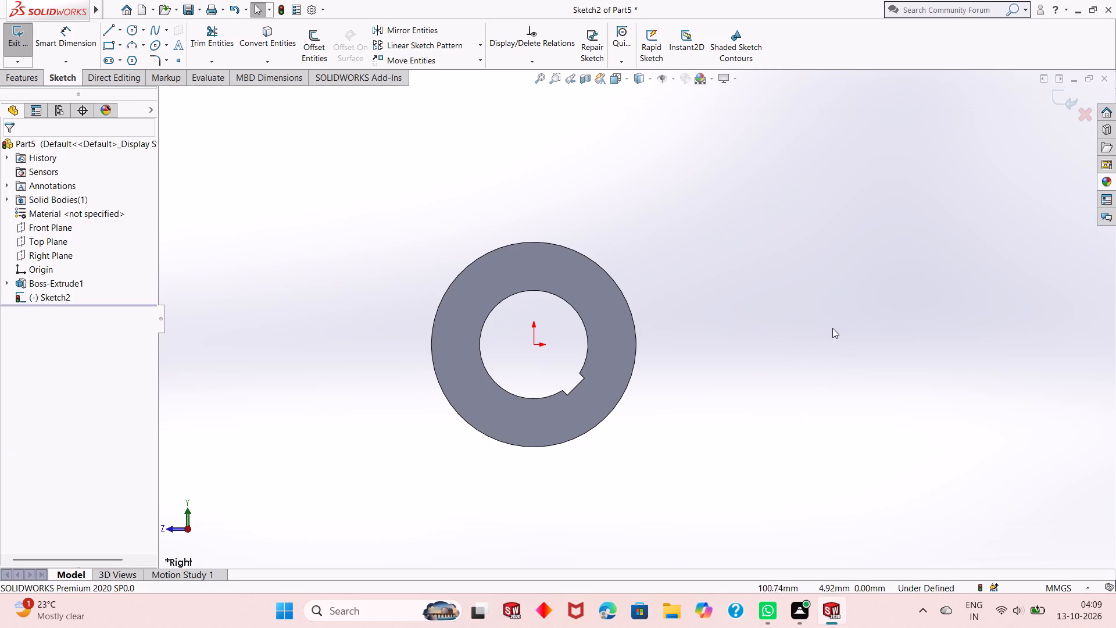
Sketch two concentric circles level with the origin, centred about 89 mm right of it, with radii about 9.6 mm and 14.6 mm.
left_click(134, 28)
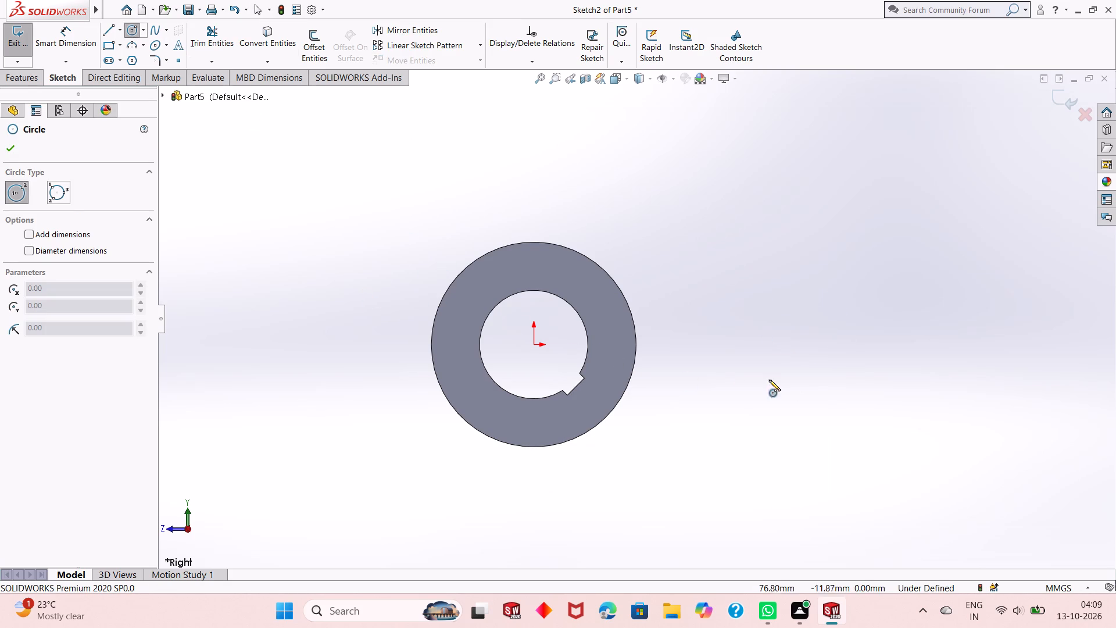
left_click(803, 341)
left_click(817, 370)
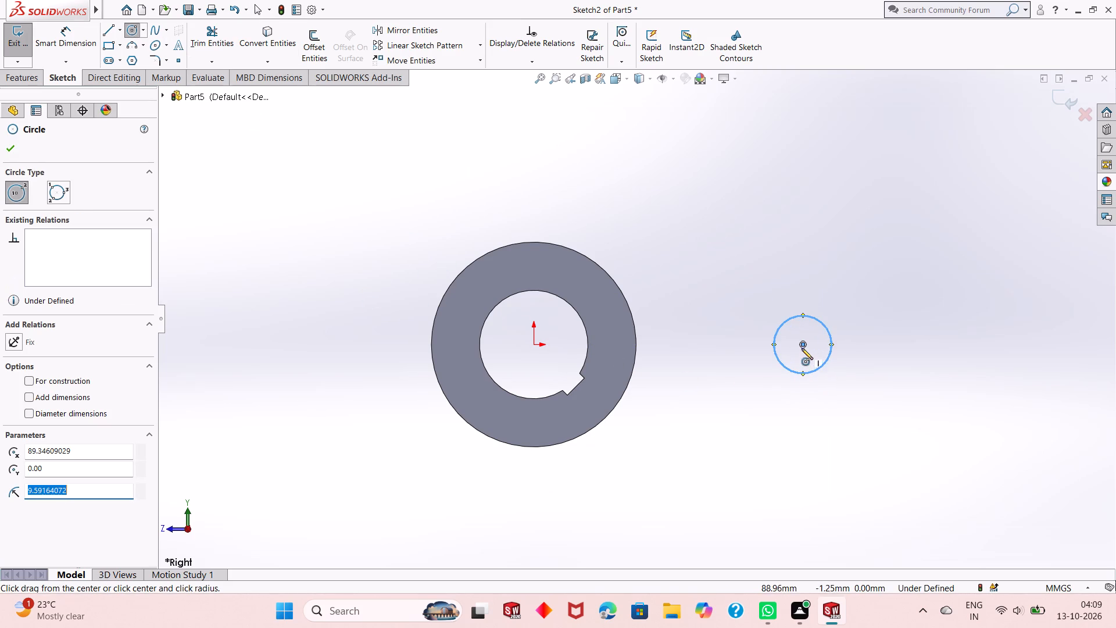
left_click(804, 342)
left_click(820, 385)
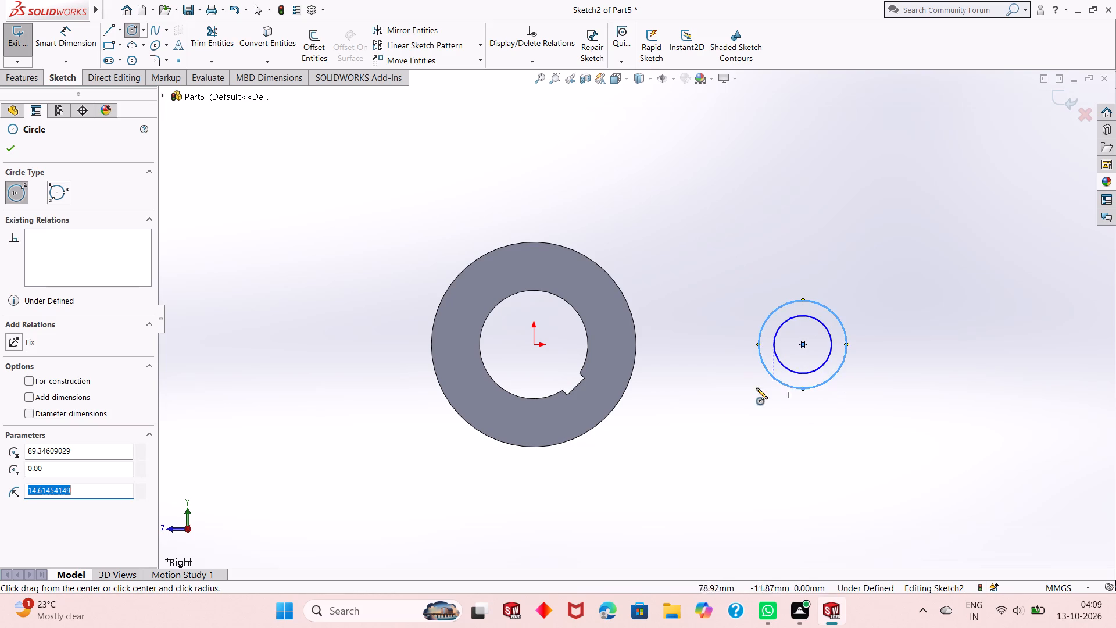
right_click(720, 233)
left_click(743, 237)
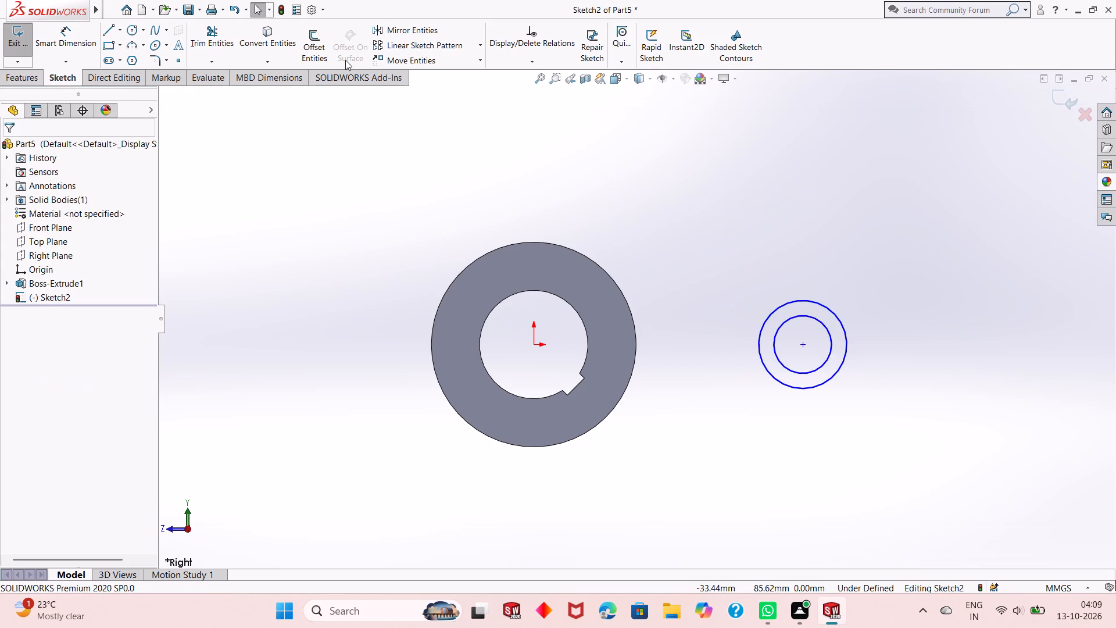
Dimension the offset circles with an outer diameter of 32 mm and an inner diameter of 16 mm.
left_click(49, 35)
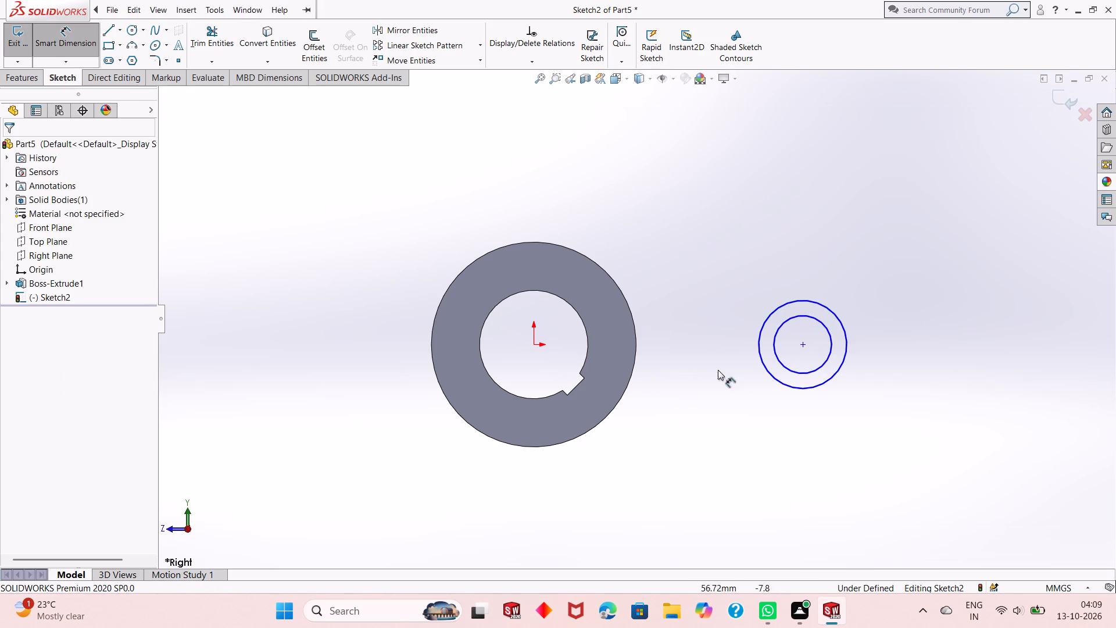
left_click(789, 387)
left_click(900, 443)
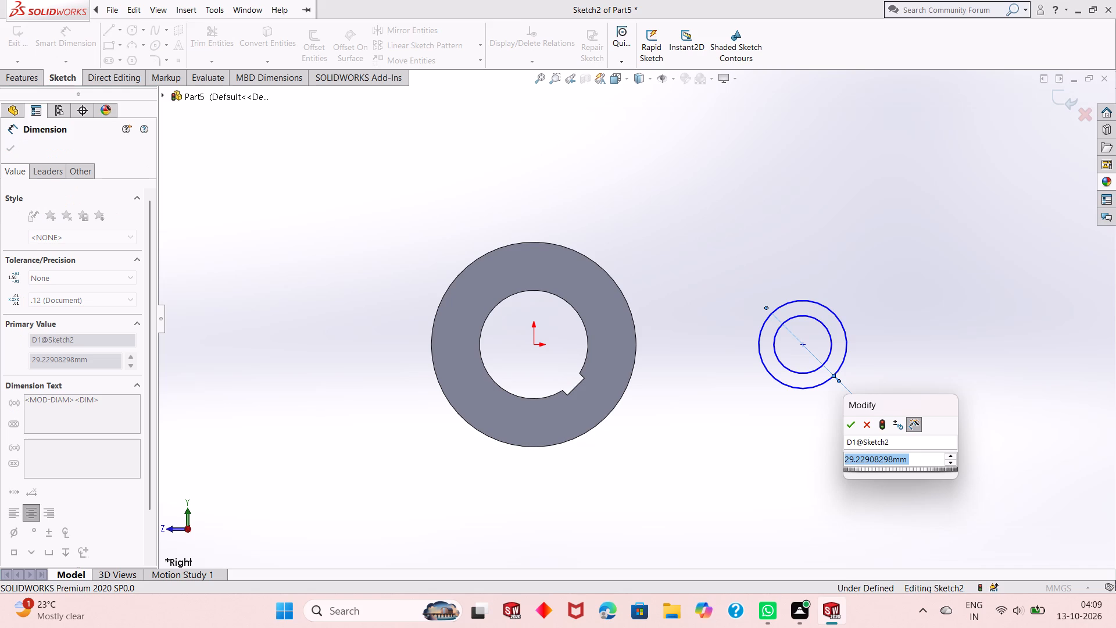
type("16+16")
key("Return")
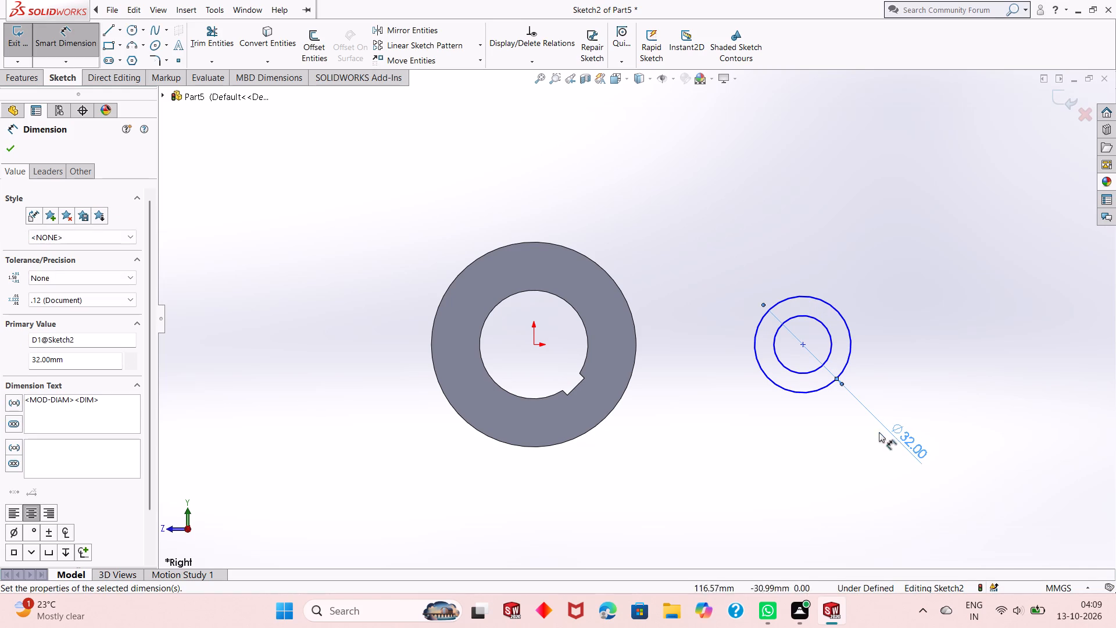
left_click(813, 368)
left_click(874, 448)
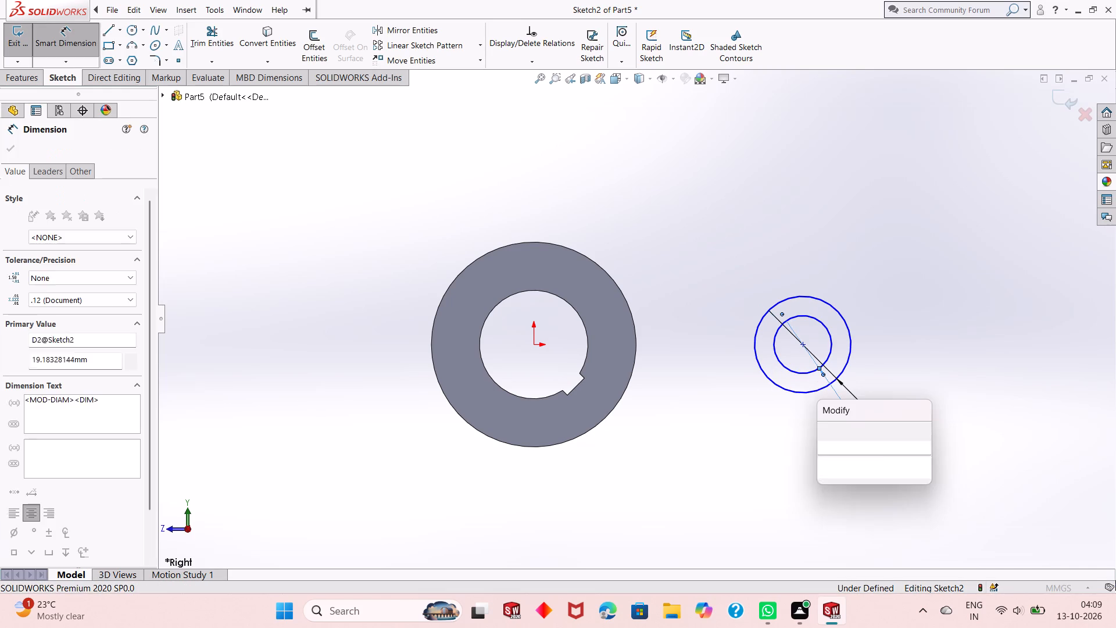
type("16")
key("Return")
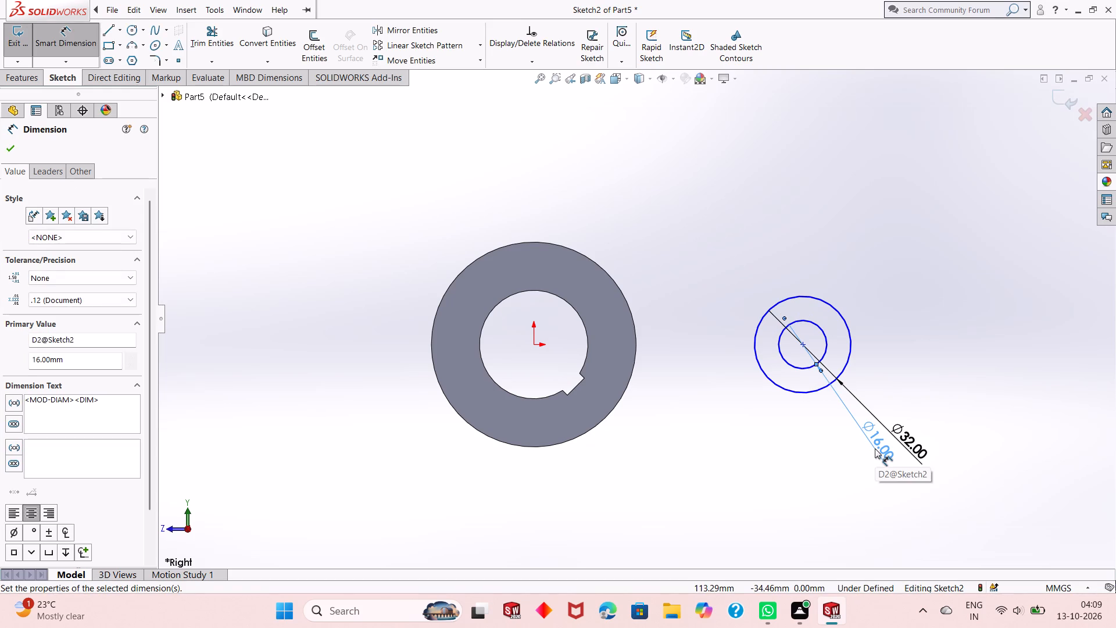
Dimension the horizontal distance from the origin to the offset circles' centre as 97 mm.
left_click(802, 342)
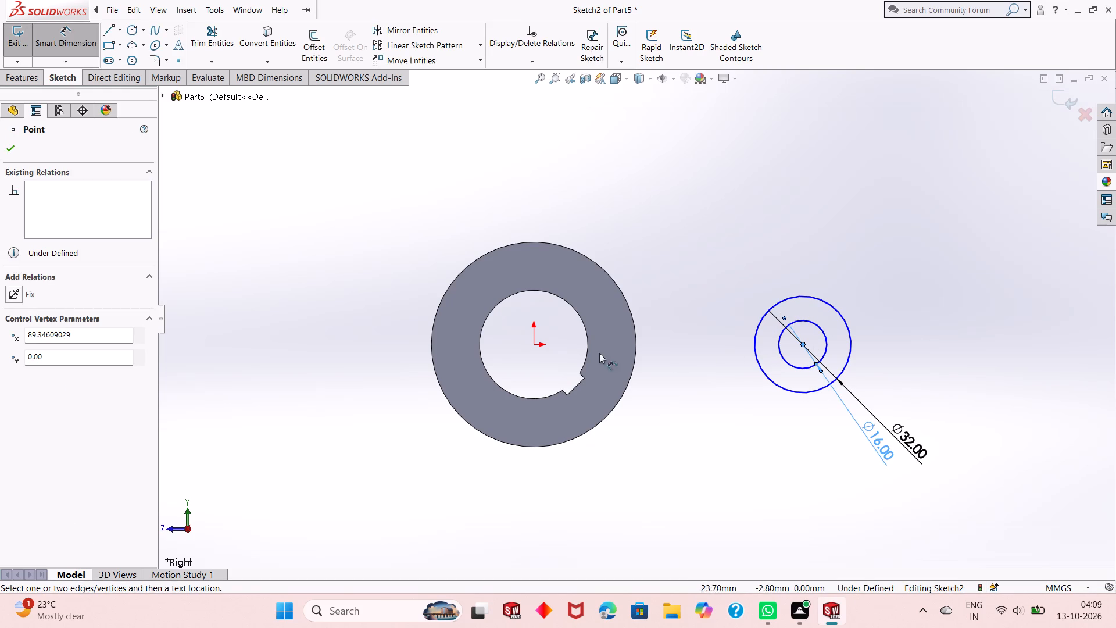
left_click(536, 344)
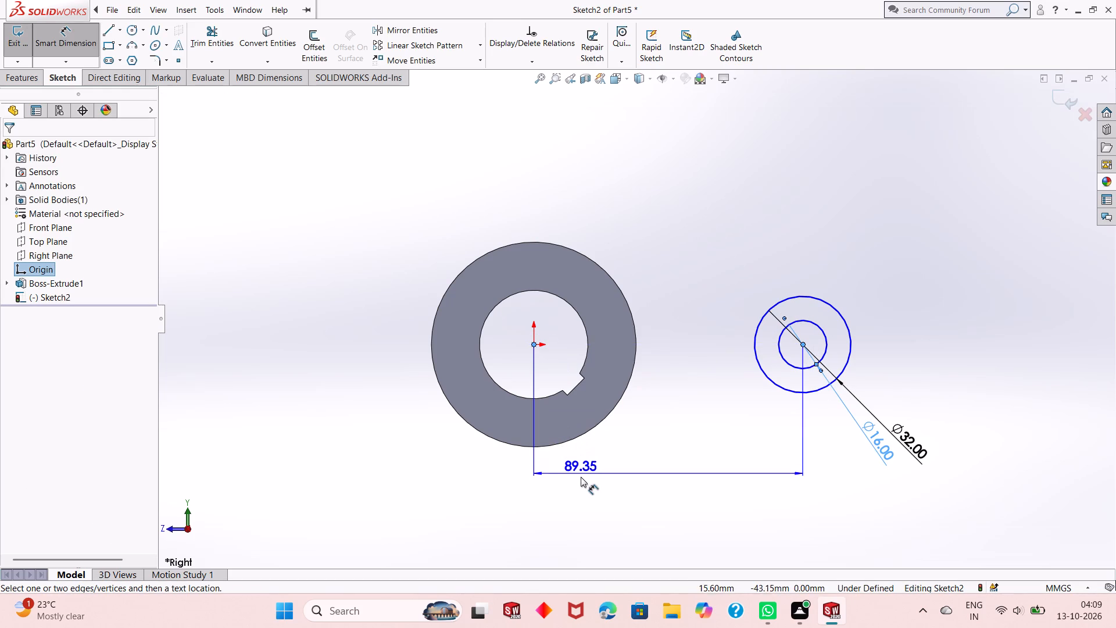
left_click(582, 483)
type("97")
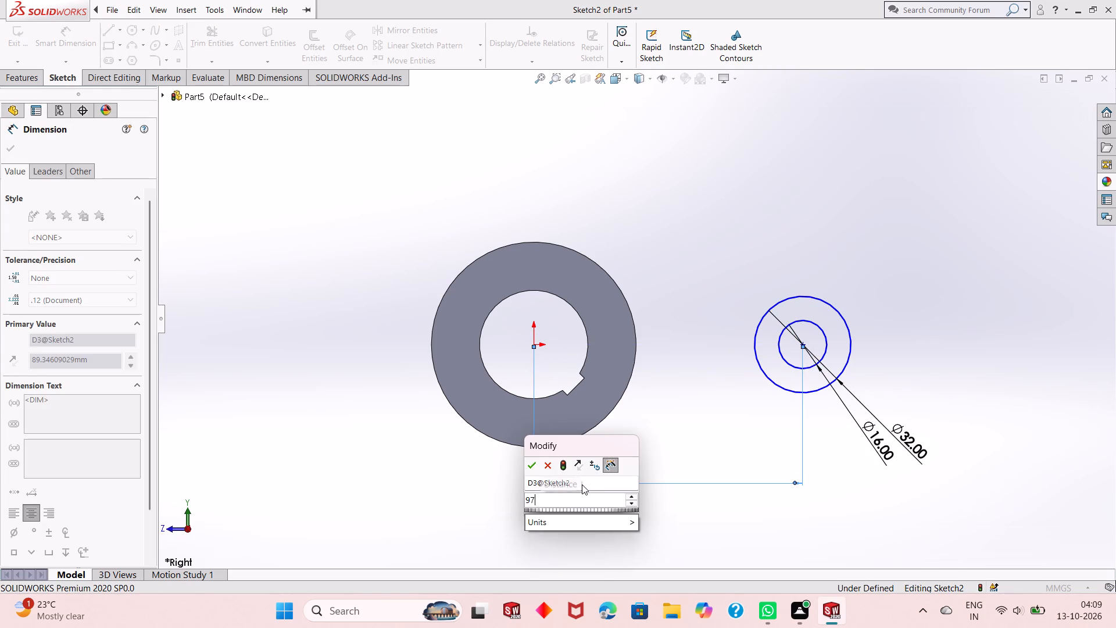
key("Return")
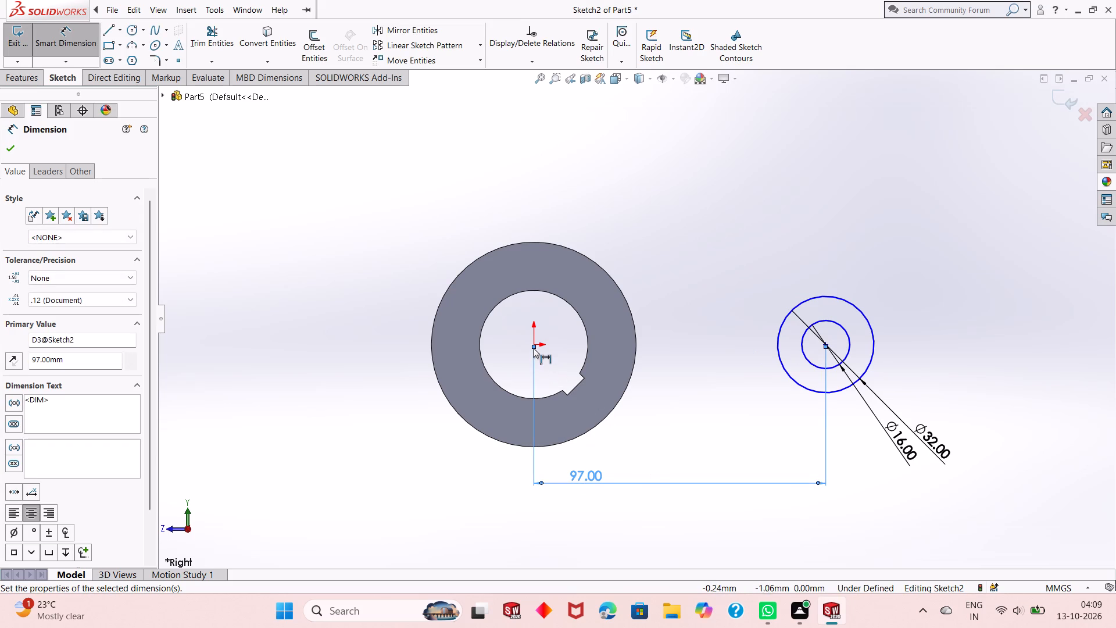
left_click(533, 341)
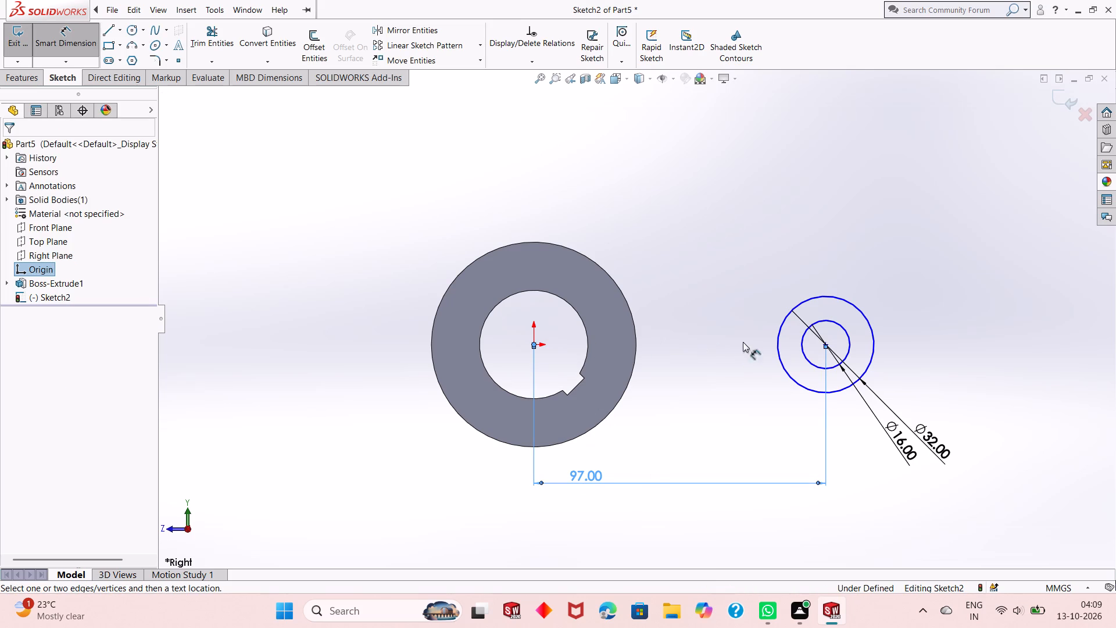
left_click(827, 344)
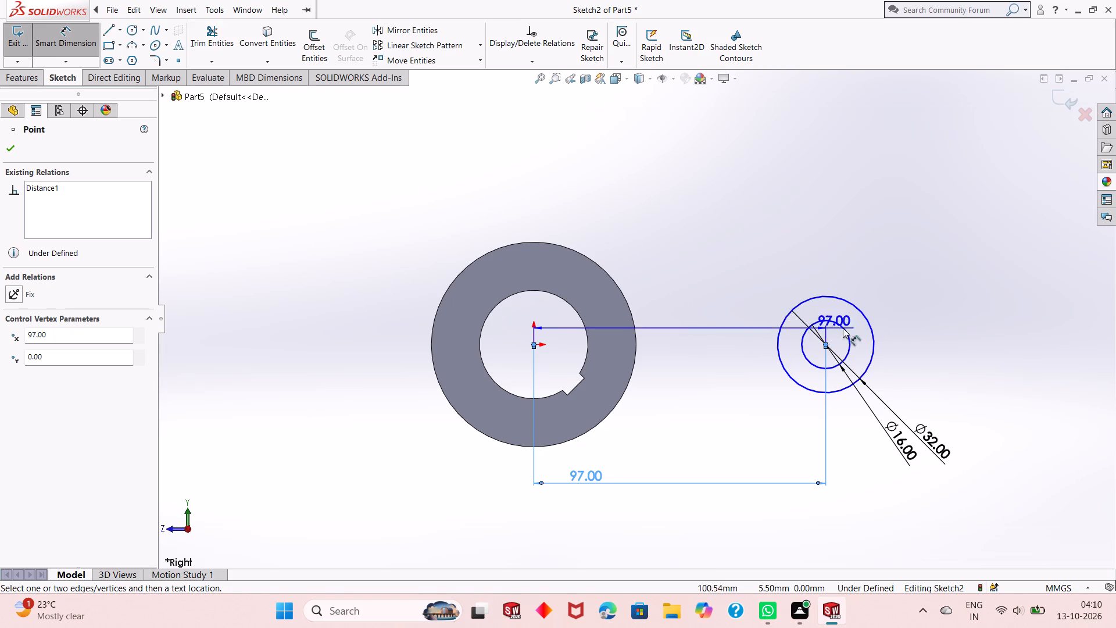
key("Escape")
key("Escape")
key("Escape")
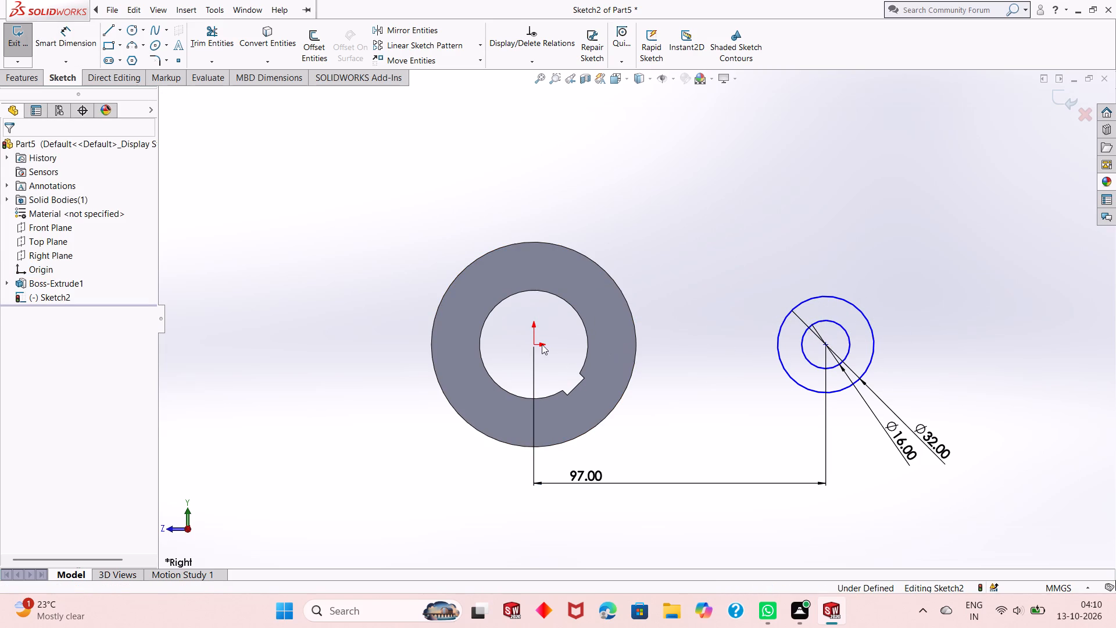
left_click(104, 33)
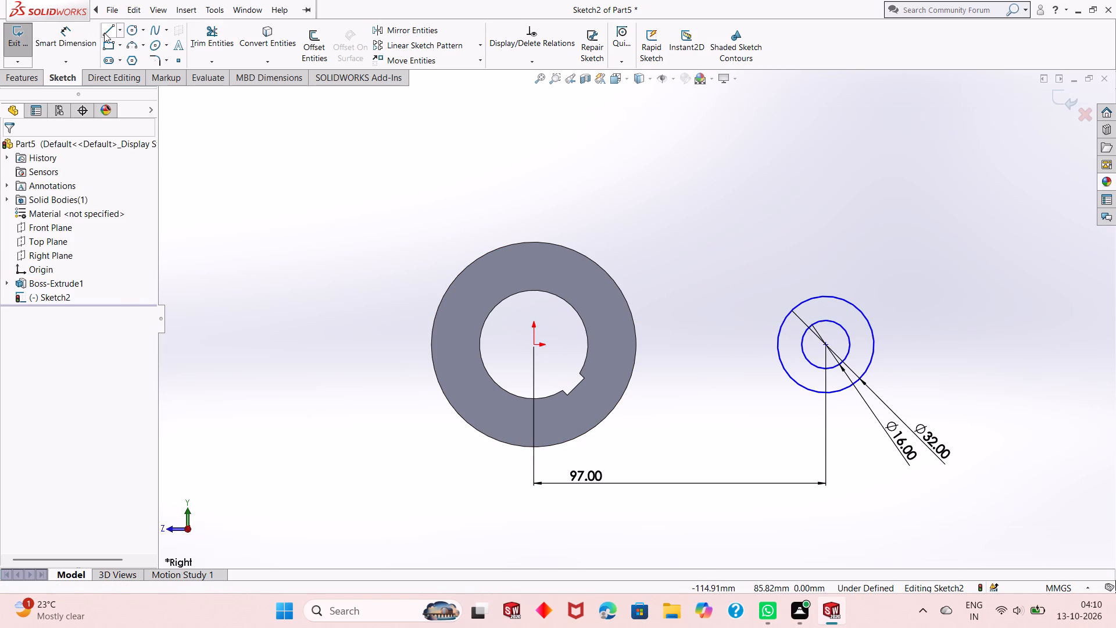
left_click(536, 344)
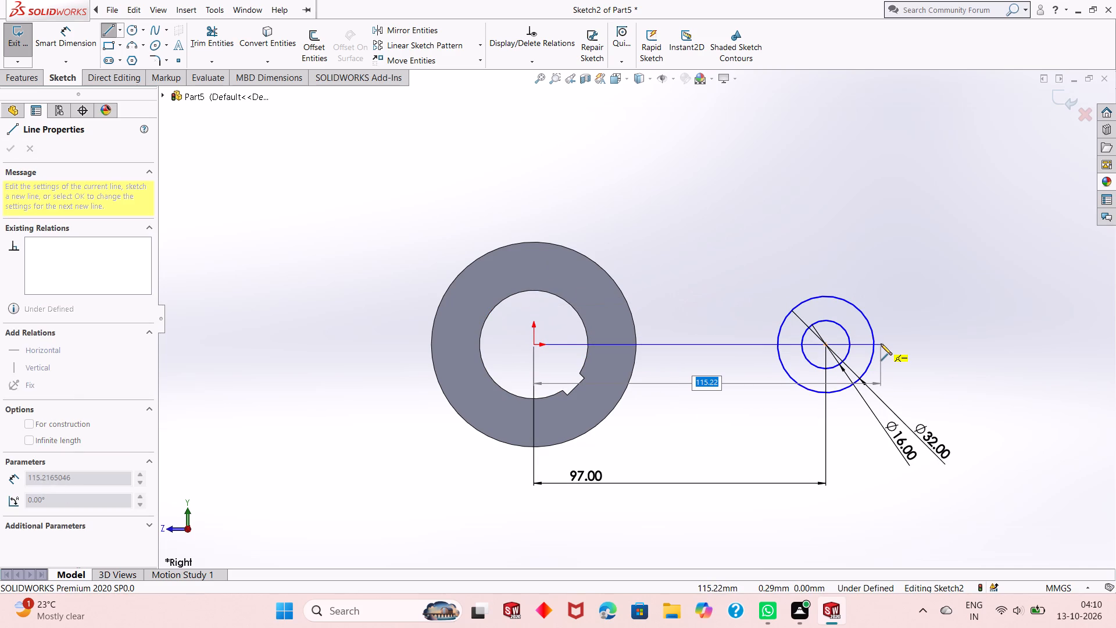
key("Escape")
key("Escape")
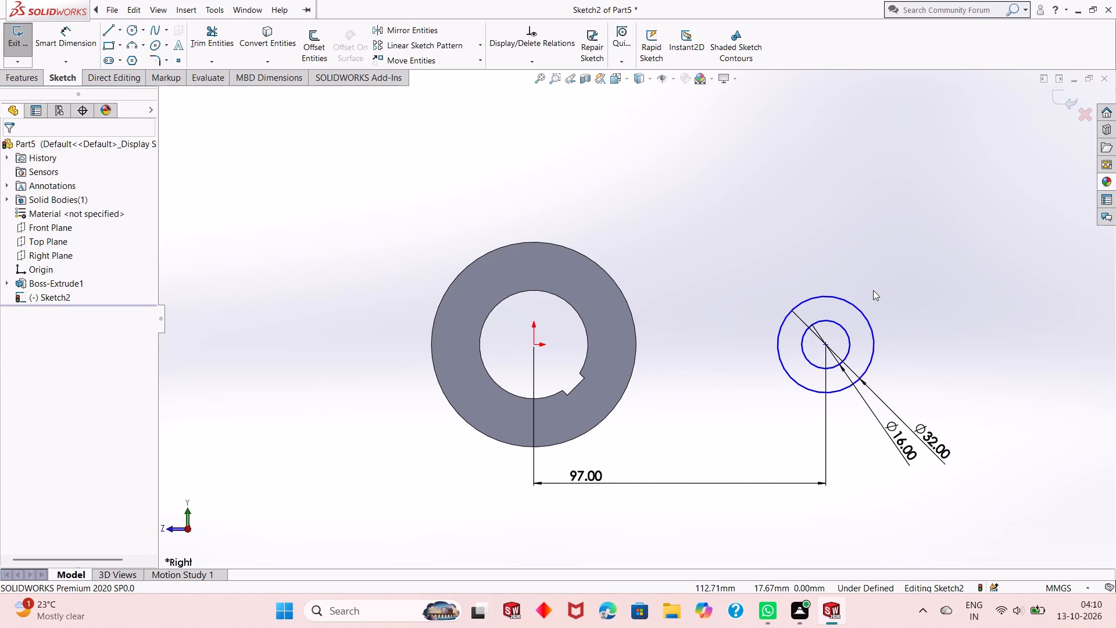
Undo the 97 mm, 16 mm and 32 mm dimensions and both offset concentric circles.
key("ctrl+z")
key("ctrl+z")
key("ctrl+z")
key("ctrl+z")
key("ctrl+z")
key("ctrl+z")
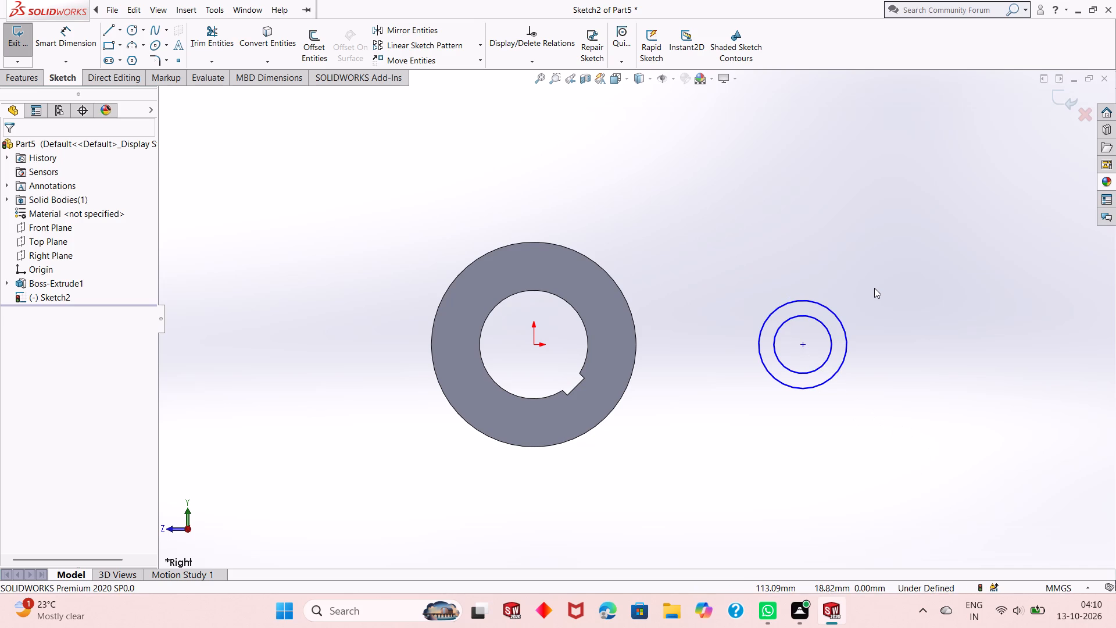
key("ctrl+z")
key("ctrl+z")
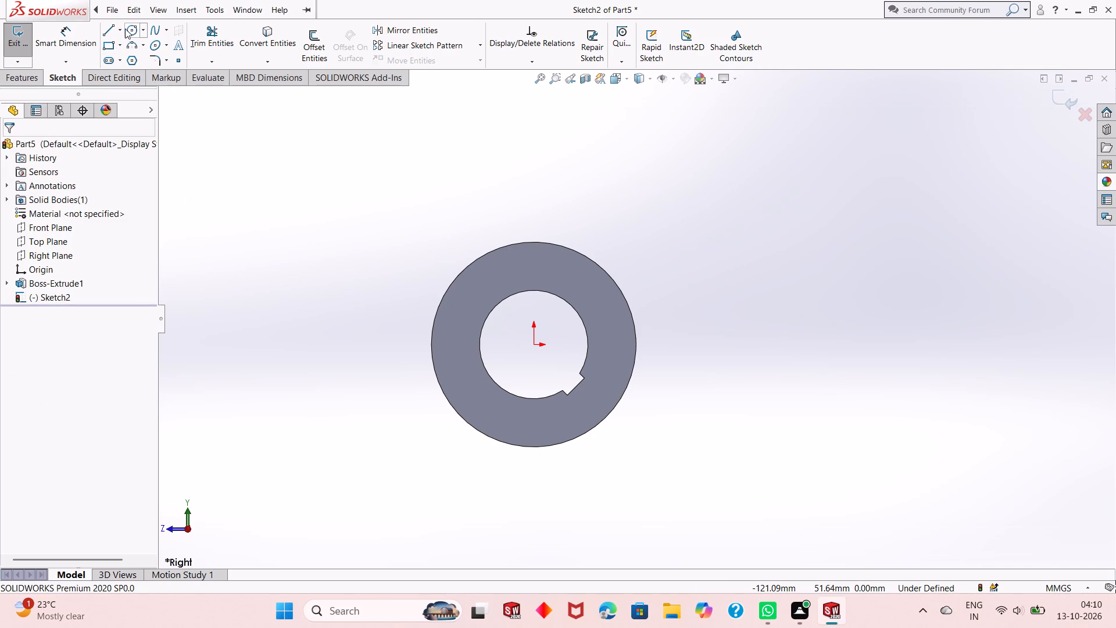
Sketch two concentric circles centred about 89 mm right of and 6 mm below the origin, with radii about 16 mm and 6.4 mm.
left_click(128, 27)
left_click(802, 362)
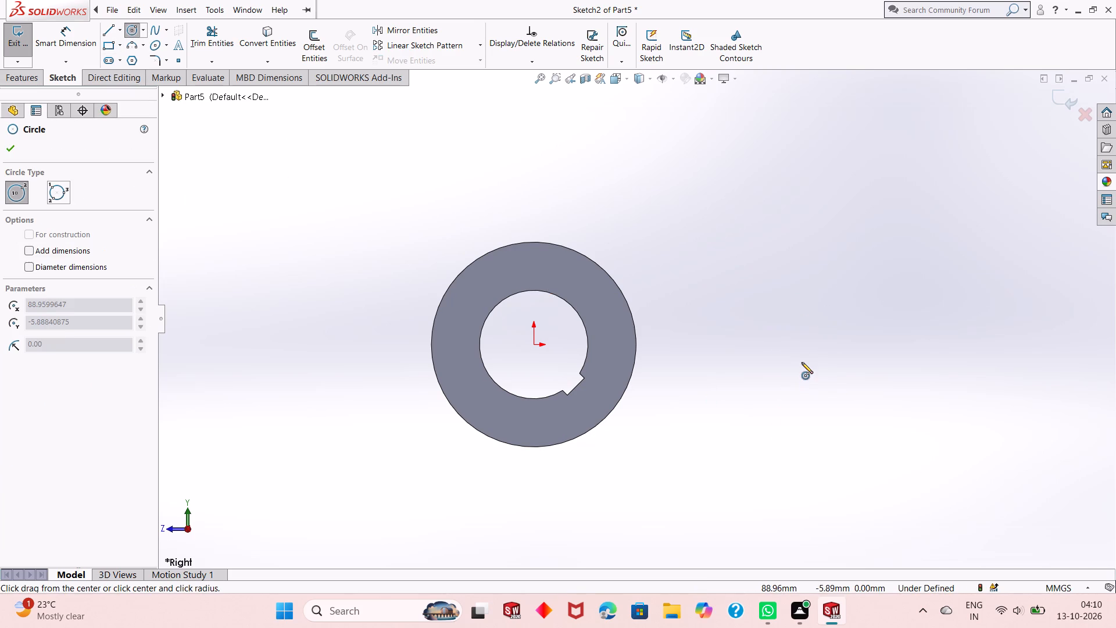
left_click(809, 410)
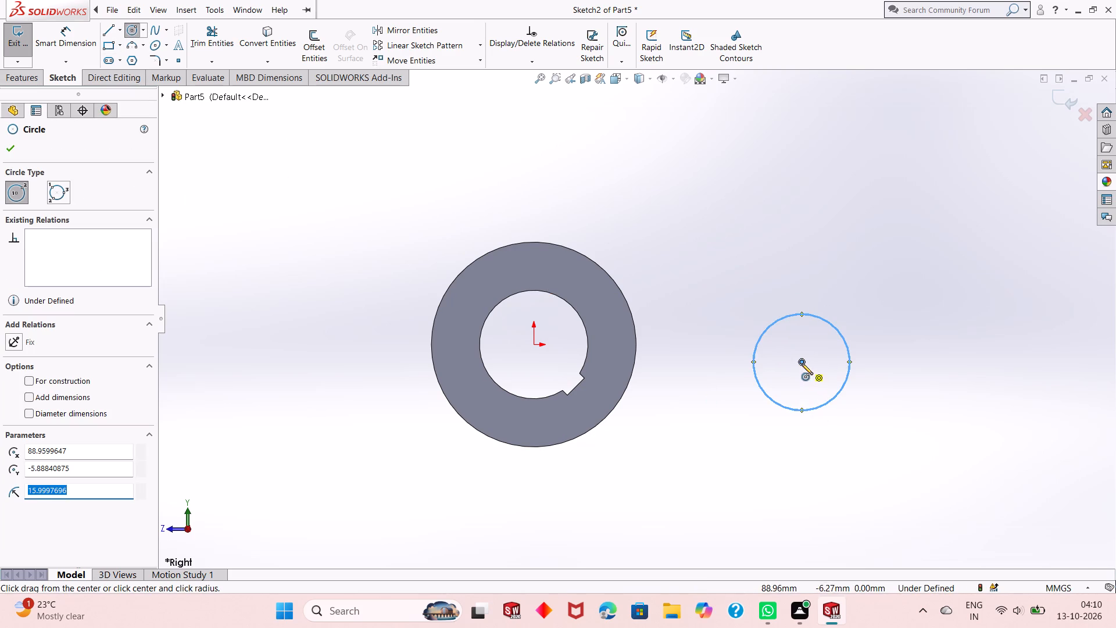
left_click(802, 363)
left_click(801, 381)
right_click(670, 283)
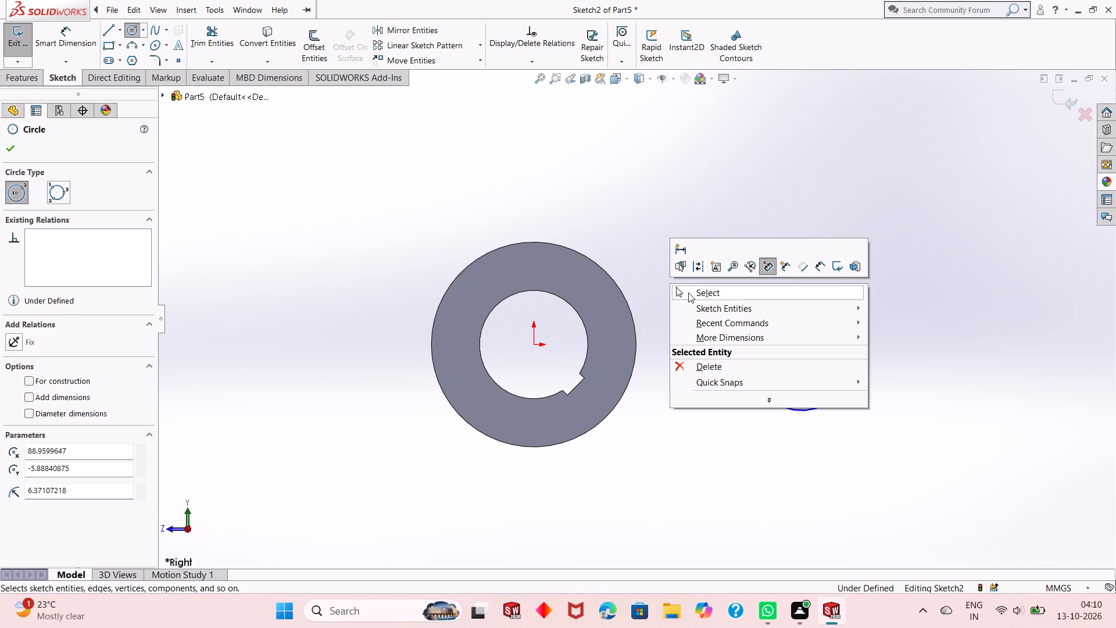
left_click(688, 294)
Dimension the outer offset circle with a diameter of 32 mm.
left_click(45, 45)
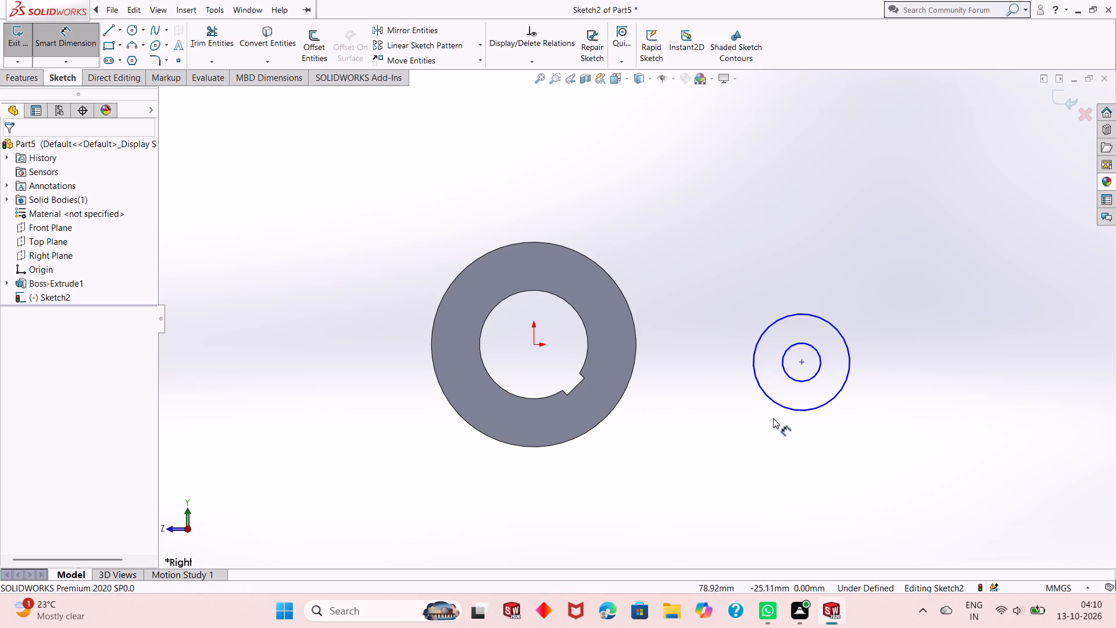
left_click(807, 407)
left_click(922, 462)
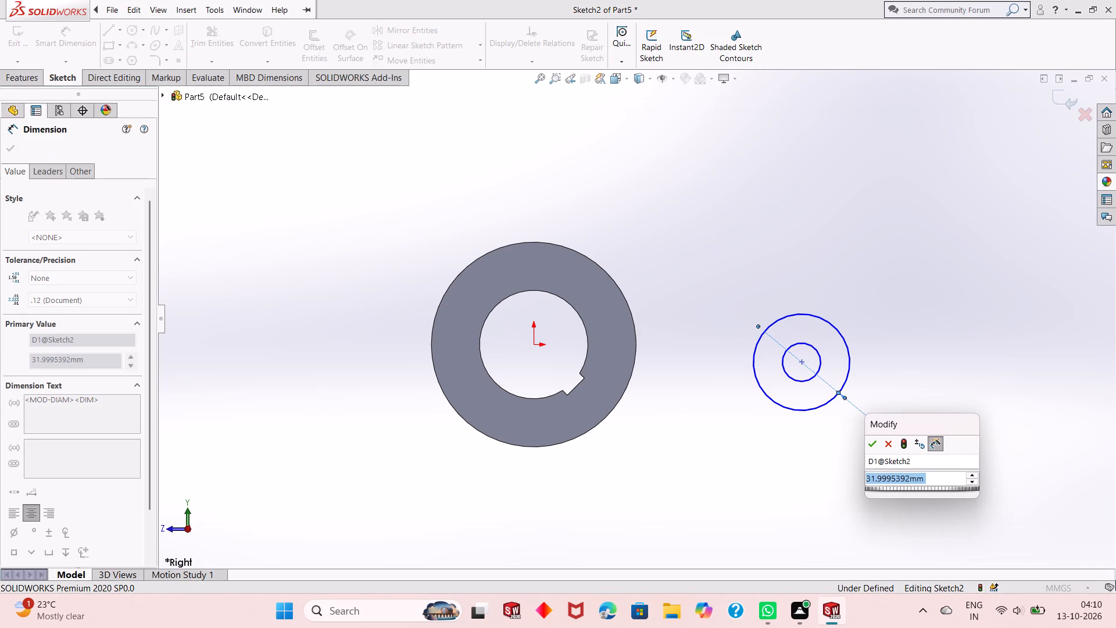
type("16+16")
key("Return")
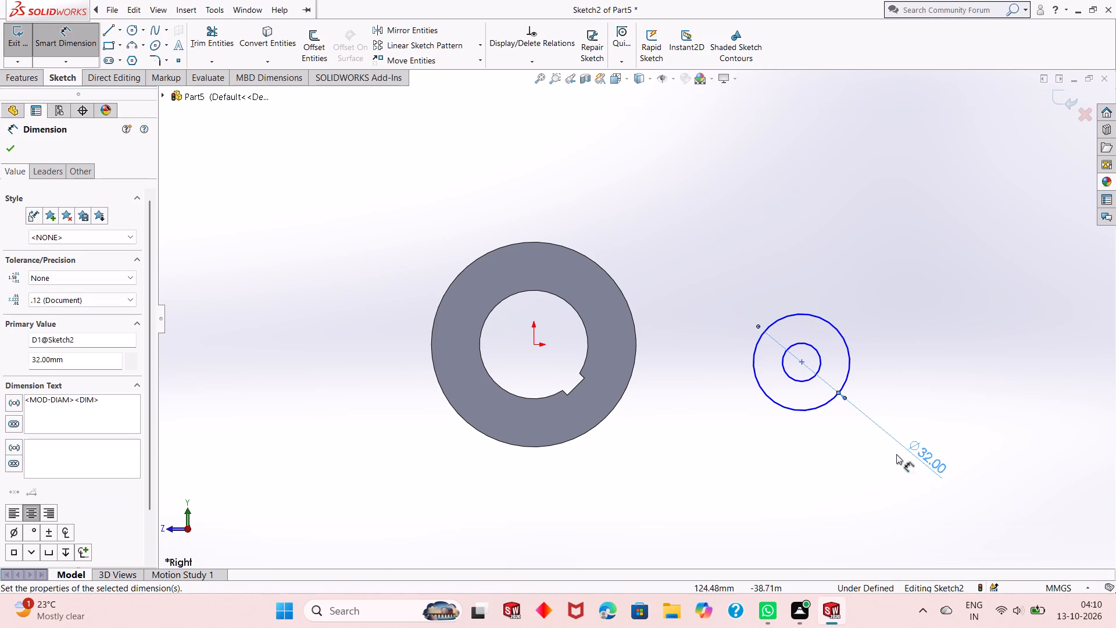
Dimension the inner offset circle with a diameter of 16 mm.
left_click(810, 381)
left_click_drag(859, 448, 872, 468)
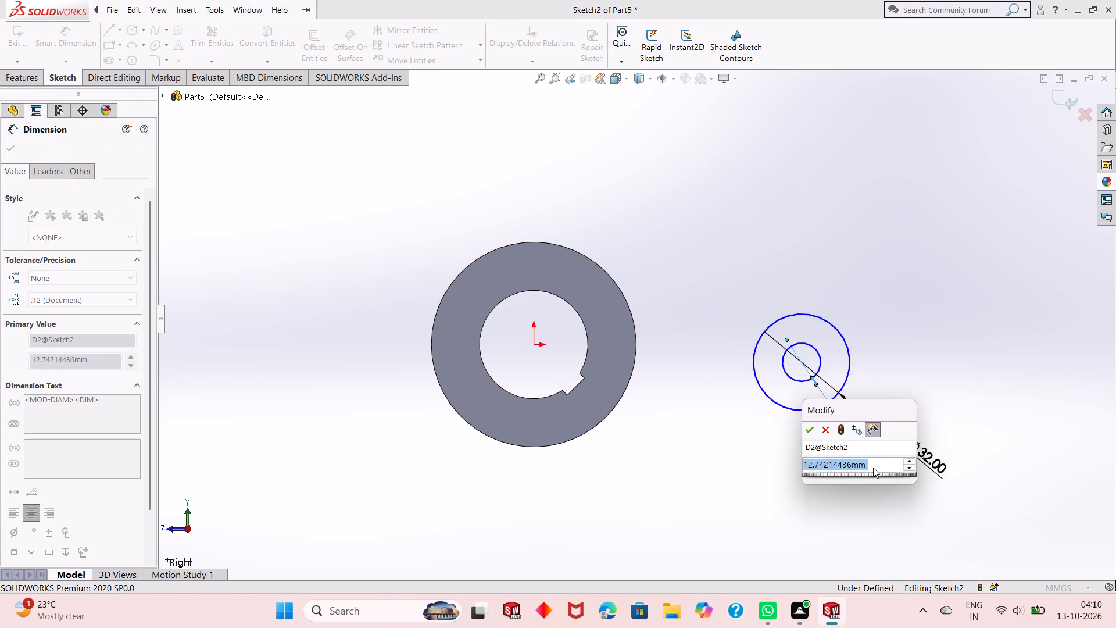
type("16")
key("Return")
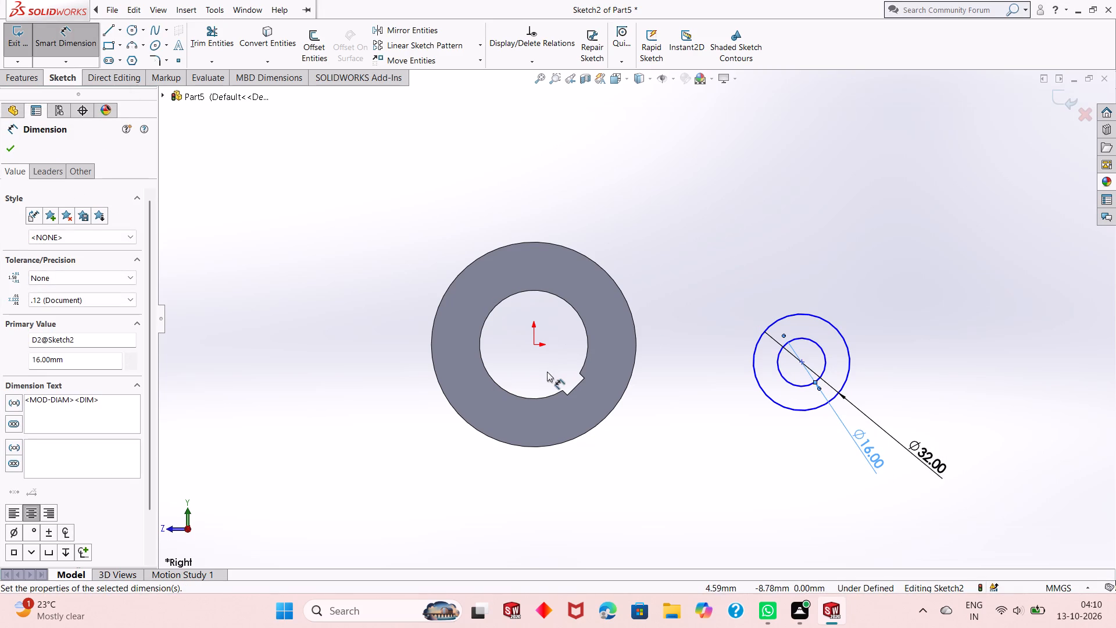
Dimension the horizontal distance from the origin to the offset circles' centre as 97 mm.
left_click(803, 363)
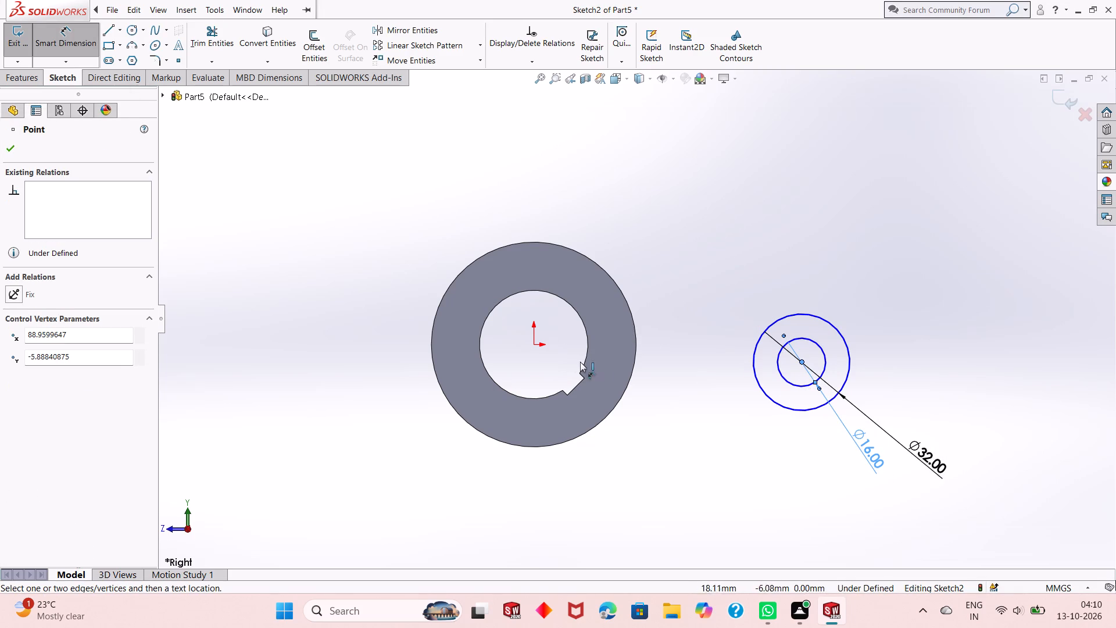
left_click(530, 344)
left_click(533, 345)
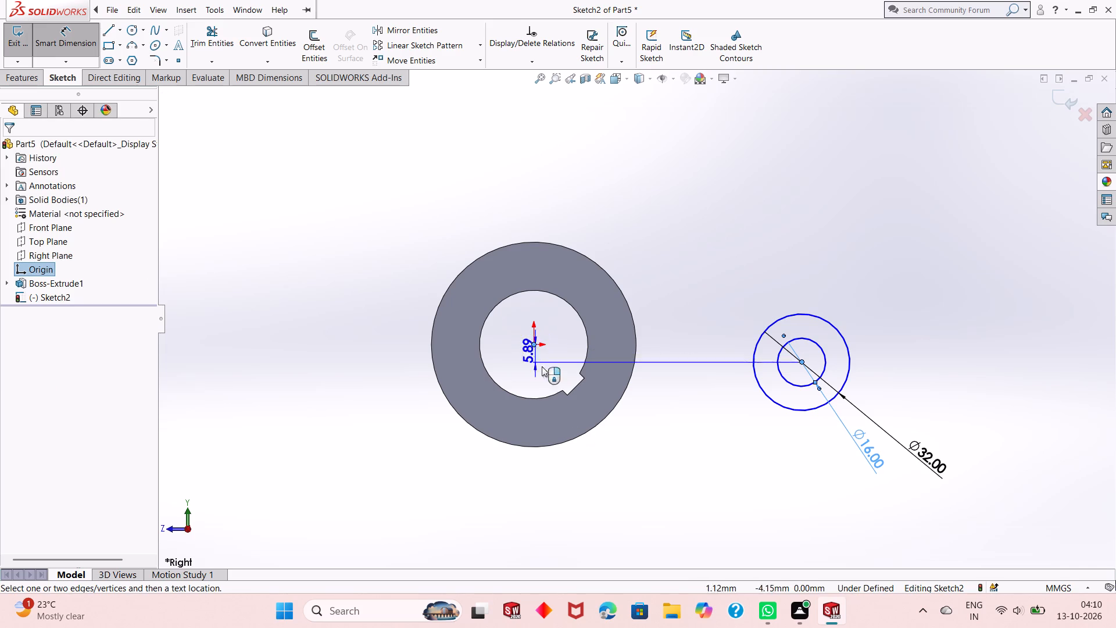
left_click(598, 496)
type("97")
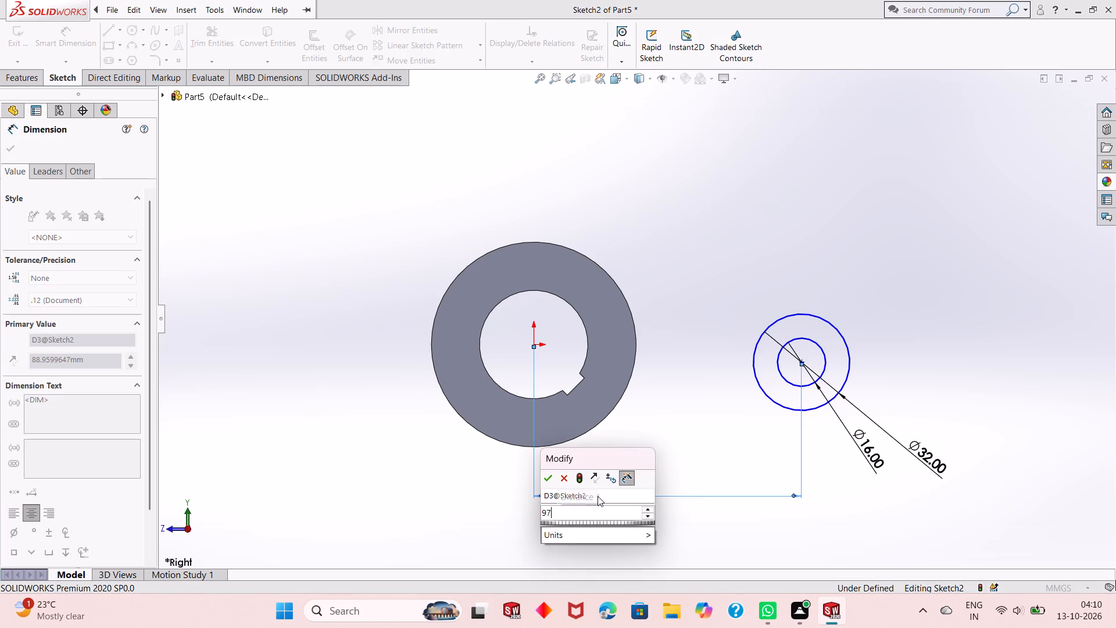
key("Return")
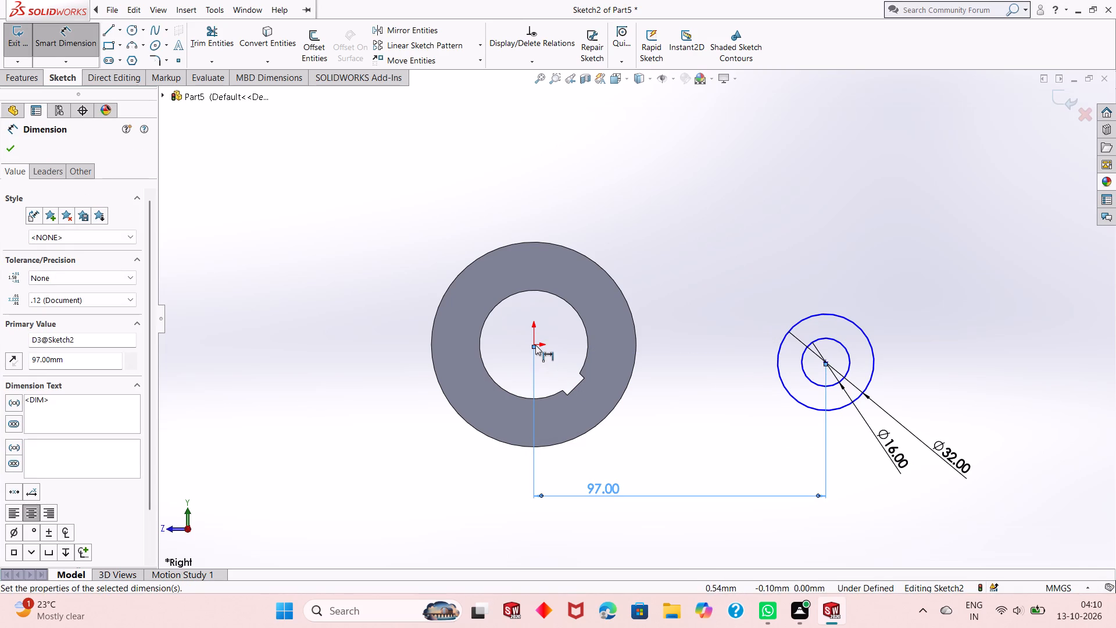
Dimension the vertical distance from the origin to the offset circles' centre as 28 mm.
left_click(535, 344)
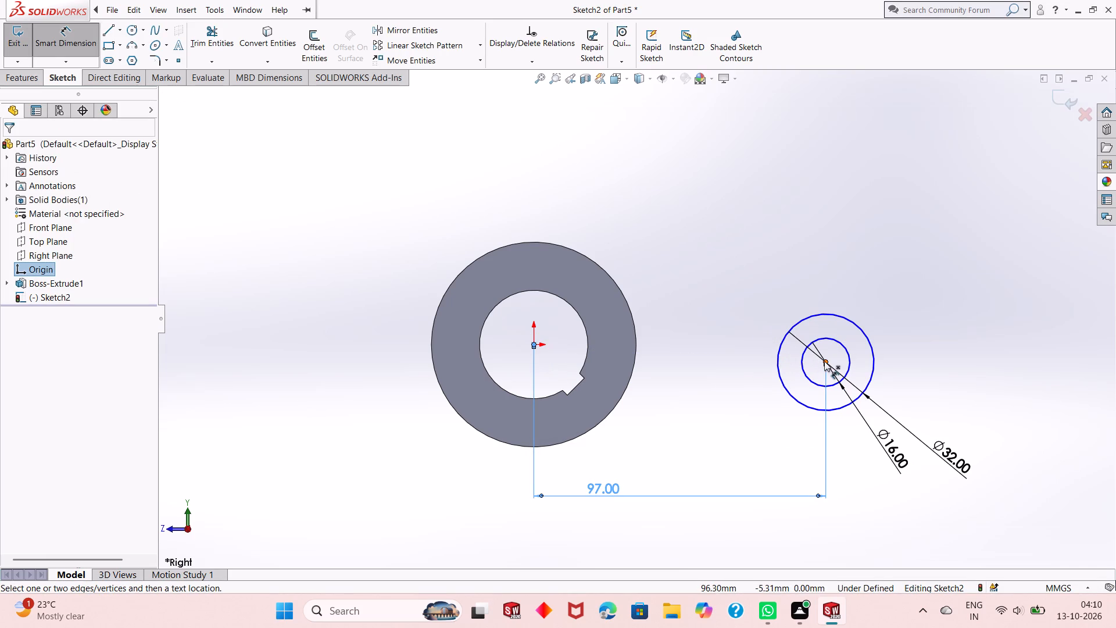
left_click(824, 361)
left_click(954, 350)
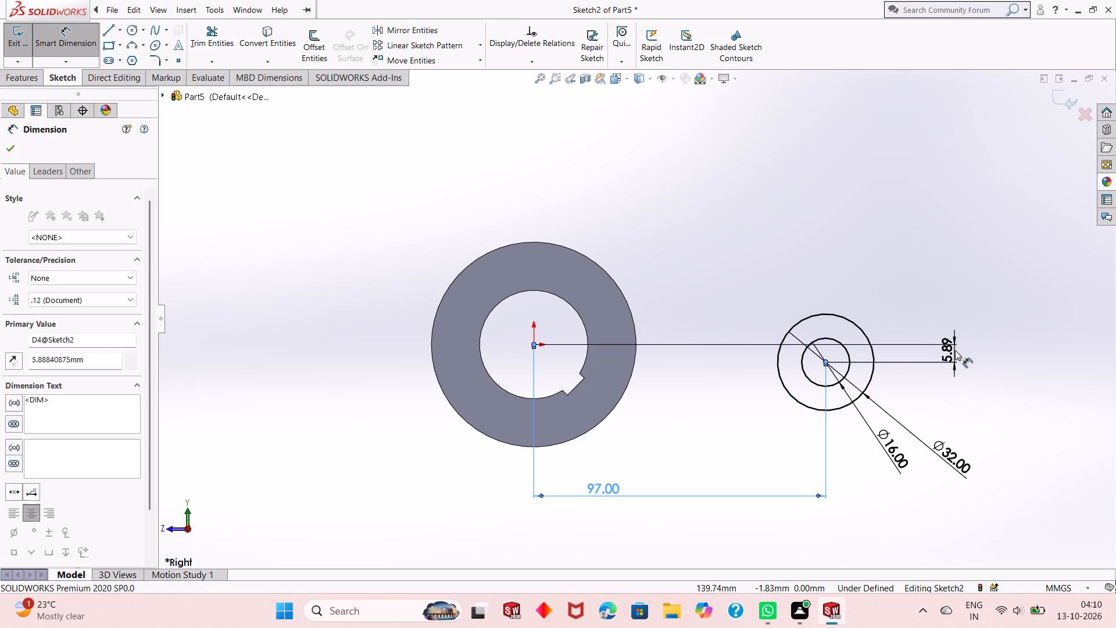
type("28")
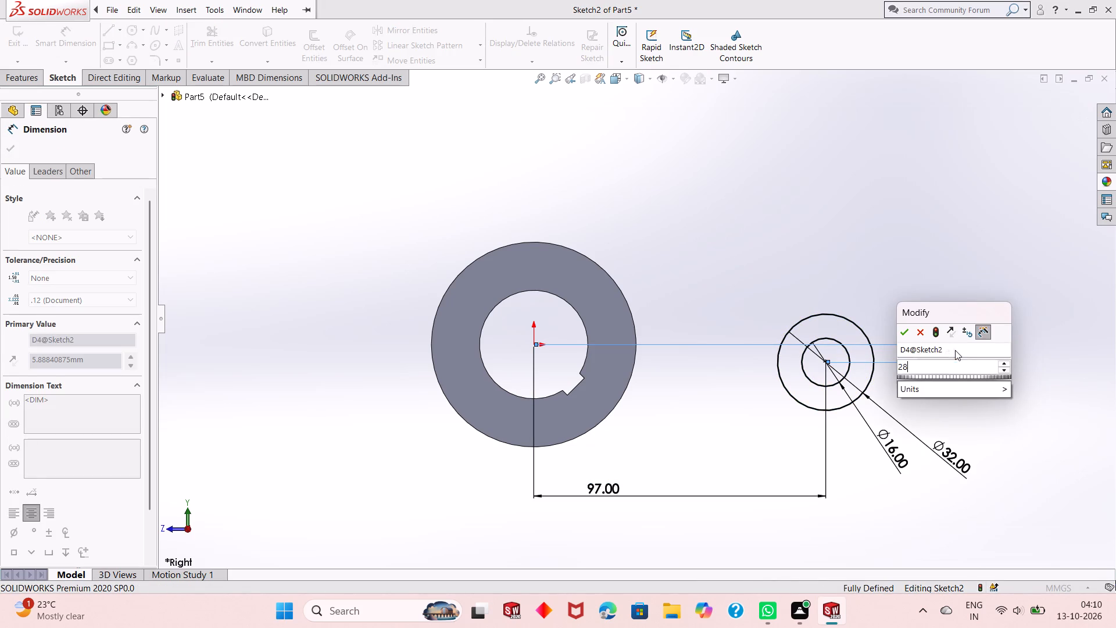
key("Return")
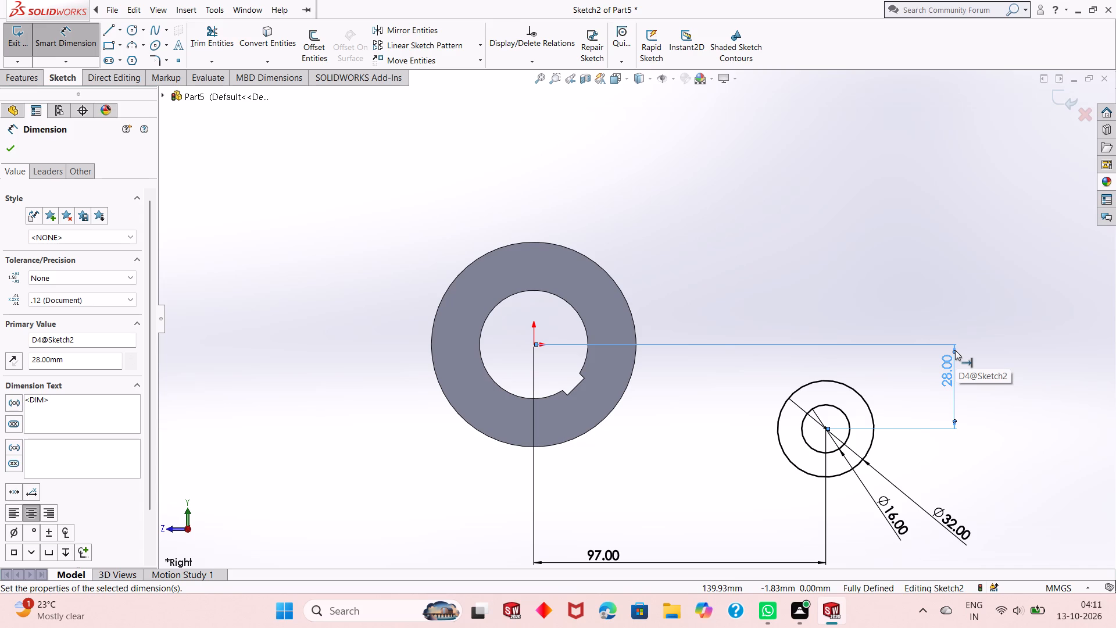
right_click(918, 228)
left_click(922, 265)
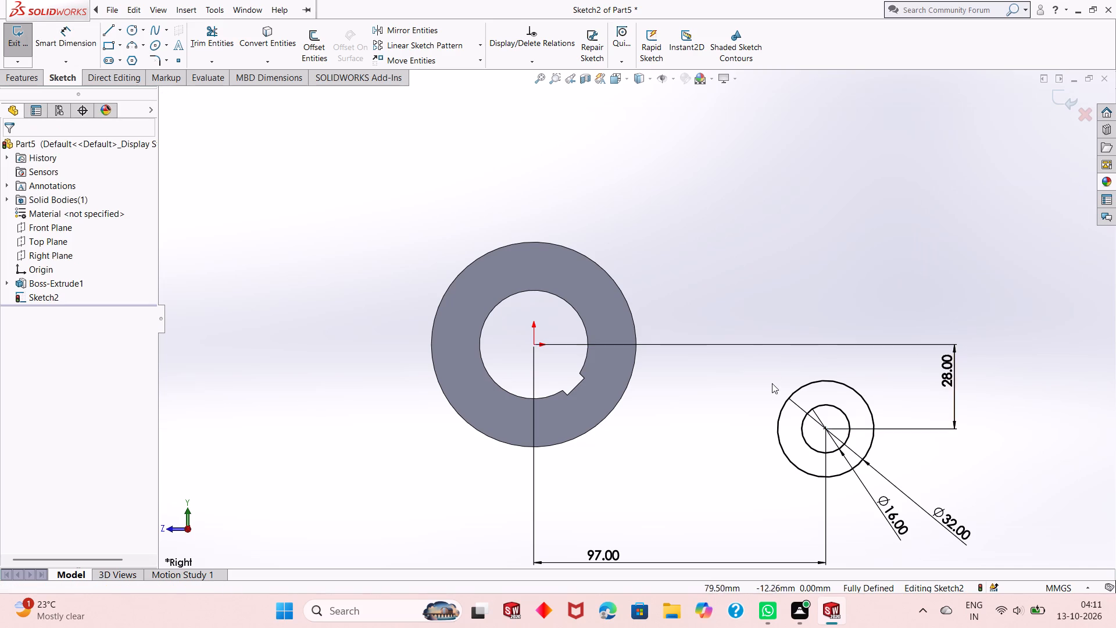
Sketch a downward-bulging three-point arc of radius 78 mm from the hub's lower outer edge to the lower side of the 32 mm circle.
scroll(770, 388, "up", 3)
scroll(629, 395, "down", 1)
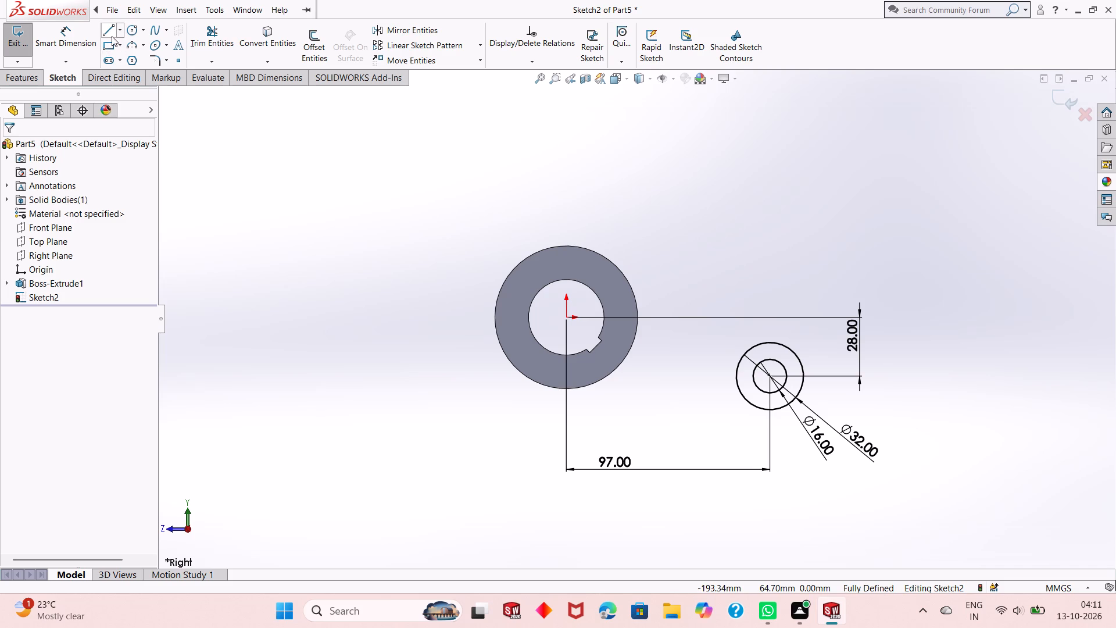
left_click(129, 48)
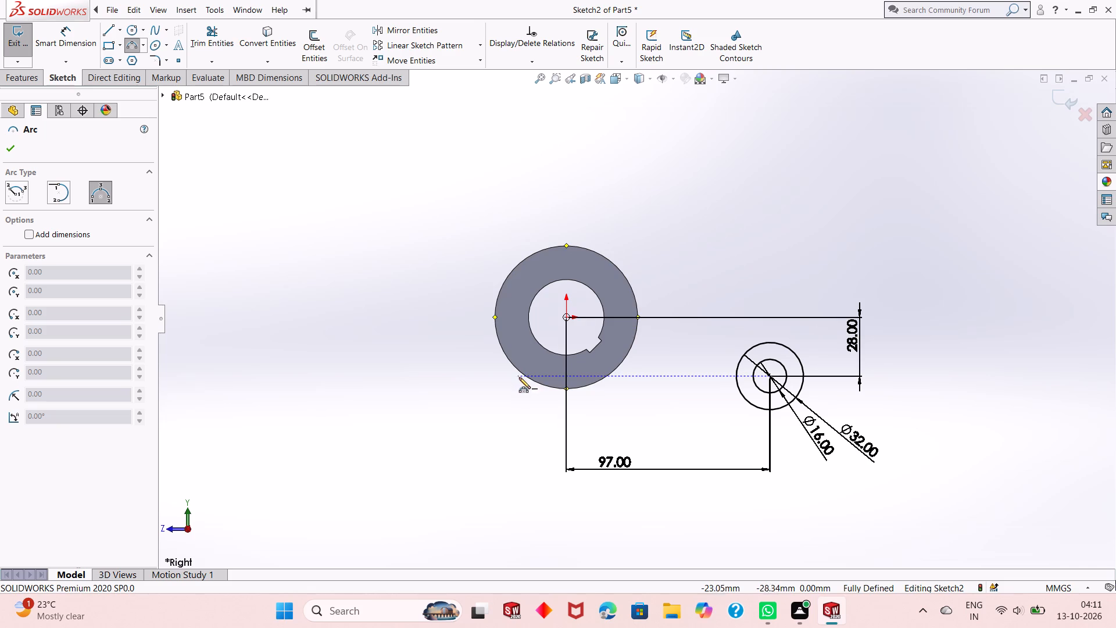
left_click(536, 380)
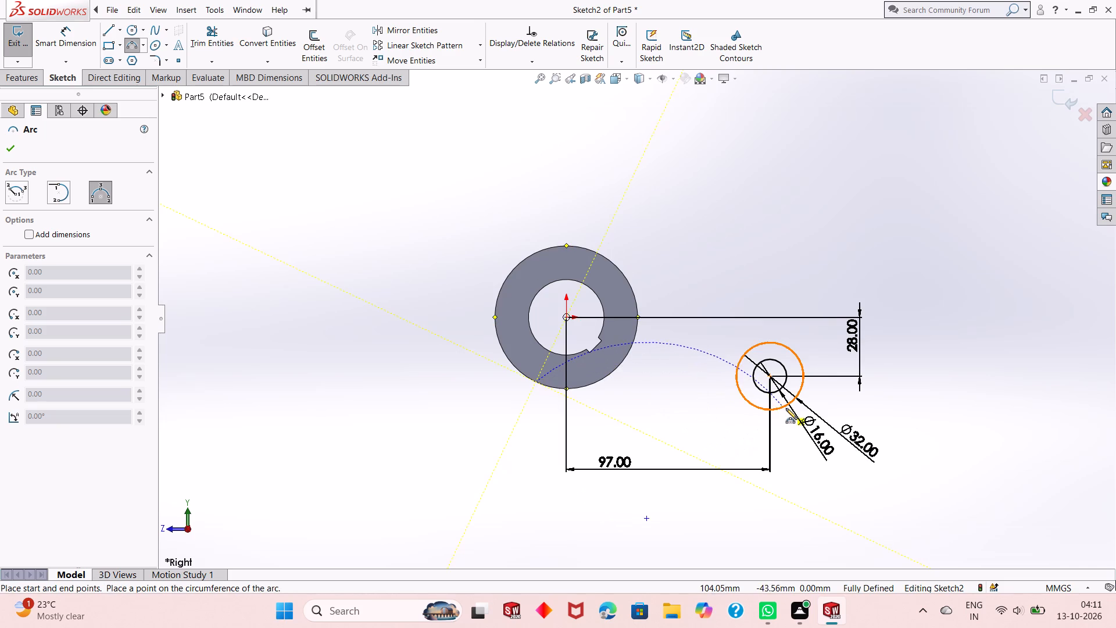
left_click(786, 405)
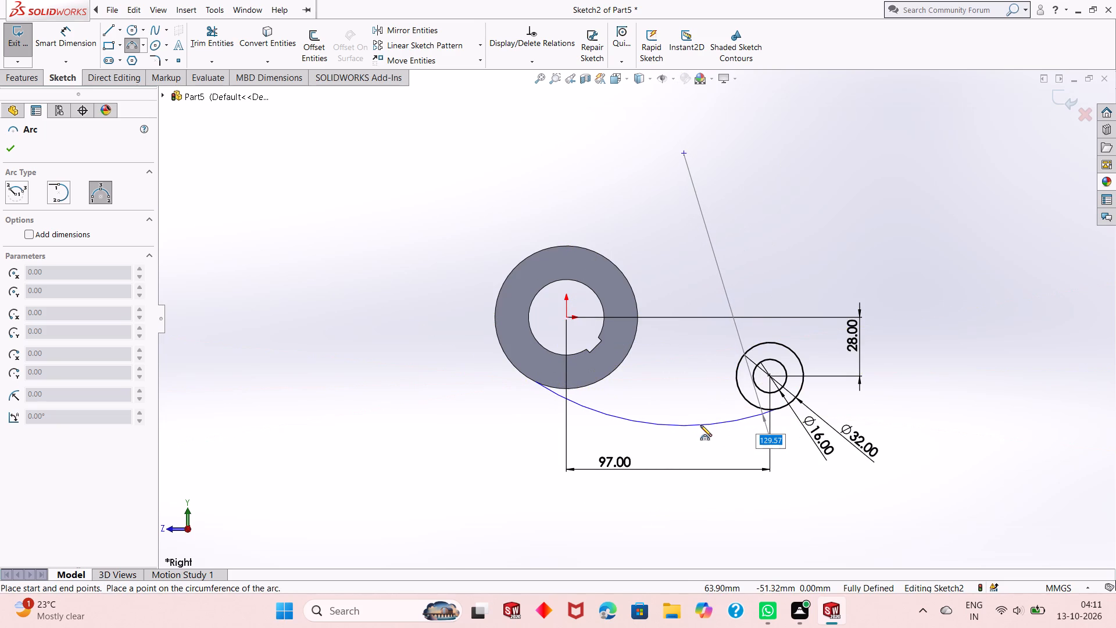
type("78")
key("Return")
right_click(310, 334)
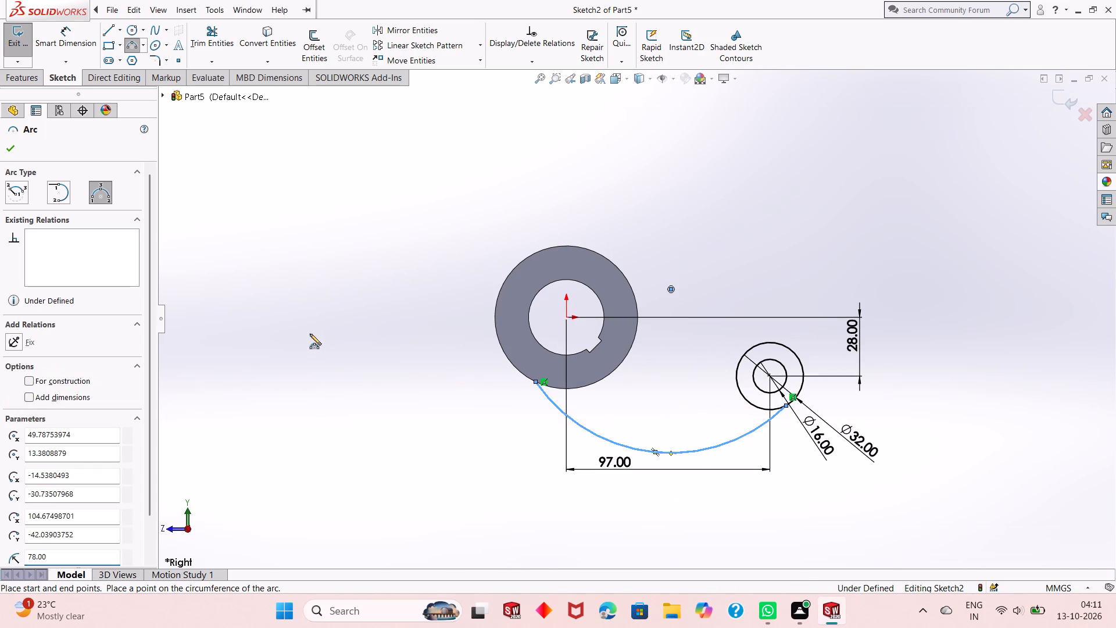
left_click(356, 340)
Add a 78 mm radius dimension to the large lower arc.
left_click(75, 46)
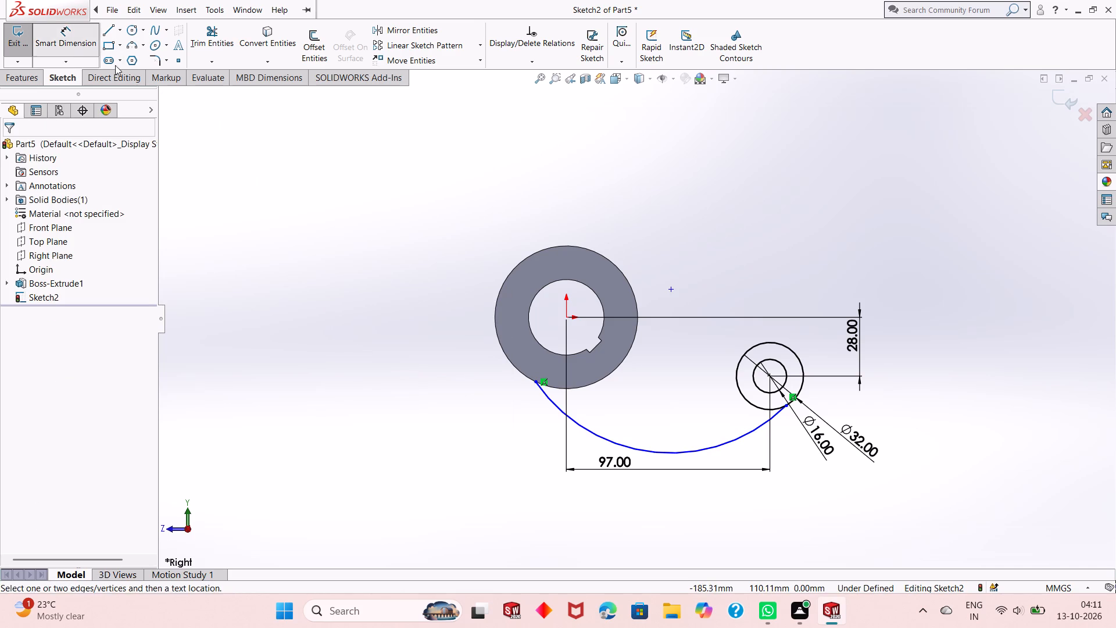
left_click(693, 448)
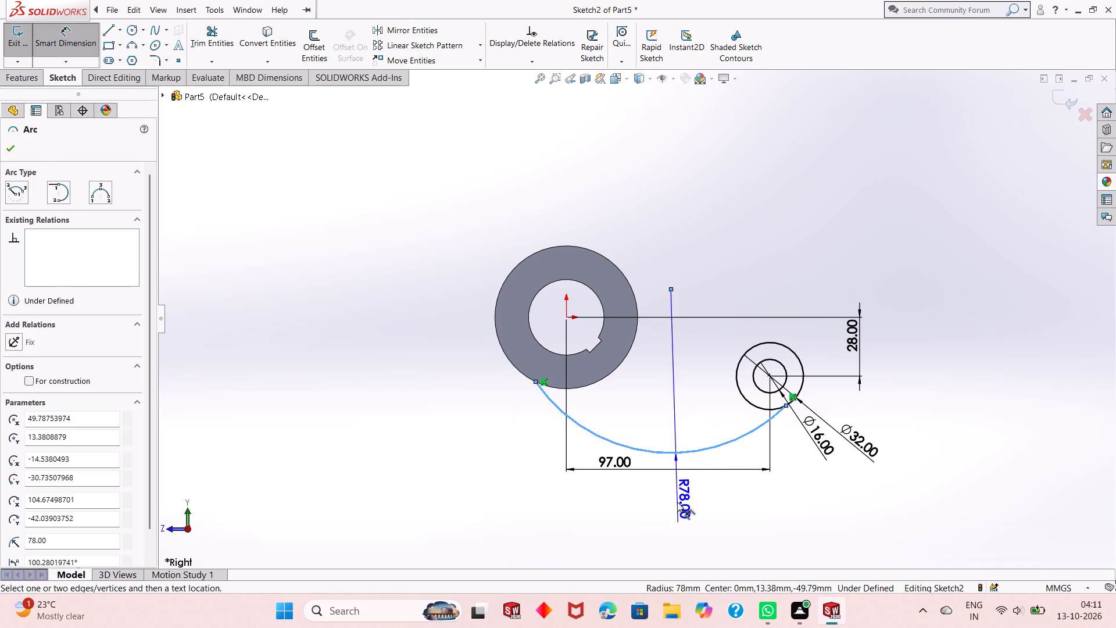
left_click(677, 502)
left_click(624, 485)
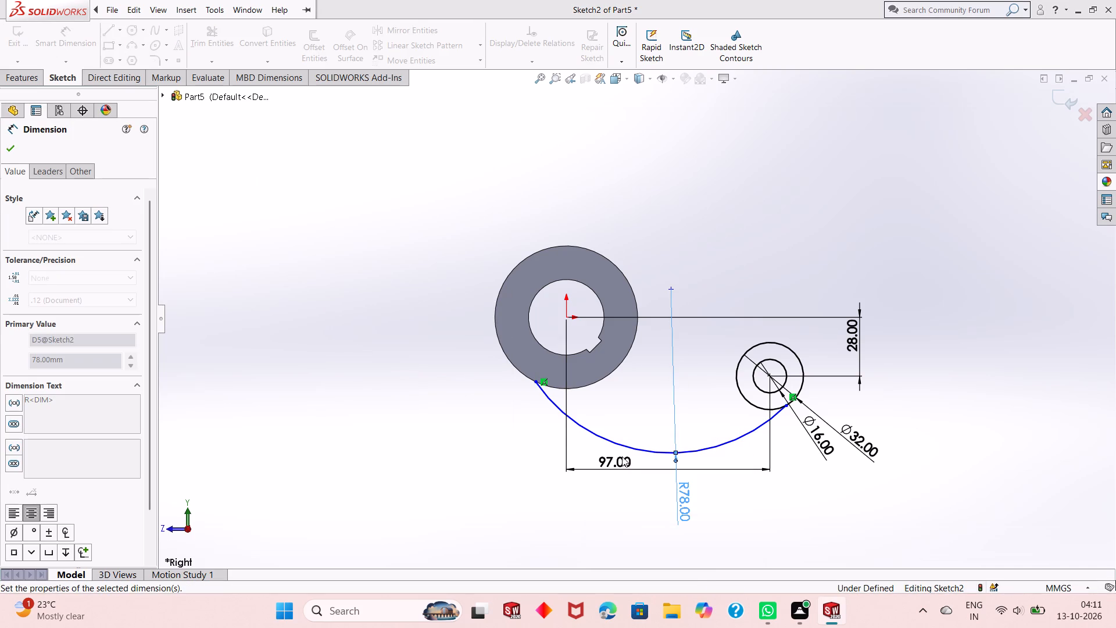
right_click(446, 372)
left_click(456, 410)
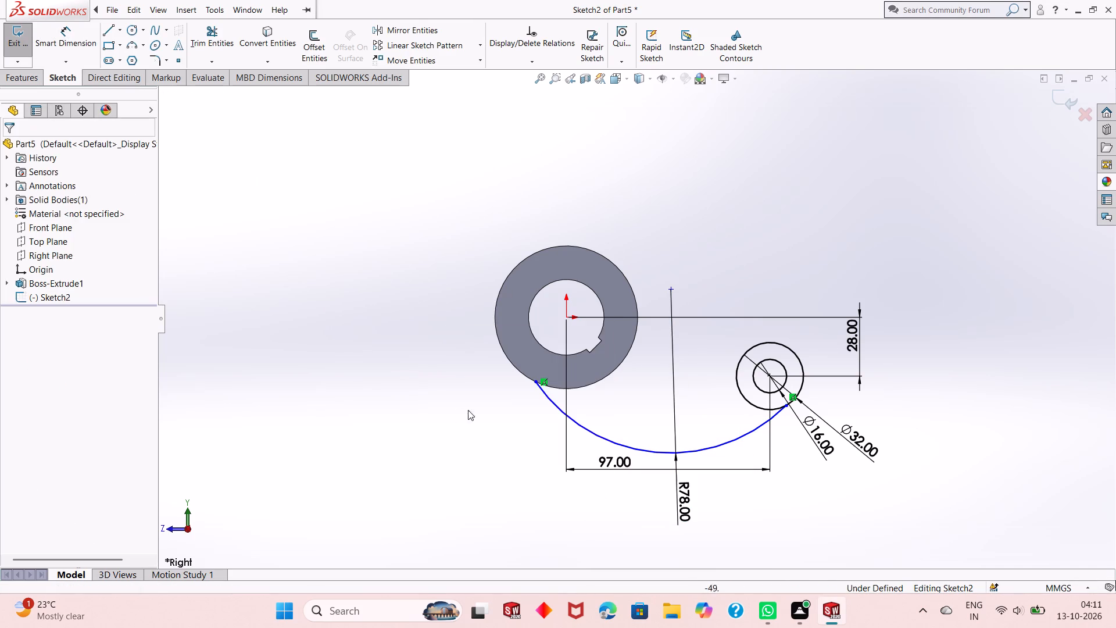
Make the 78 mm arc tangent to the hub's outer circular edge.
left_click(554, 407)
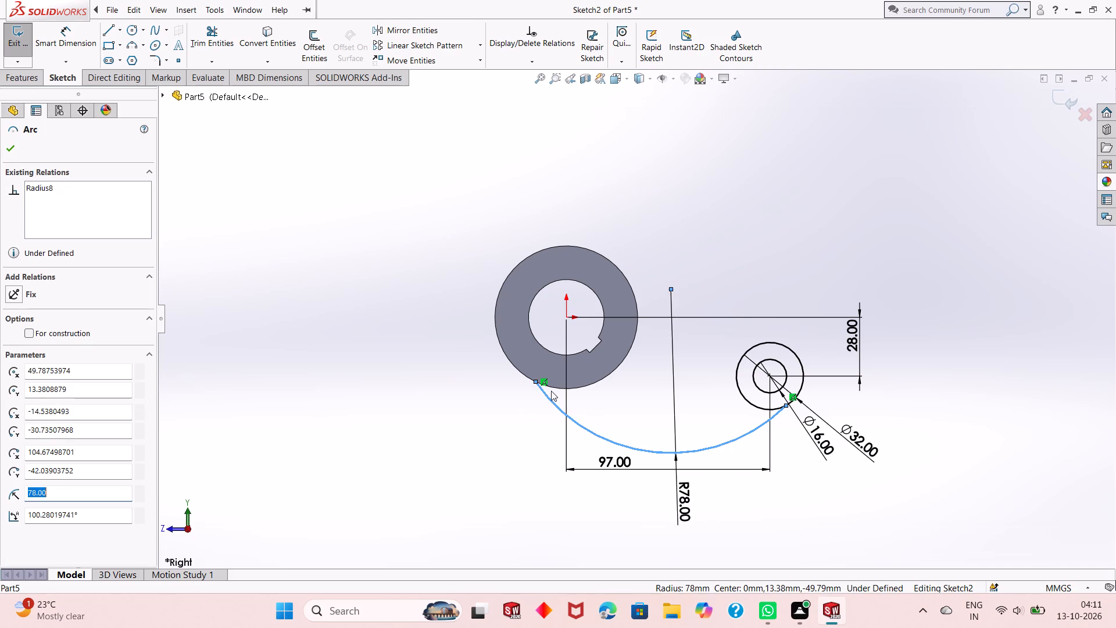
left_click(560, 388, "ctrl")
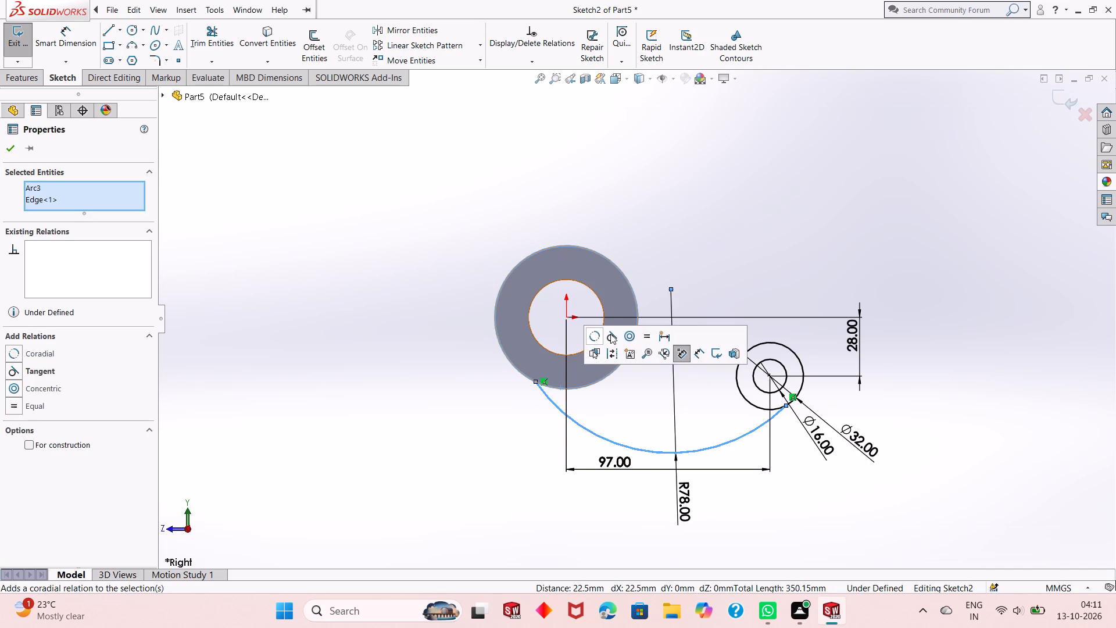
left_click(610, 336)
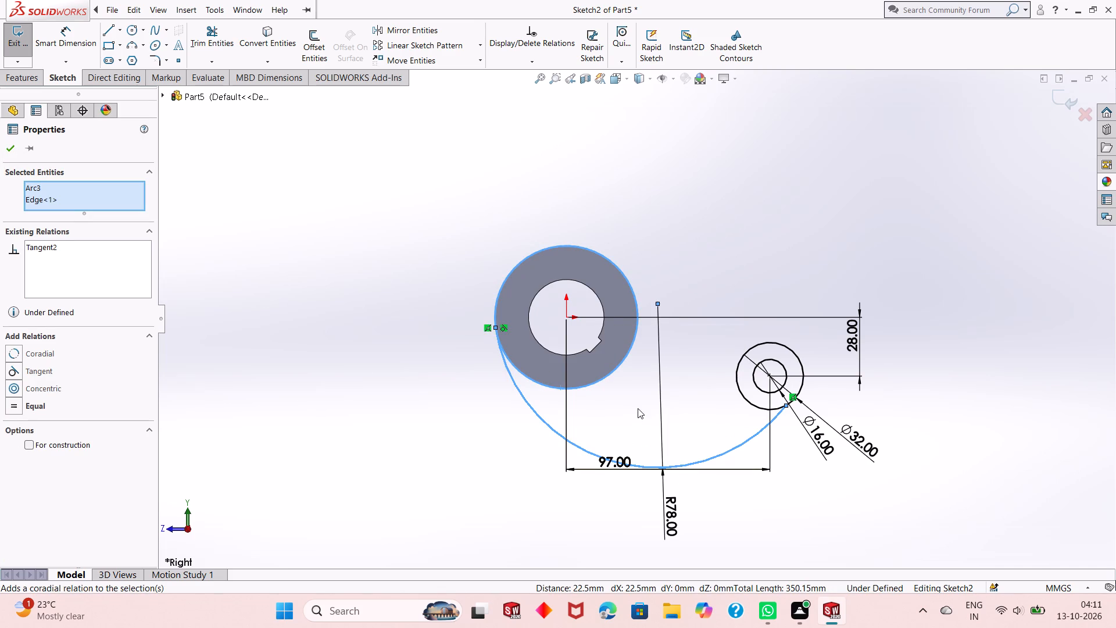
left_click(8, 148)
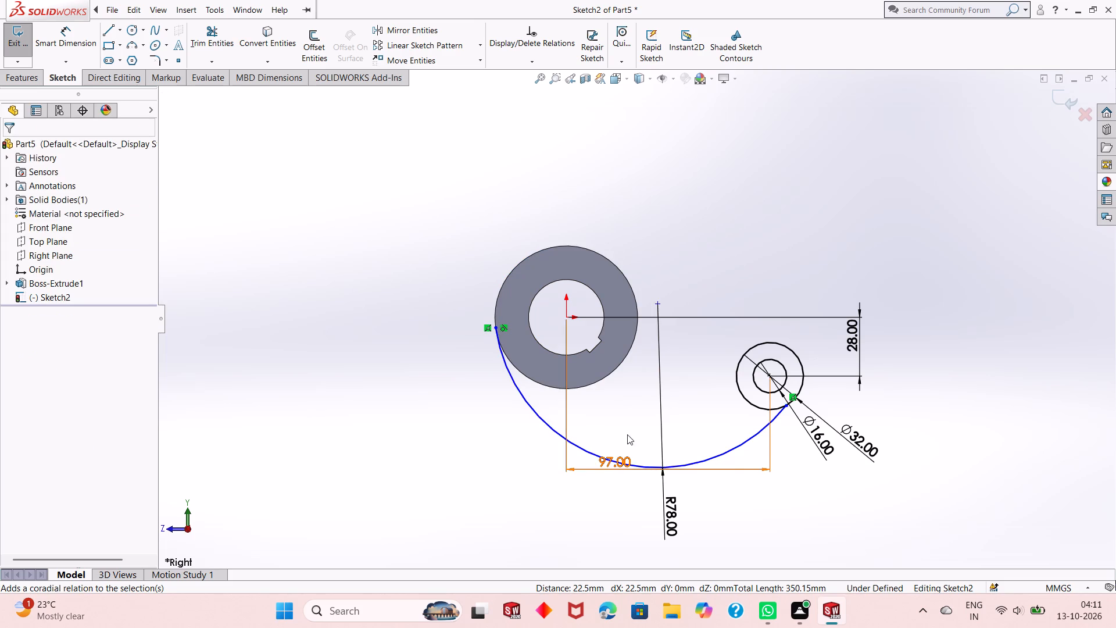
Make the 78 mm arc tangent to the 32 mm offset circle.
left_click(748, 444)
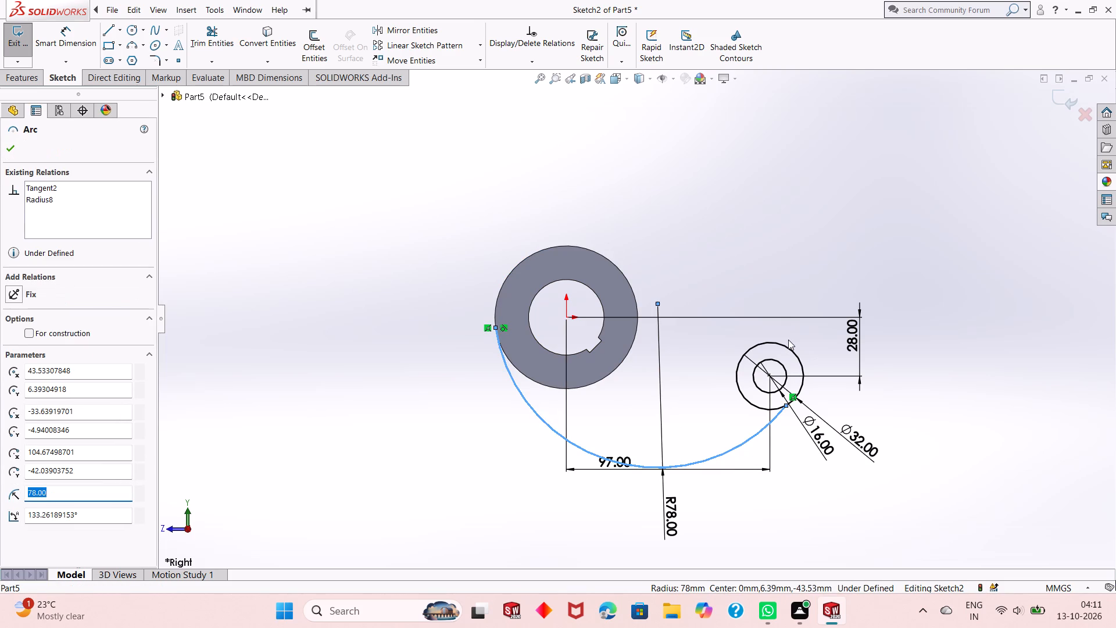
left_click(791, 351, "ctrl")
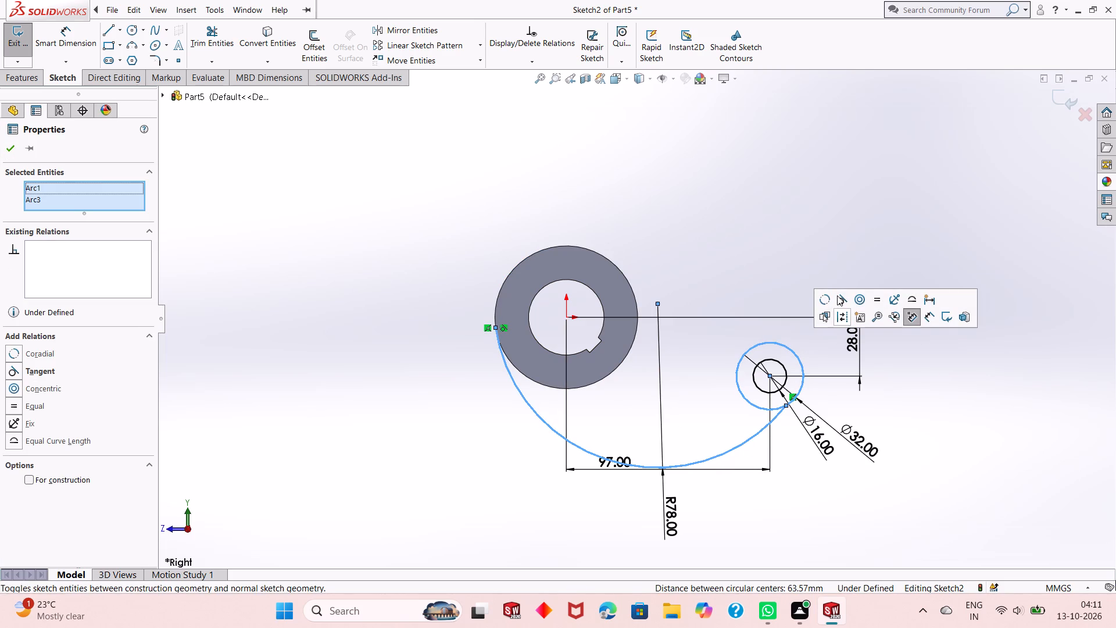
left_click(837, 295)
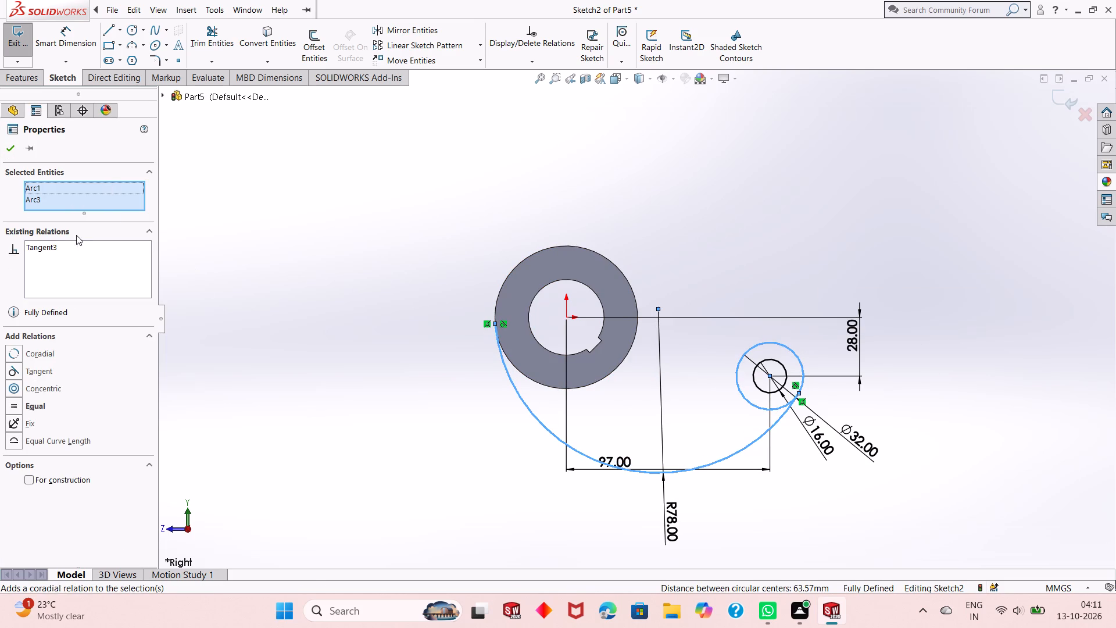
left_click(6, 148)
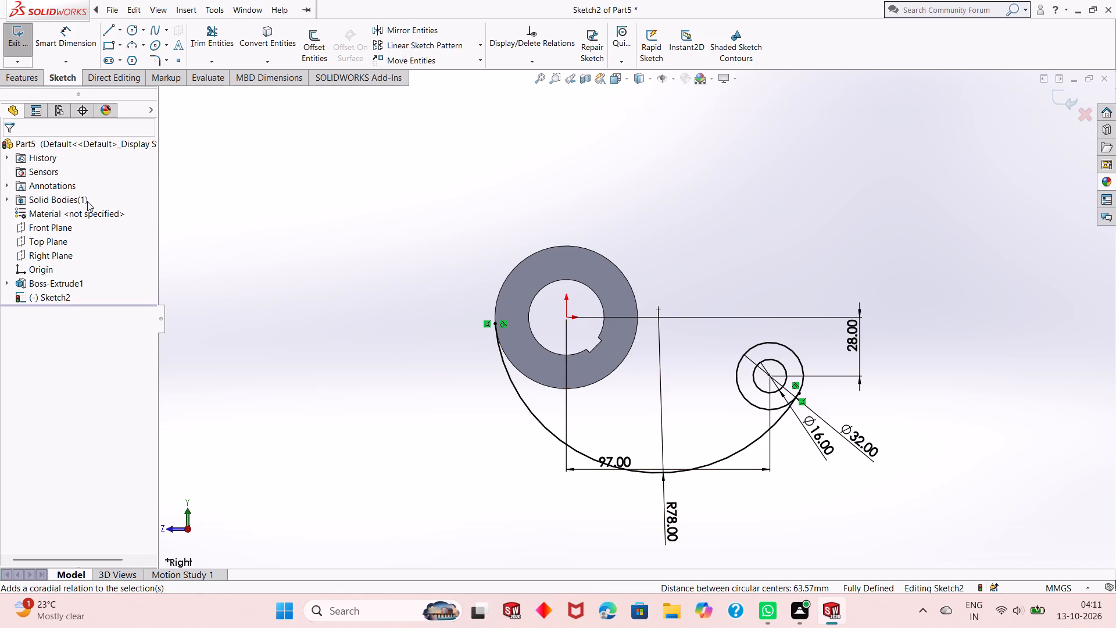
Sketch a downward-bulging three-point arc of radius 26 mm between the facing sides of the hub's outer edge and the 32 mm circle.
left_click(137, 47)
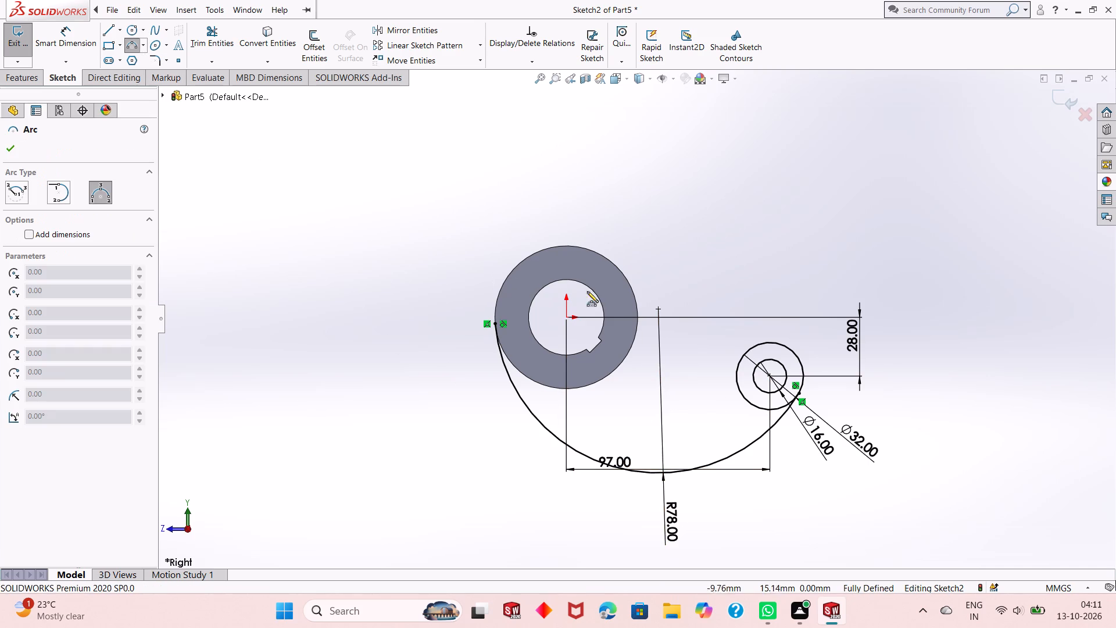
left_click(632, 291)
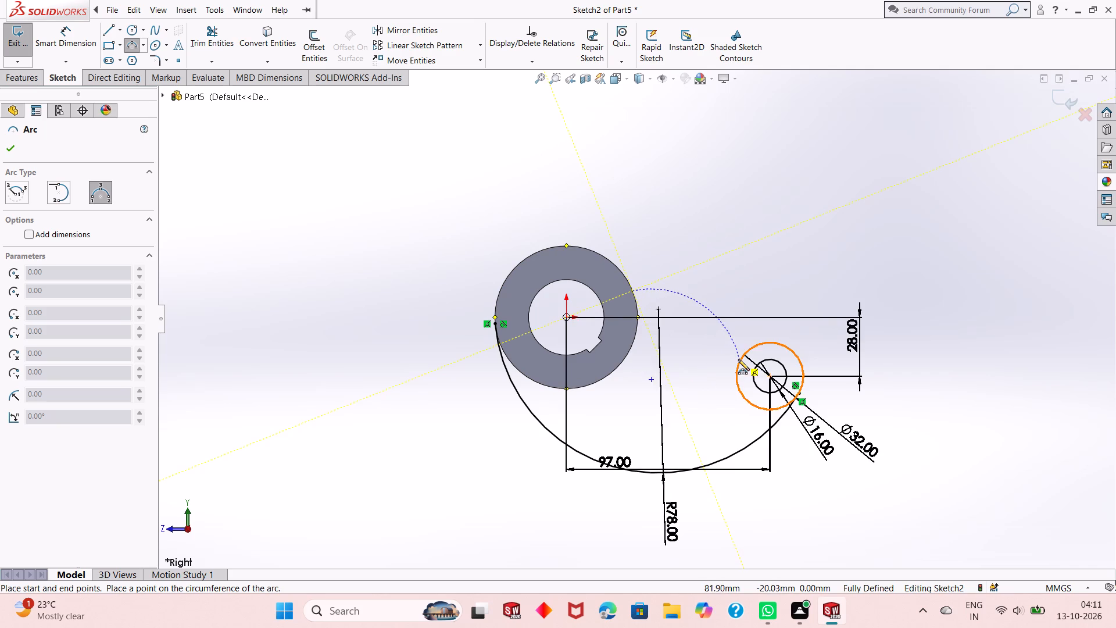
left_click(738, 359)
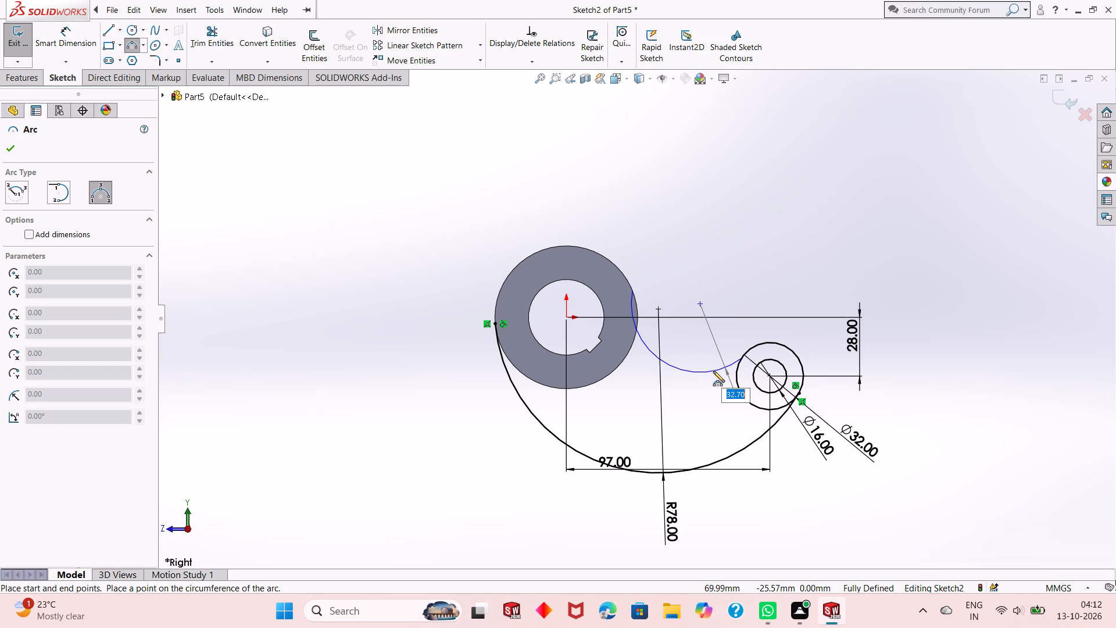
type("26")
key("Return")
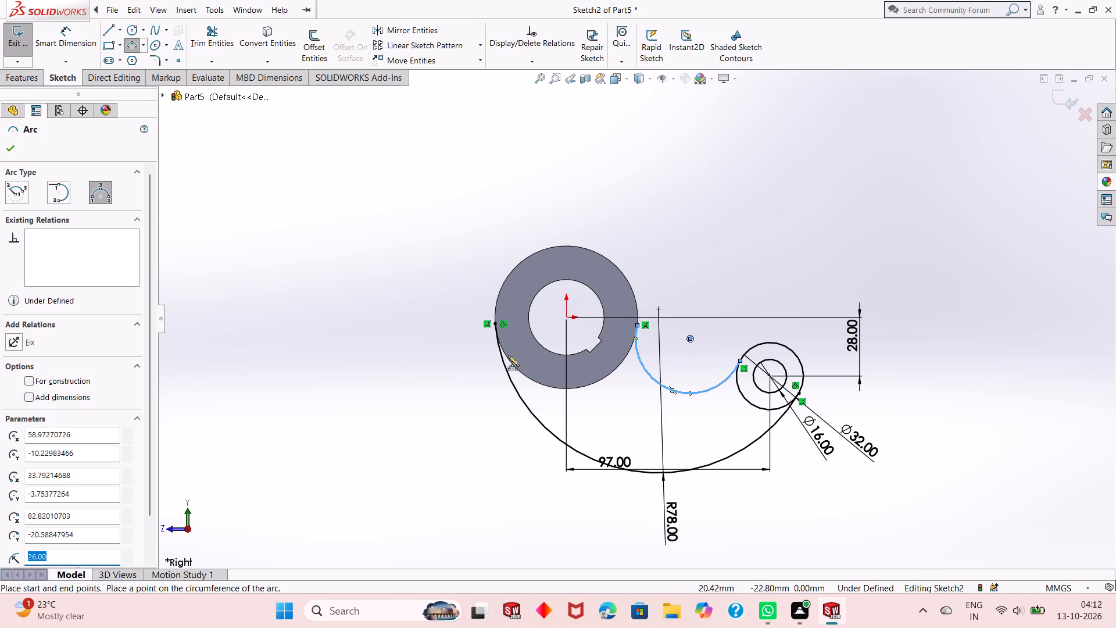
right_click(279, 313)
left_click(296, 327)
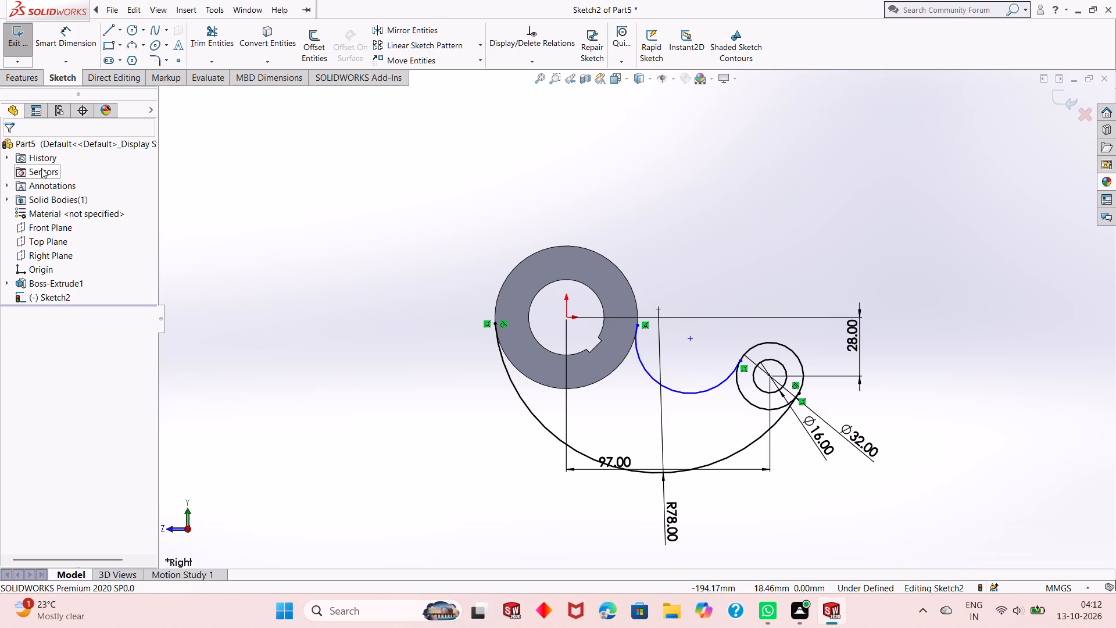
Add a 26 mm radius dimension to the small arc between the hub and the 32 mm circle.
left_click(71, 28)
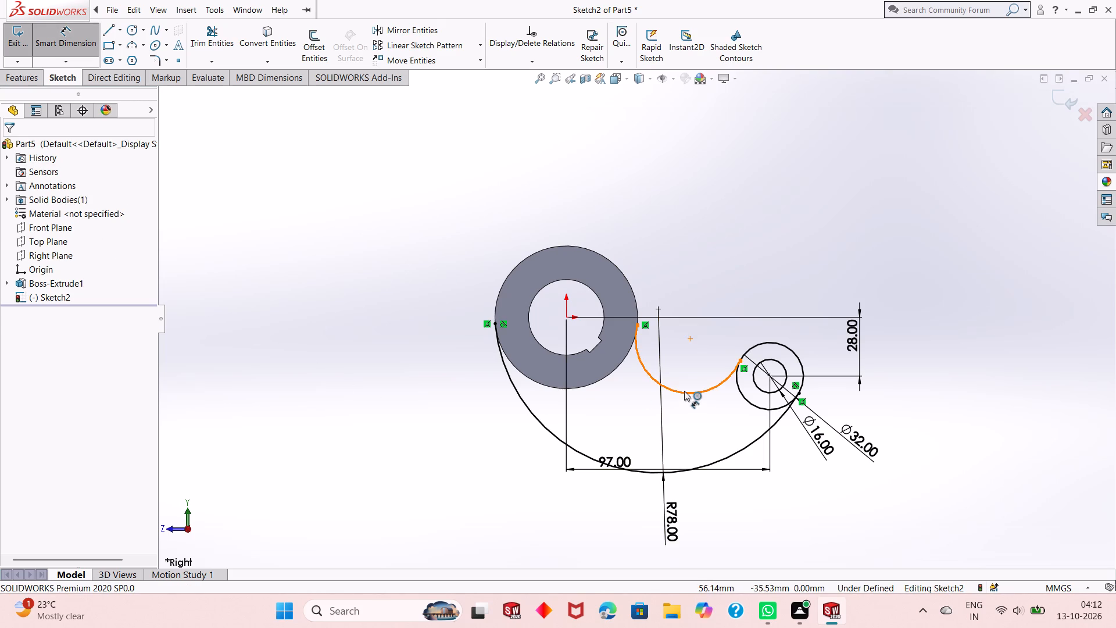
left_click(684, 391)
left_click(609, 413)
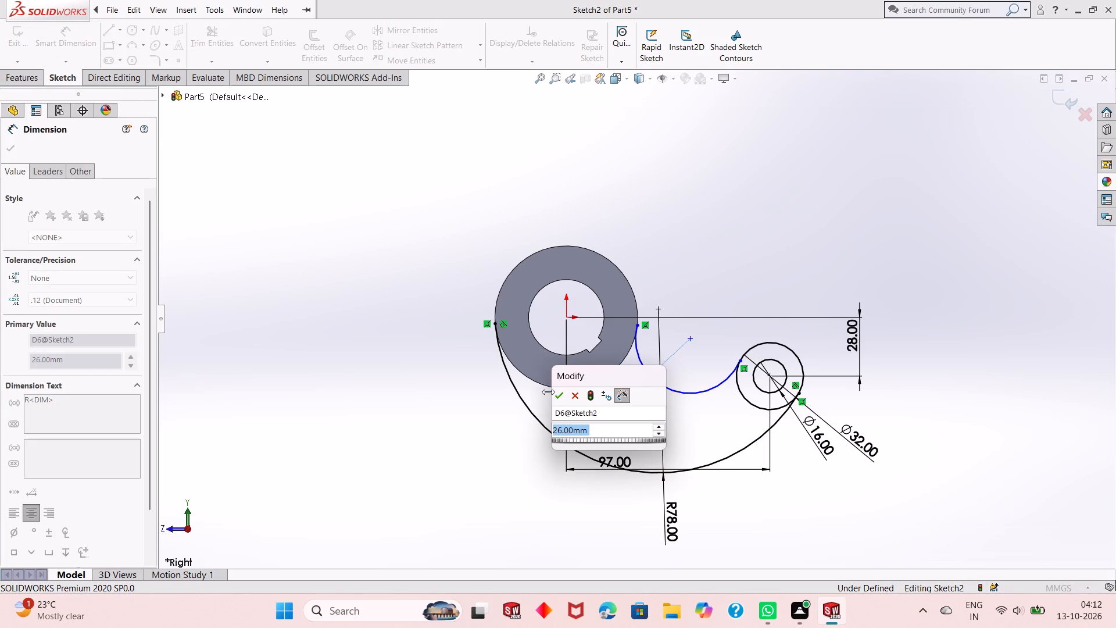
left_click(554, 399)
right_click(342, 294)
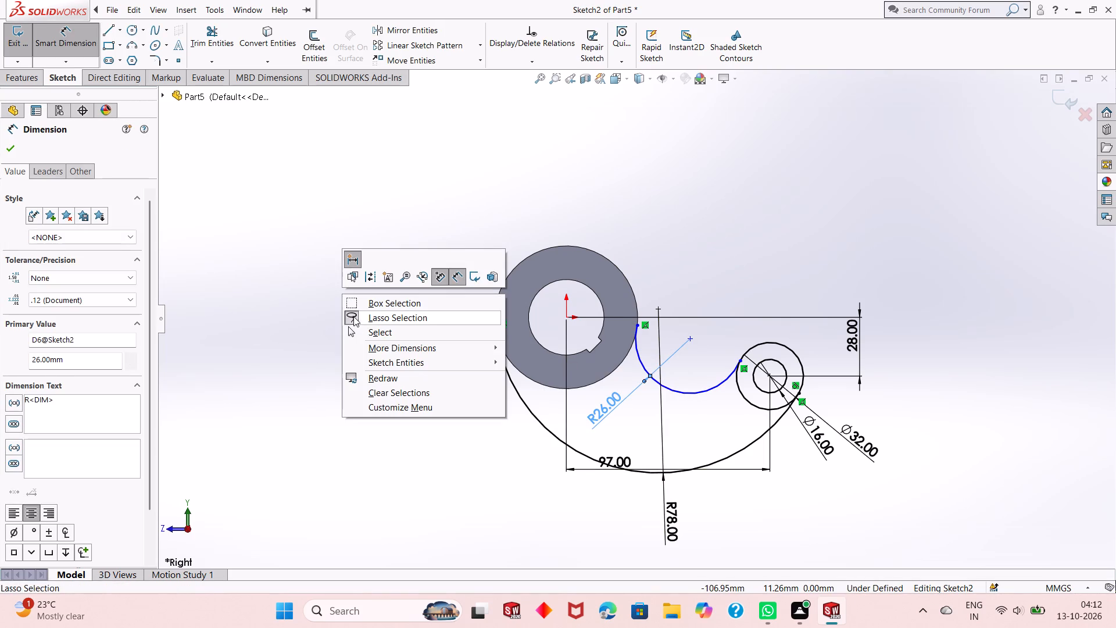
left_click(359, 332)
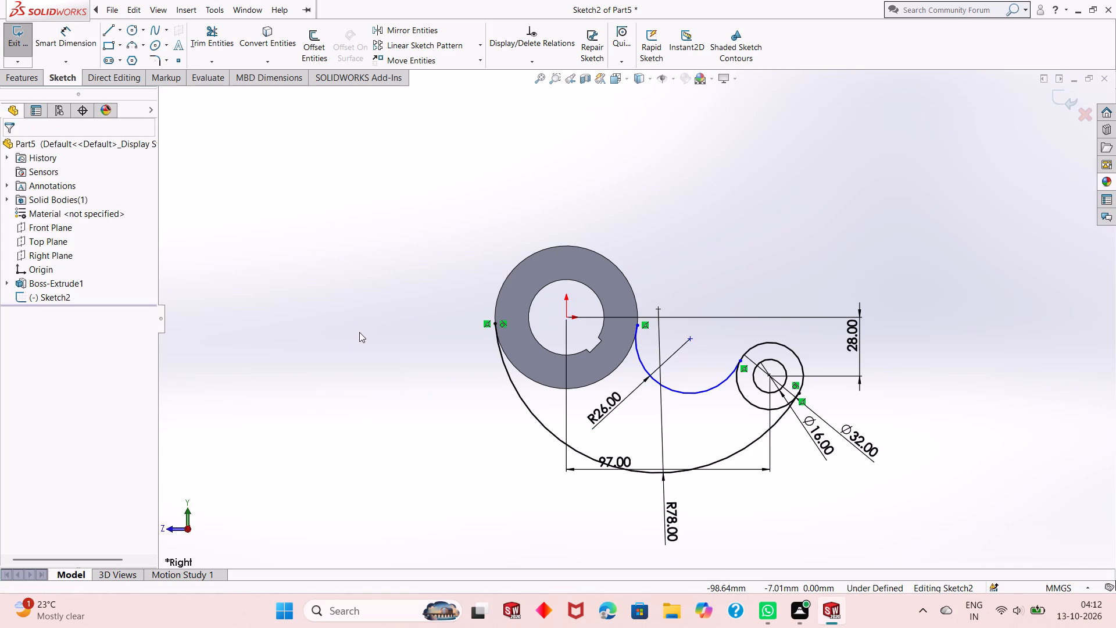
Make the 26 mm arc tangent to the hub's outer circular edge.
left_click(657, 385)
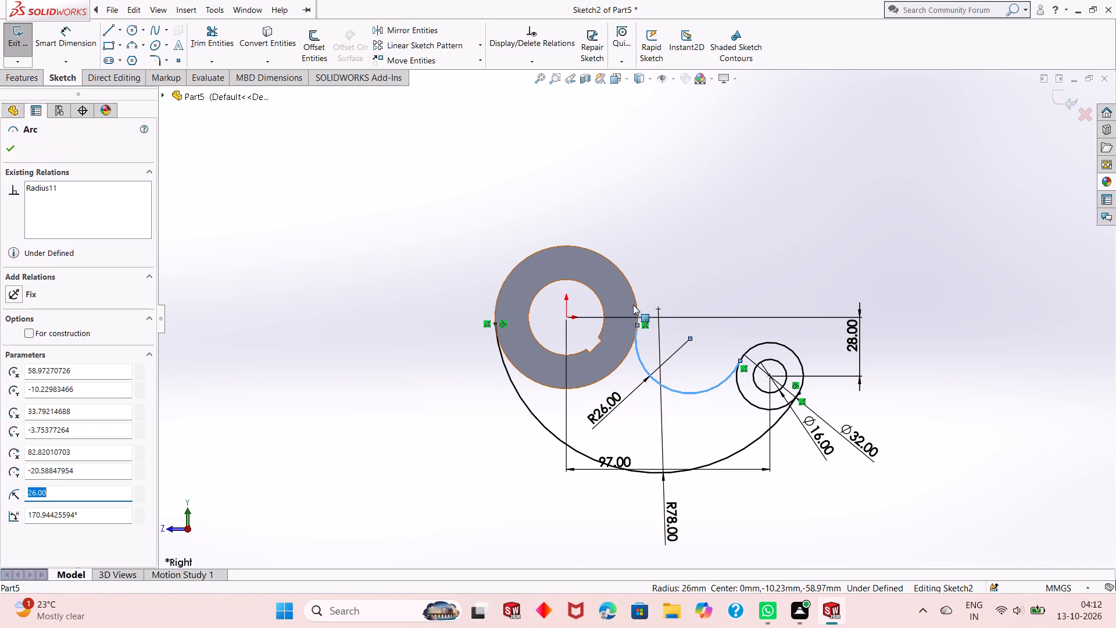
left_click(632, 295, "ctrl")
left_click(681, 244)
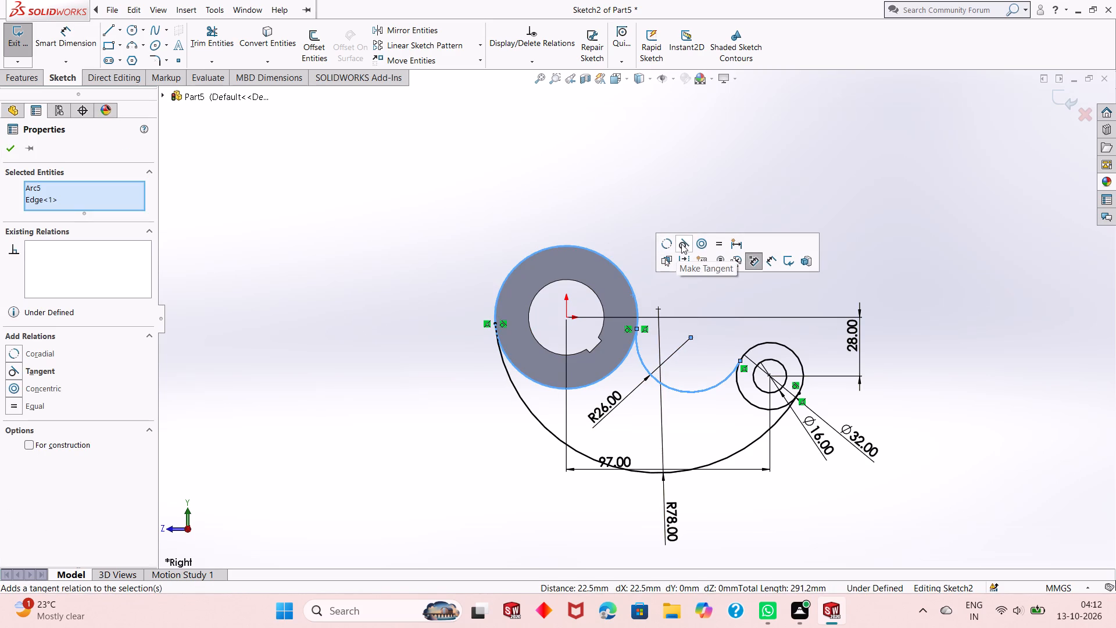
right_click(621, 236)
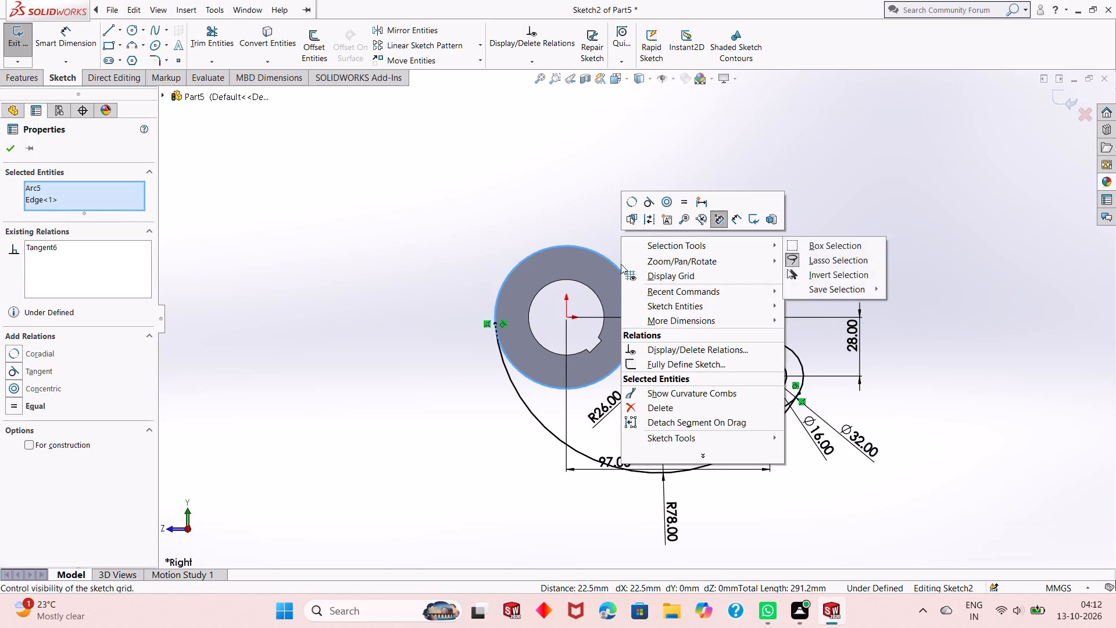
left_click(413, 212)
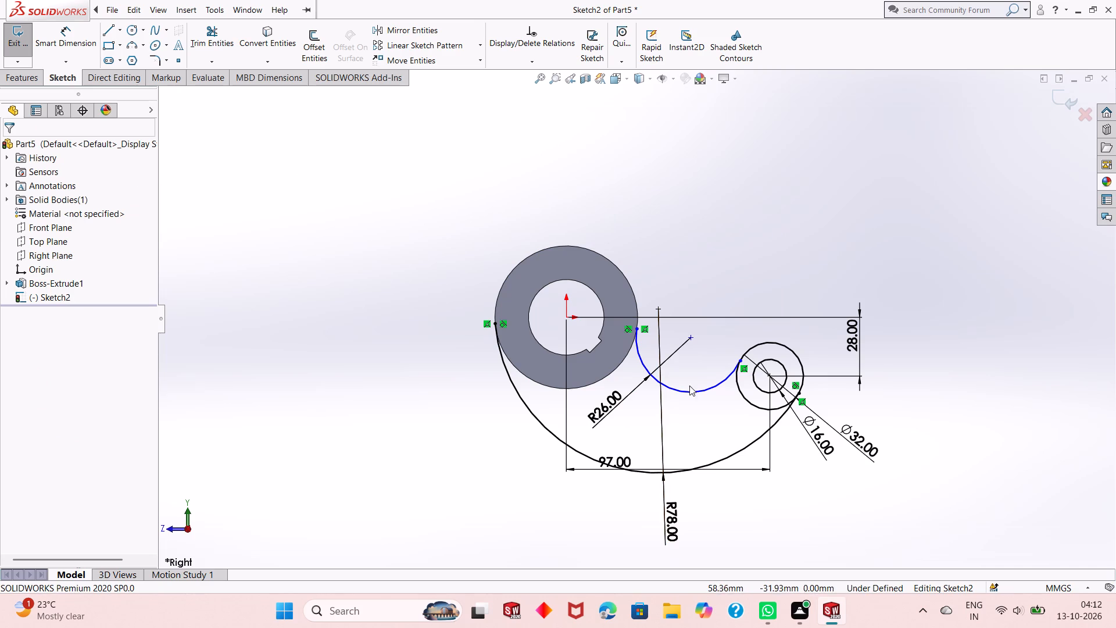
Make the 26 mm arc tangent to the 32 mm circle.
left_click(692, 390)
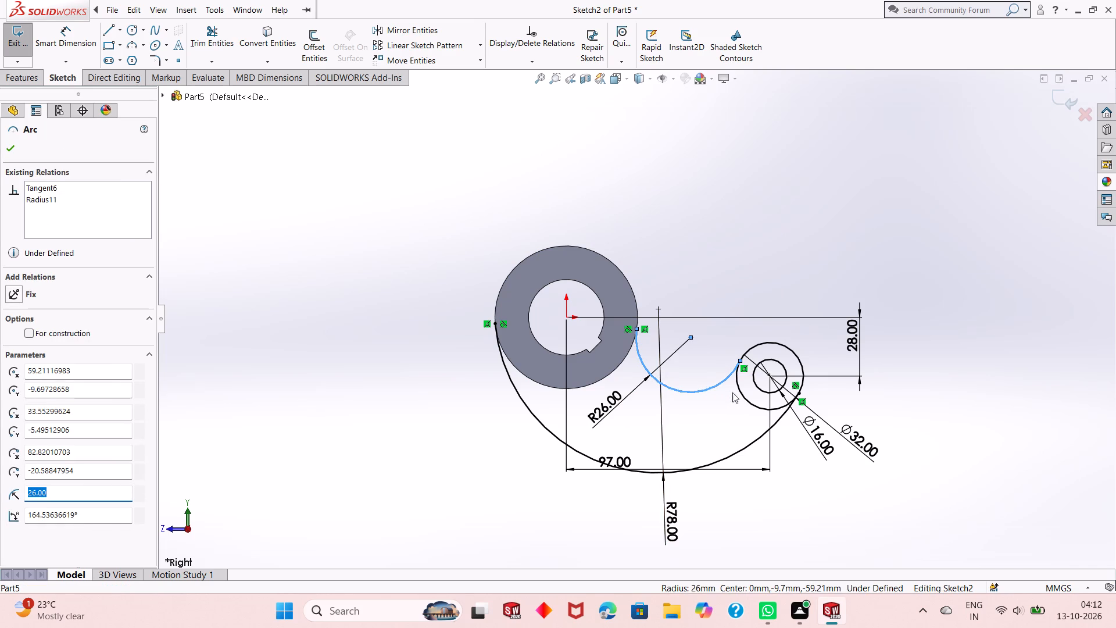
left_click(741, 394, "ctrl")
left_click(789, 344)
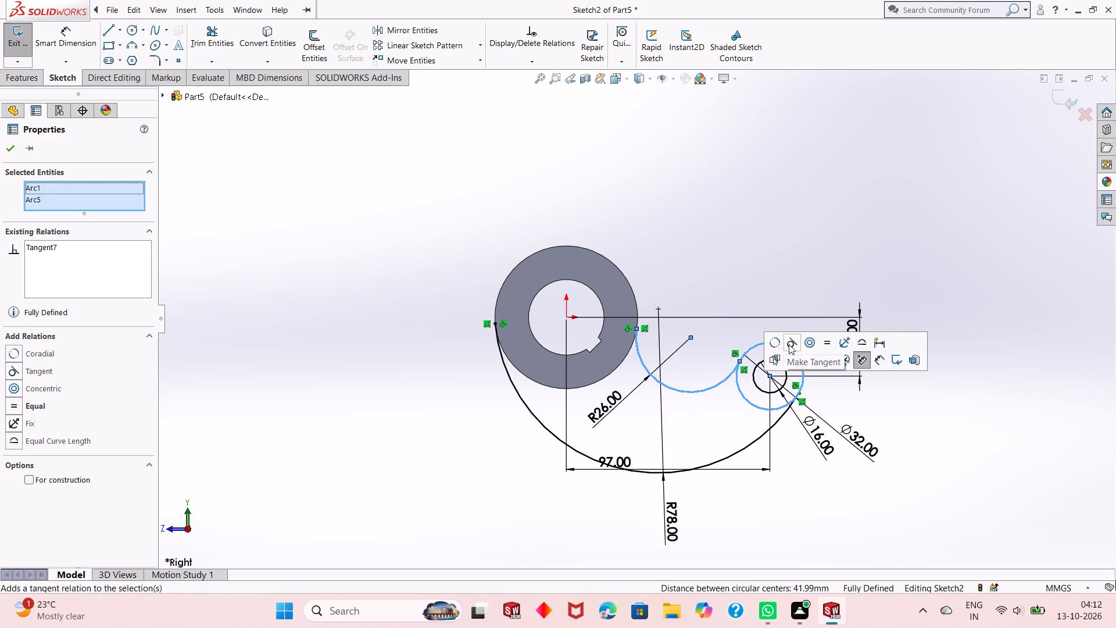
left_click(17, 156)
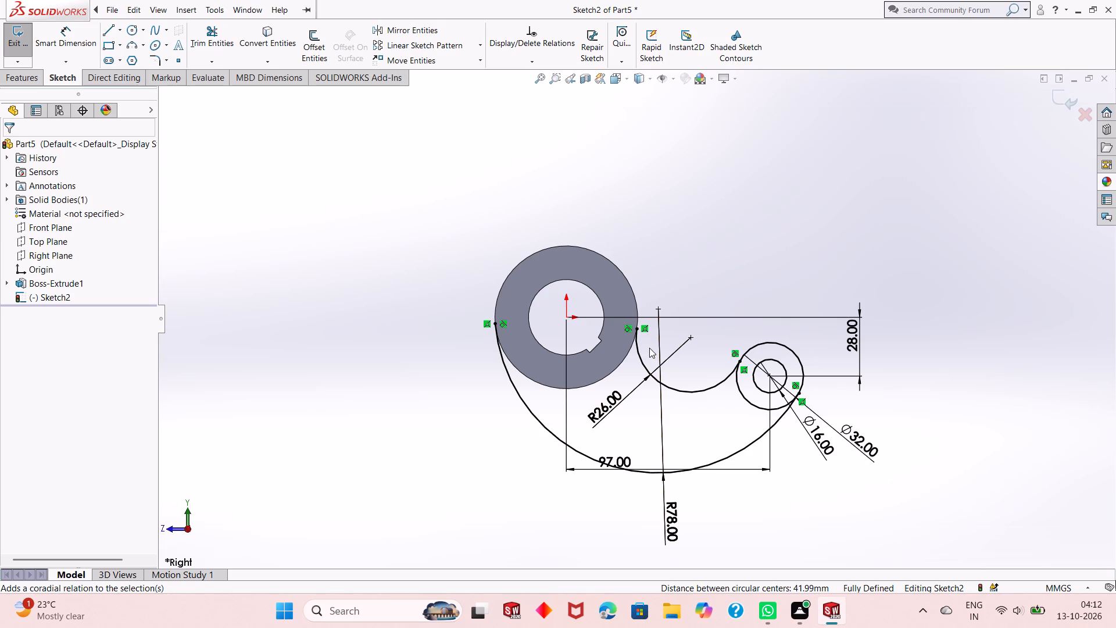
Sketch a 34 mm radius three-point arc along the hub's lower outer edge, joining the hub-side ends of the 78 mm and 26 mm arcs.
left_click(128, 47)
left_click(493, 326)
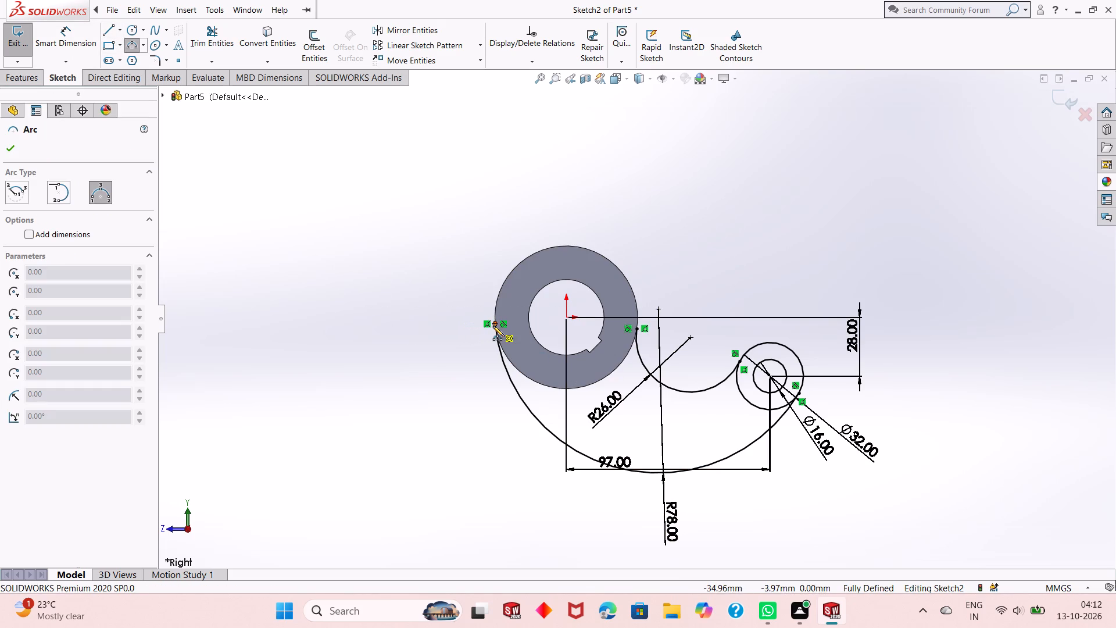
left_click(636, 330)
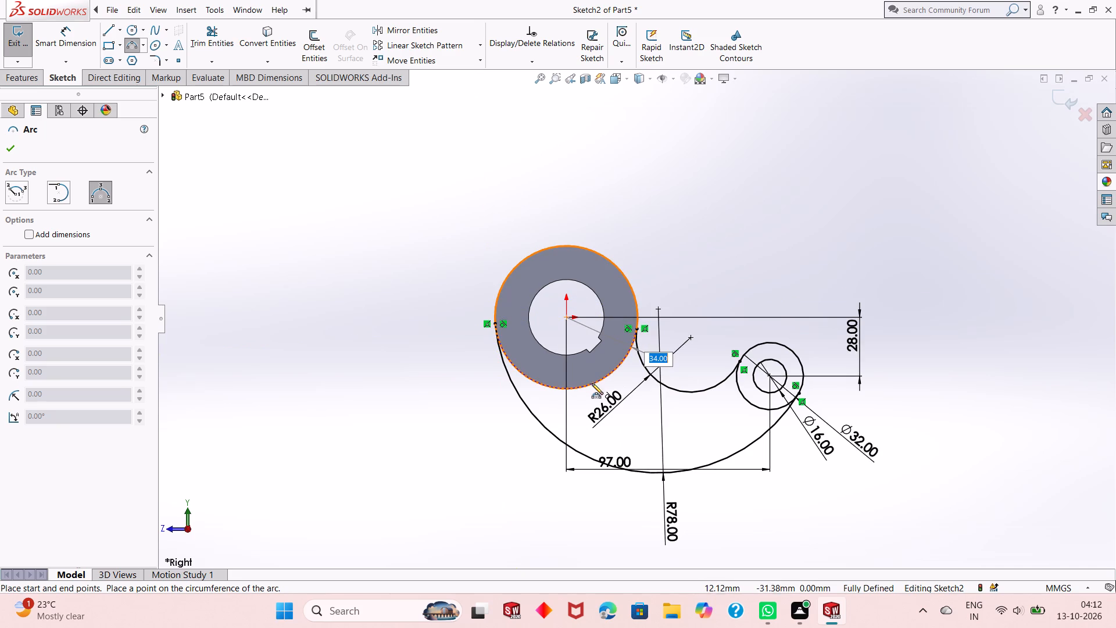
left_click(592, 384)
right_click(356, 232)
left_click(387, 245)
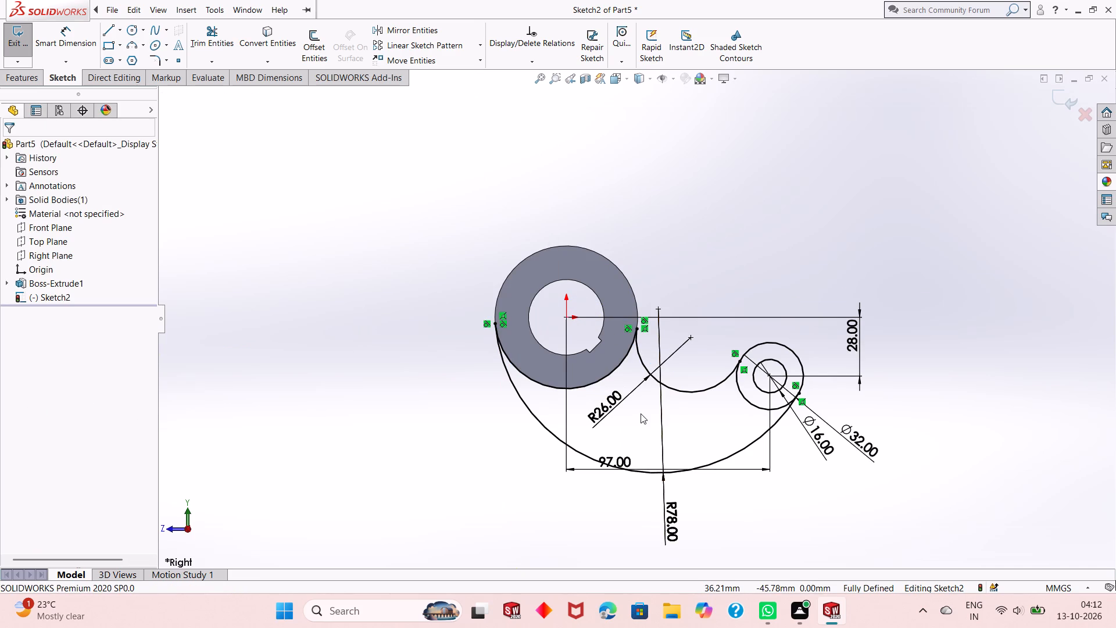
Turn off chain selection and bi-directional offsetting in Offset Entities, previewing on the 26 mm and 78 mm arcs without applying an offset.
scroll(620, 433, "up", 1)
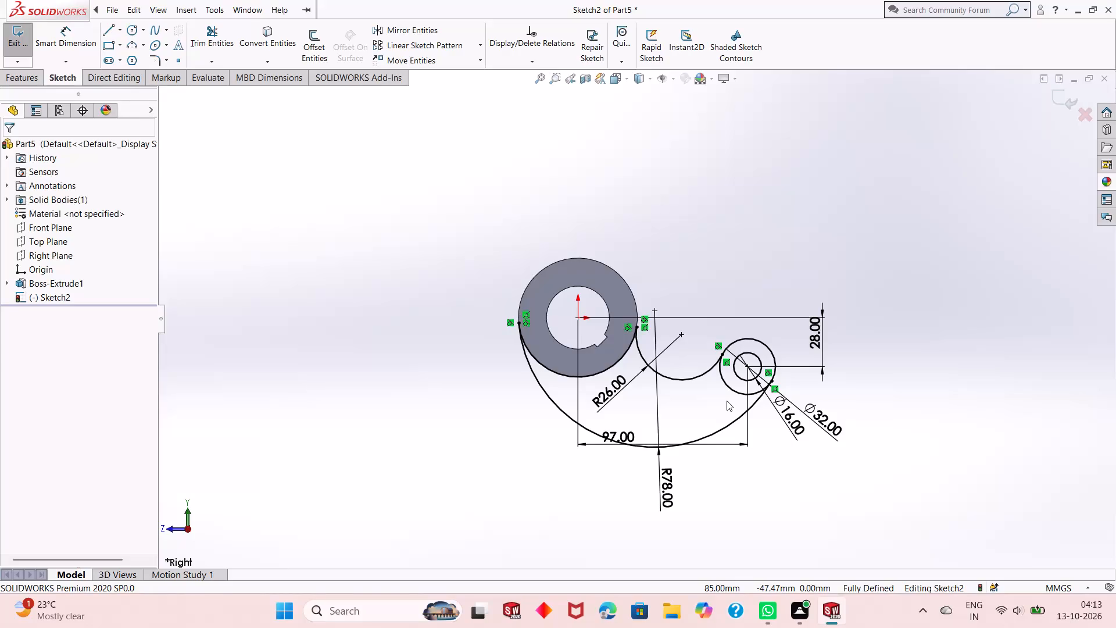
scroll(688, 409, "up", 1)
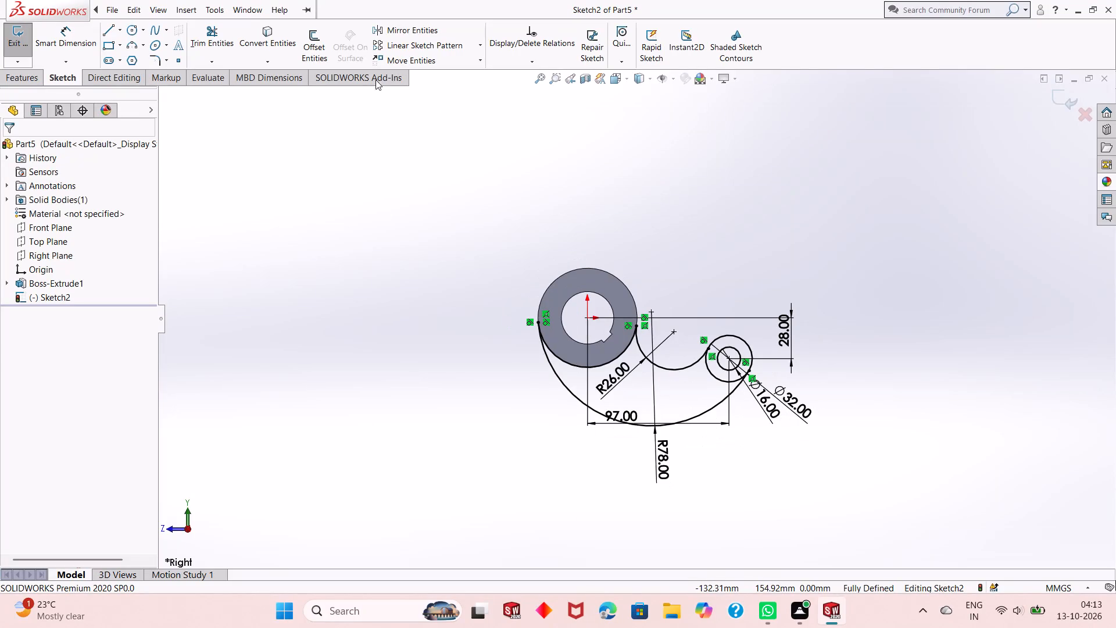
left_click(313, 46)
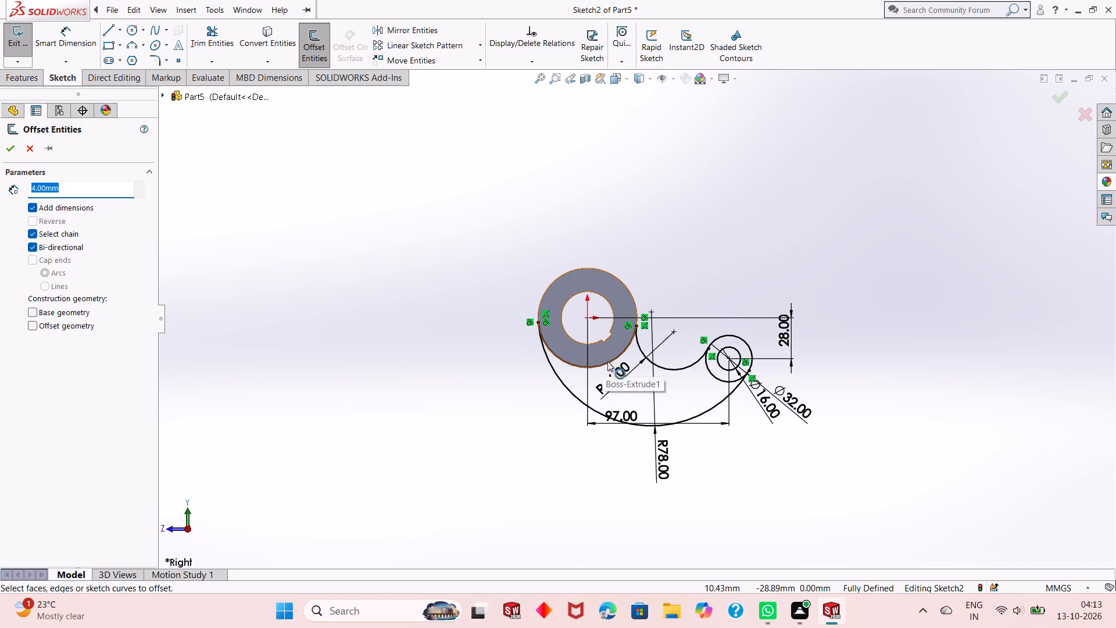
left_click(642, 352)
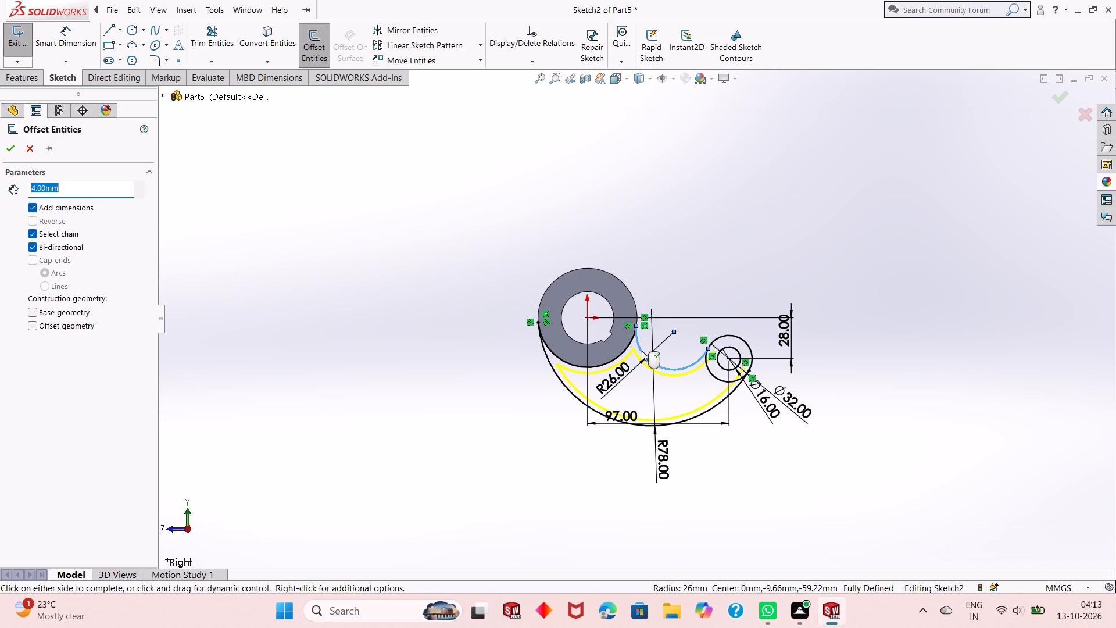
left_click(38, 233)
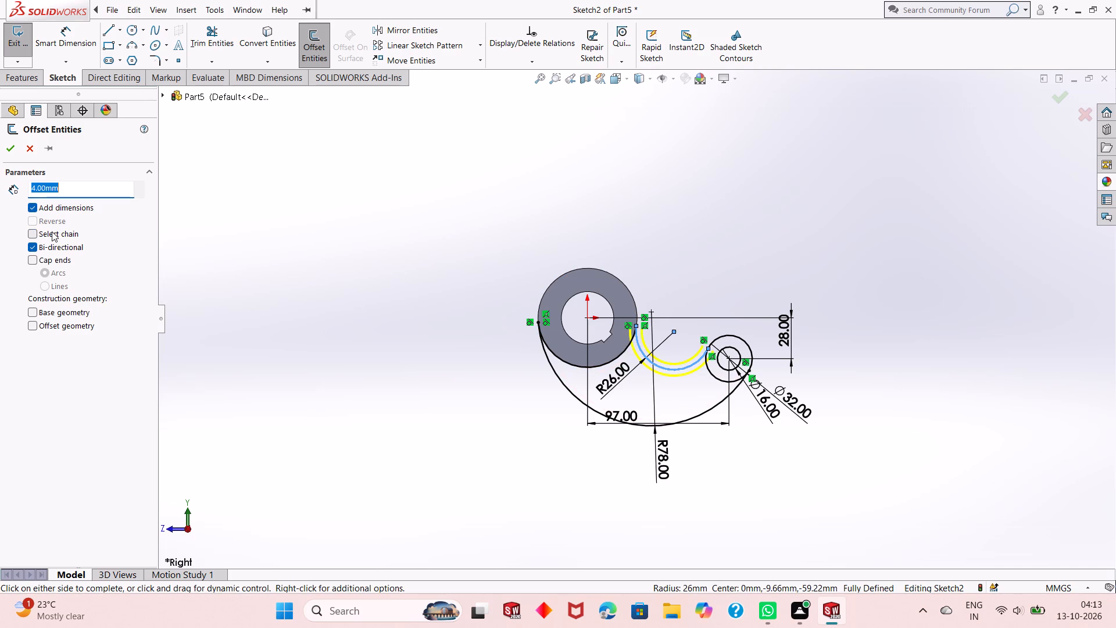
left_click(47, 245)
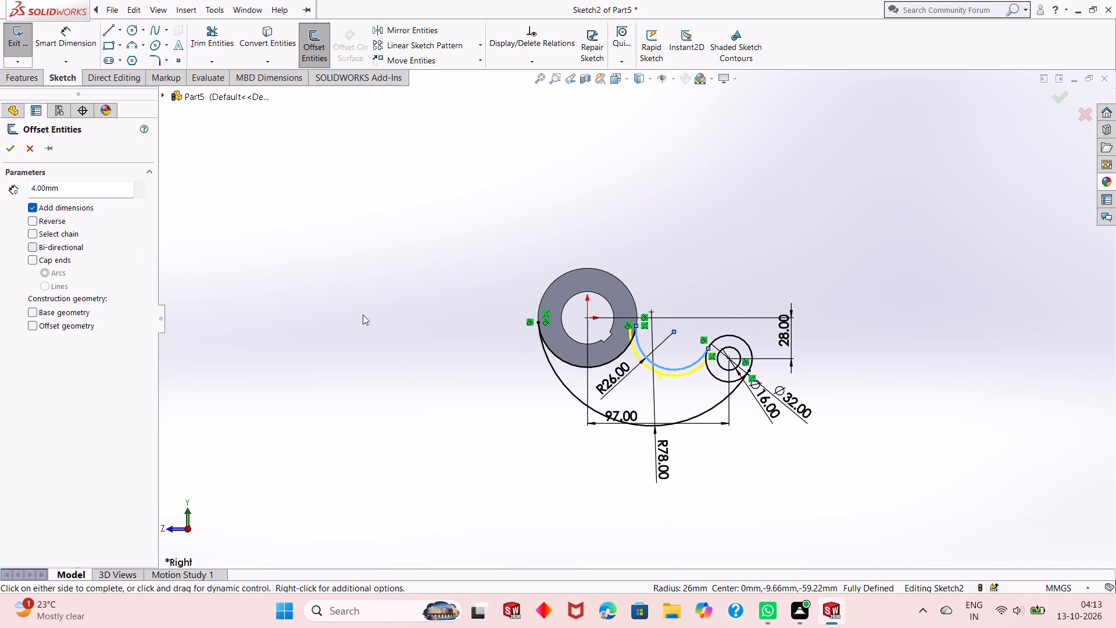
left_click(570, 392)
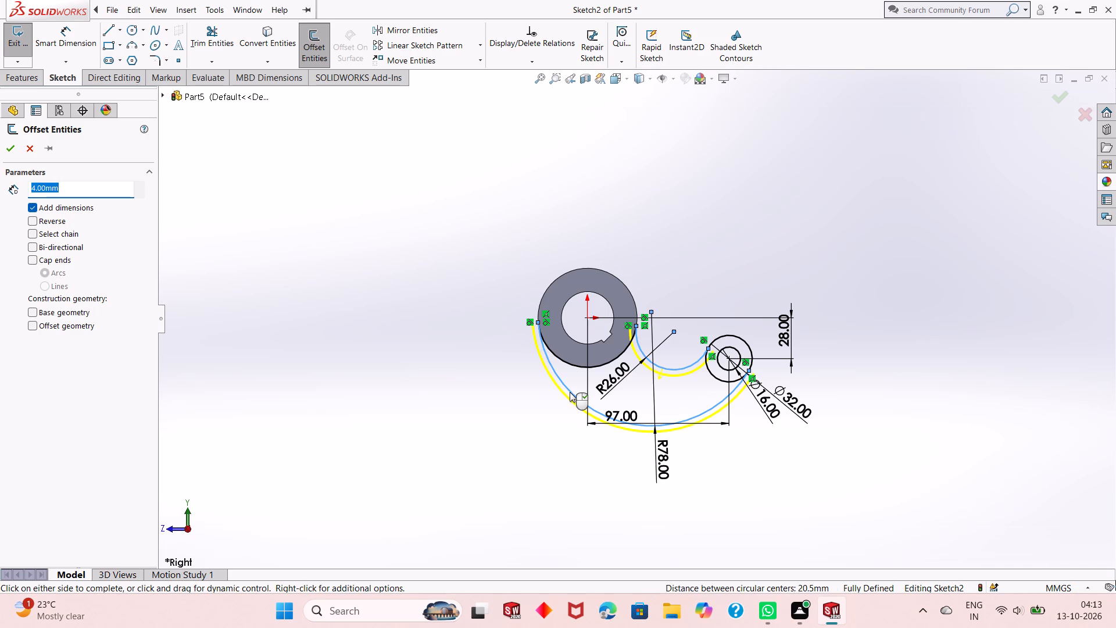
scroll(656, 372, "down", 3)
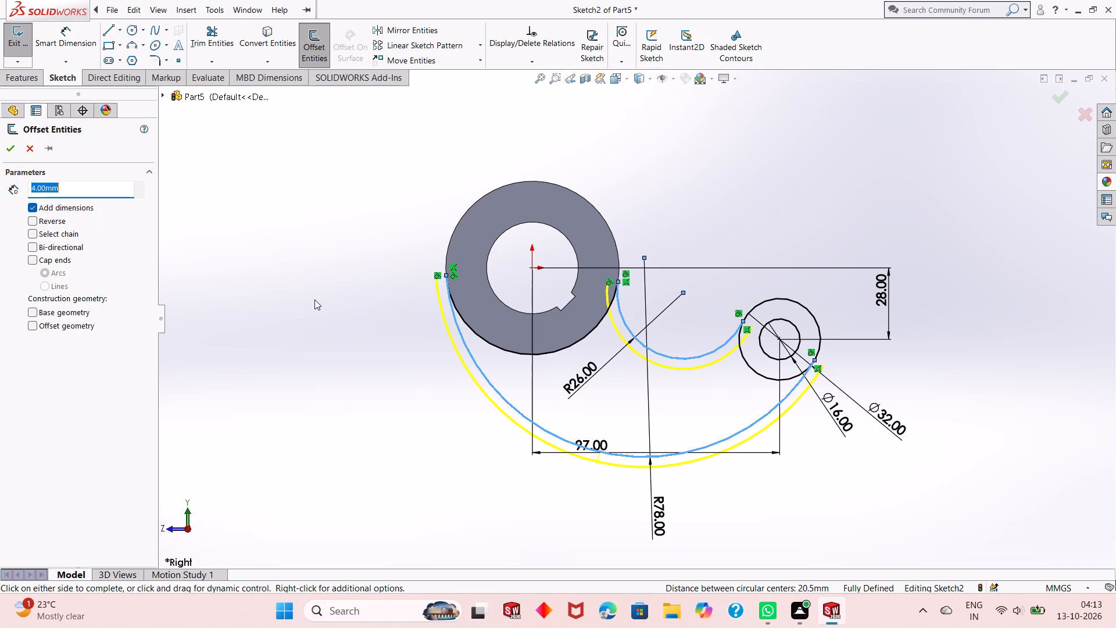
key("Escape")
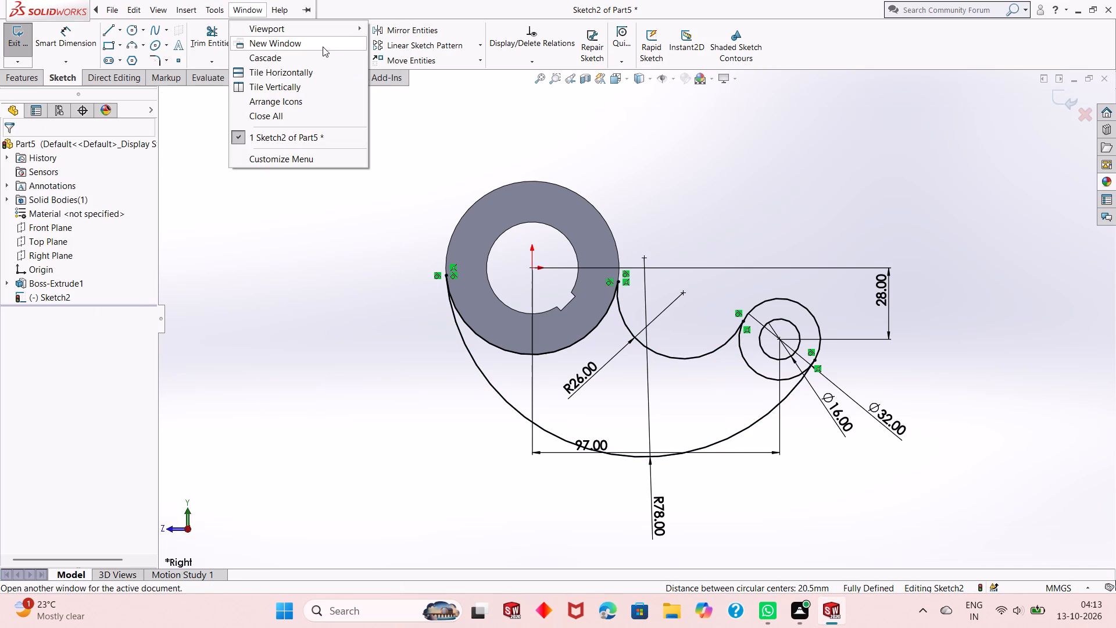
left_click(432, 149)
Offset the 26 mm arc by 3 mm outward, towards the inside of the arm profile.
left_click(307, 49)
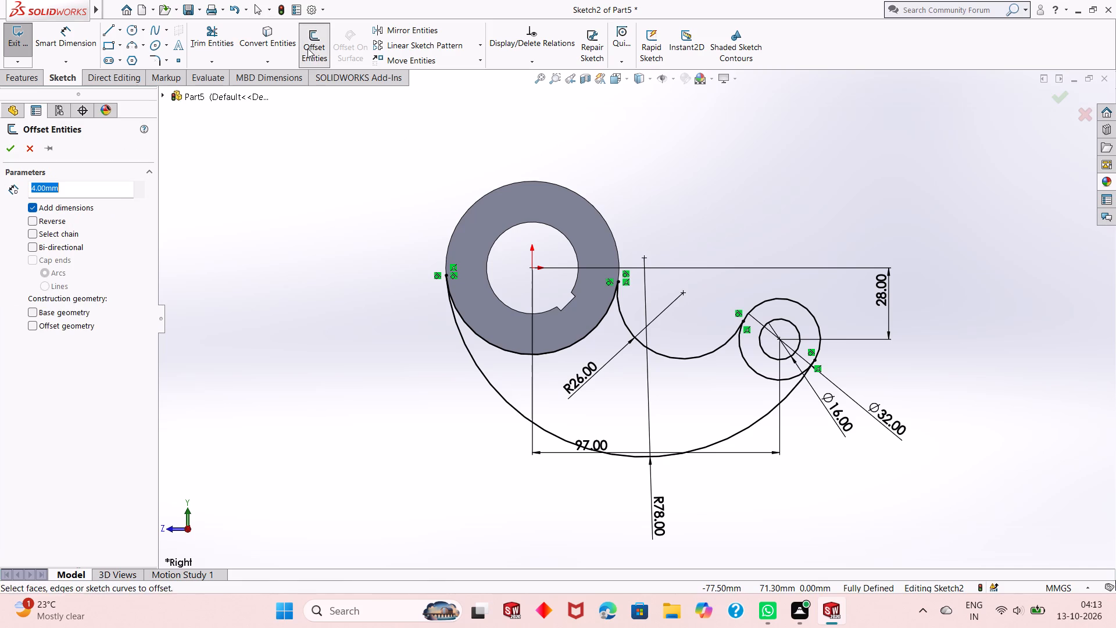
left_click(657, 351)
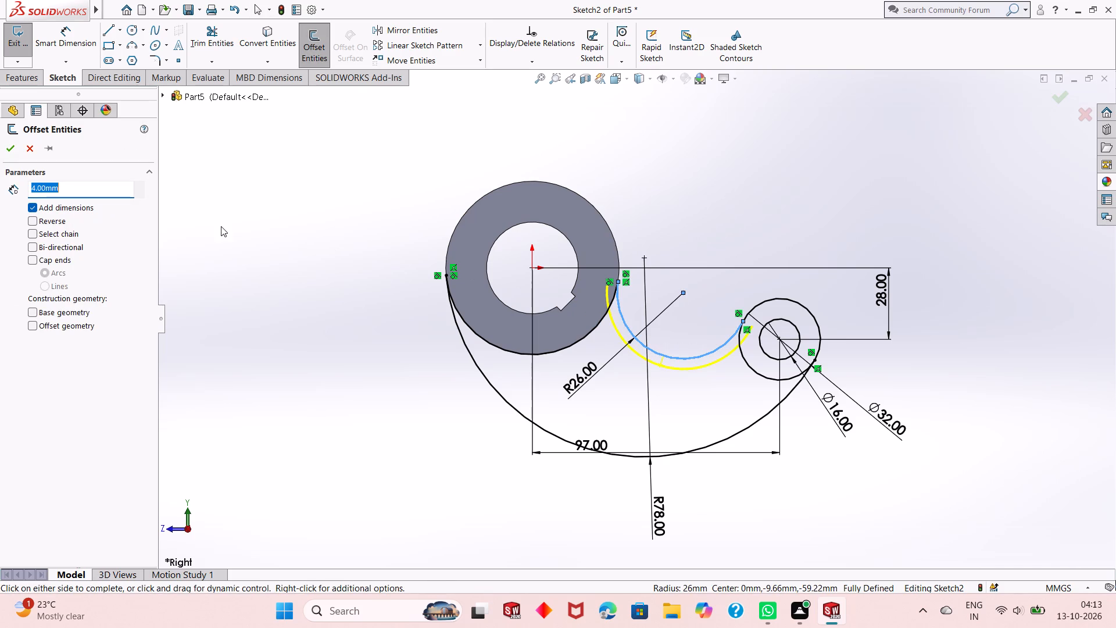
key("3")
key("Return")
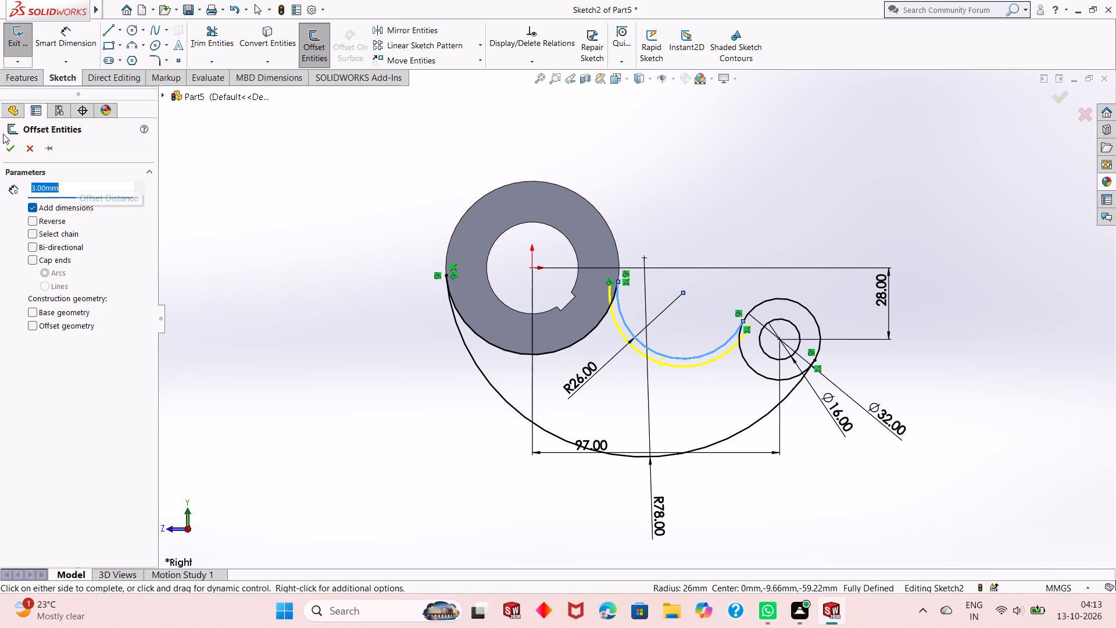
left_click(8, 155)
Offset the 78 mm arc by 3 mm in the reversed direction, towards the inside of the arm profile.
left_click(303, 40)
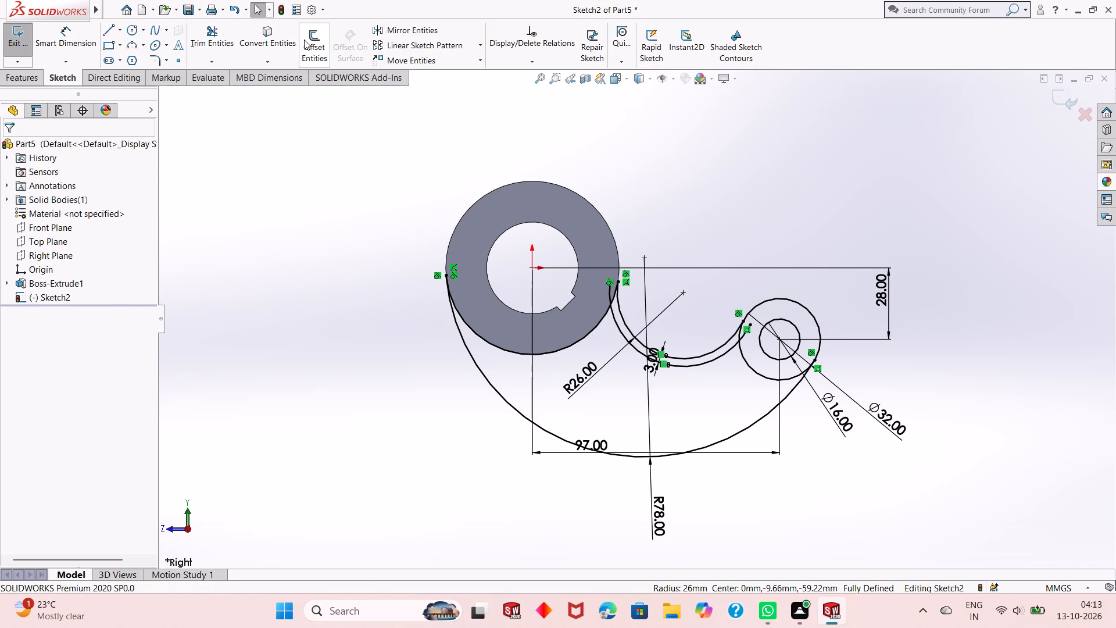
left_click(502, 397)
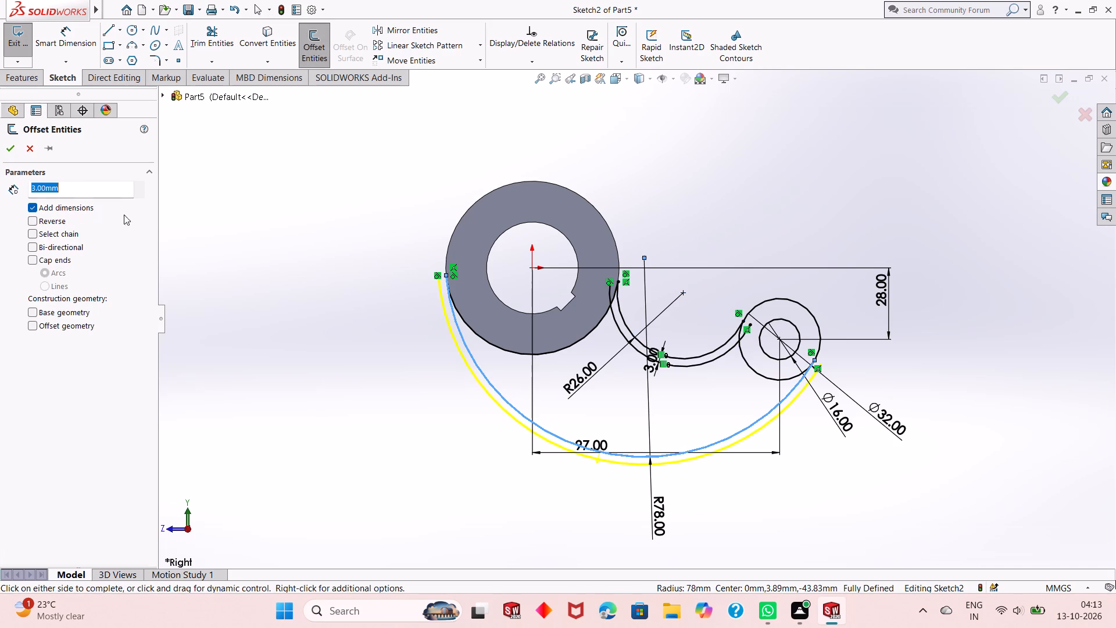
left_click(39, 222)
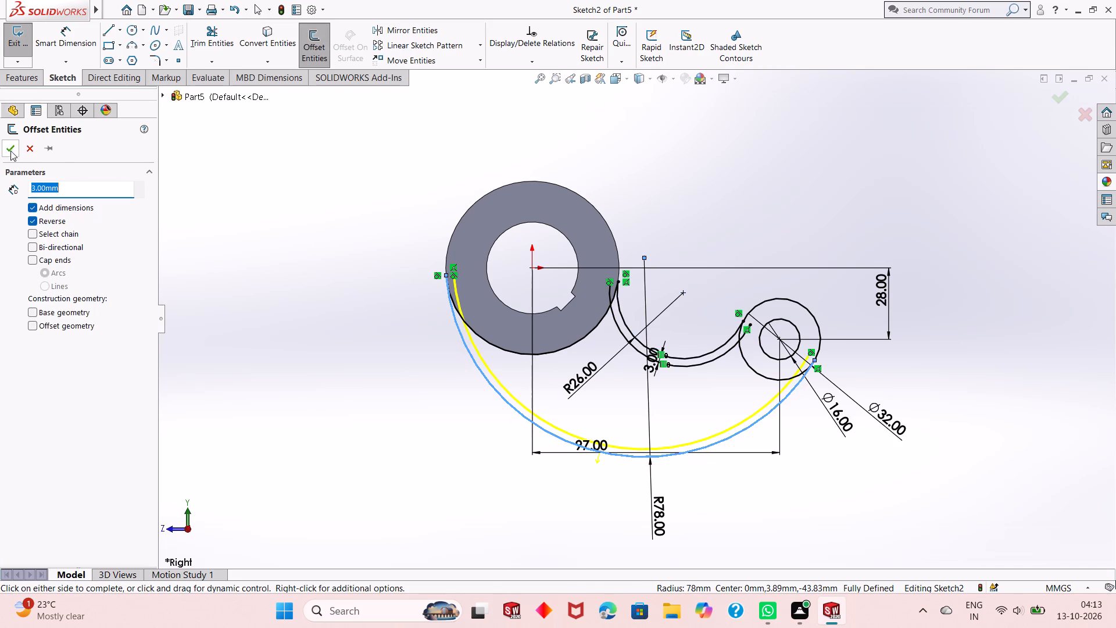
left_click(9, 148)
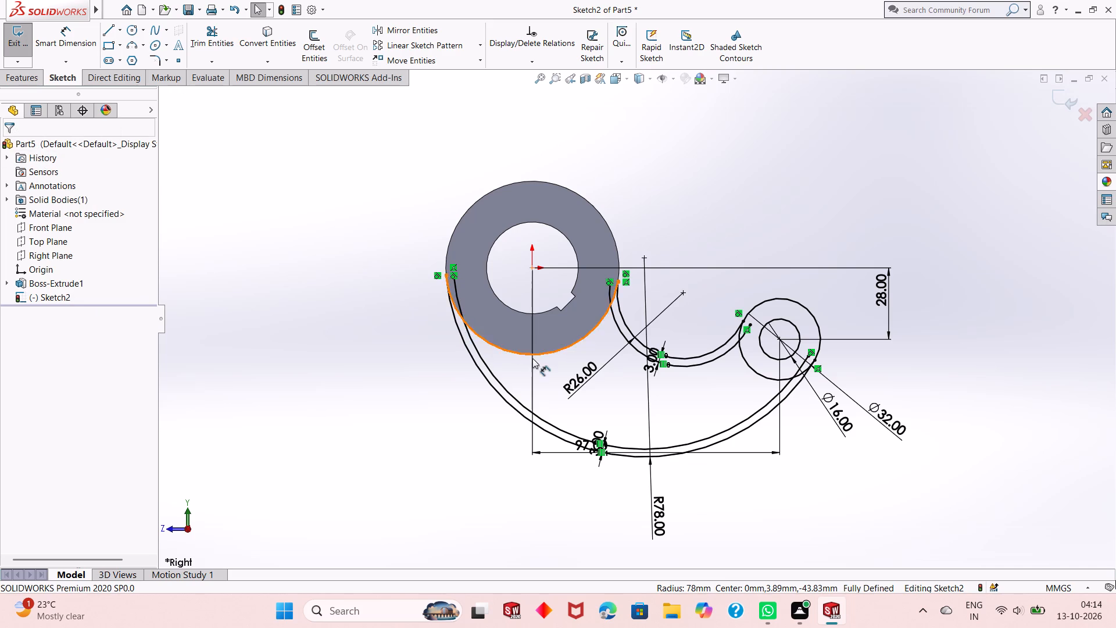
Apply 8 mm sketch fillets between the arc along the hub's lower edge and the 3 mm offset copies of the 78 mm and 26 mm arcs.
scroll(532, 358, "down", 2)
left_click(158, 65)
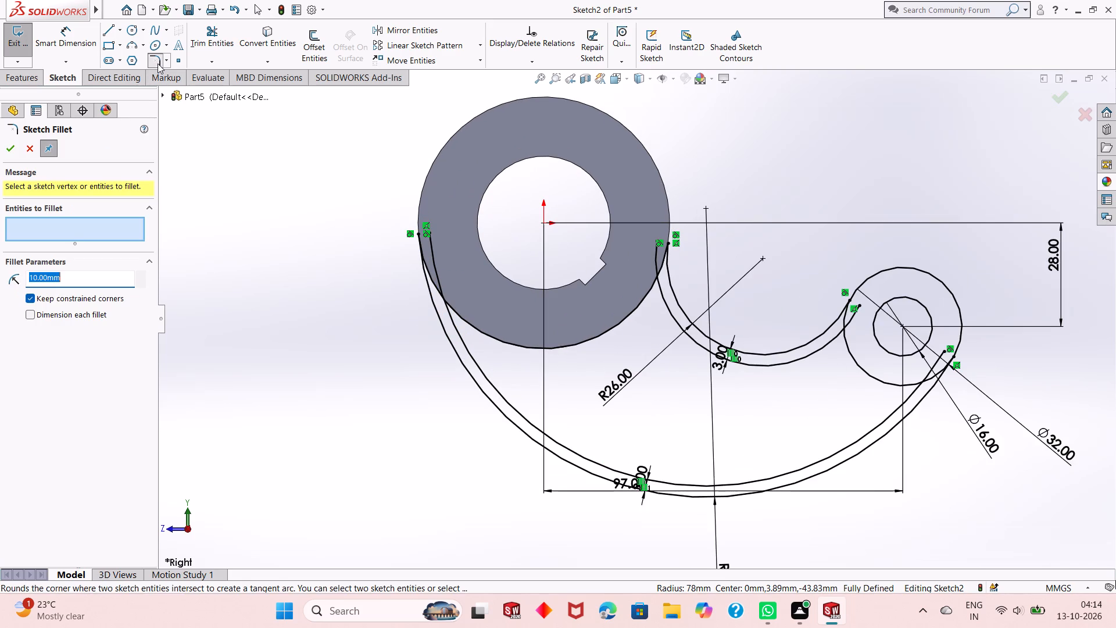
key("8")
key("Return")
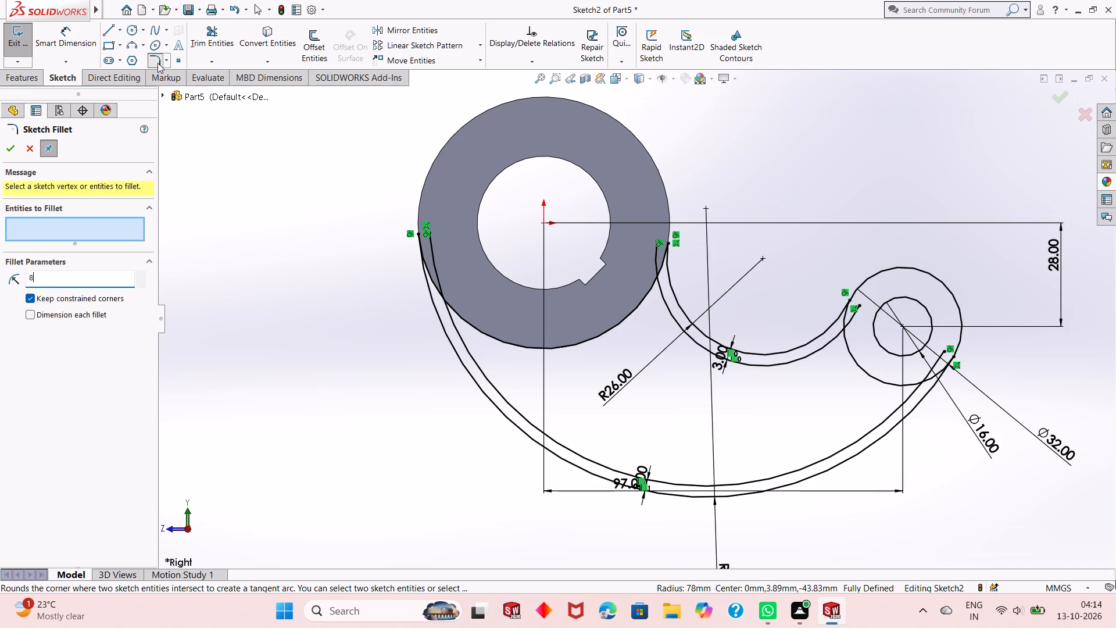
left_click(457, 335)
left_click(476, 329)
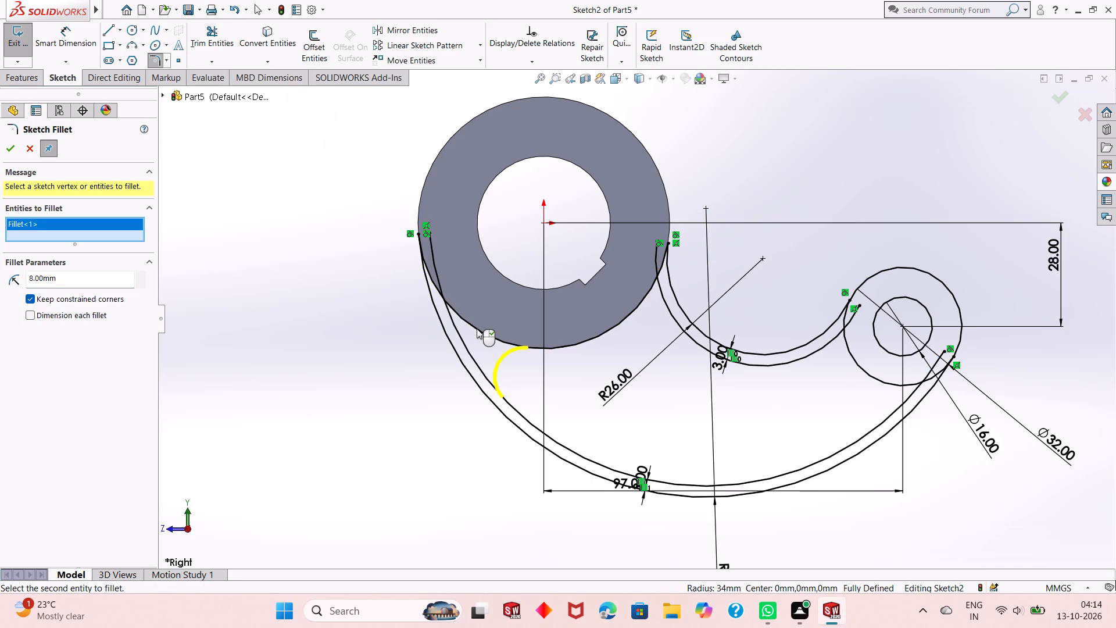
left_click(659, 291)
left_click(646, 294)
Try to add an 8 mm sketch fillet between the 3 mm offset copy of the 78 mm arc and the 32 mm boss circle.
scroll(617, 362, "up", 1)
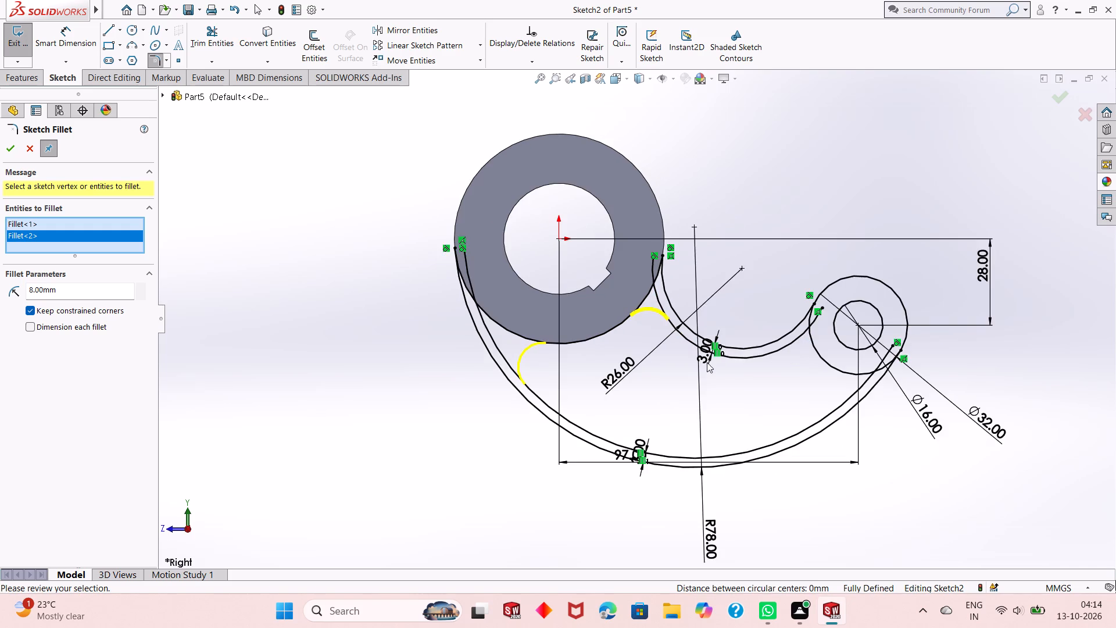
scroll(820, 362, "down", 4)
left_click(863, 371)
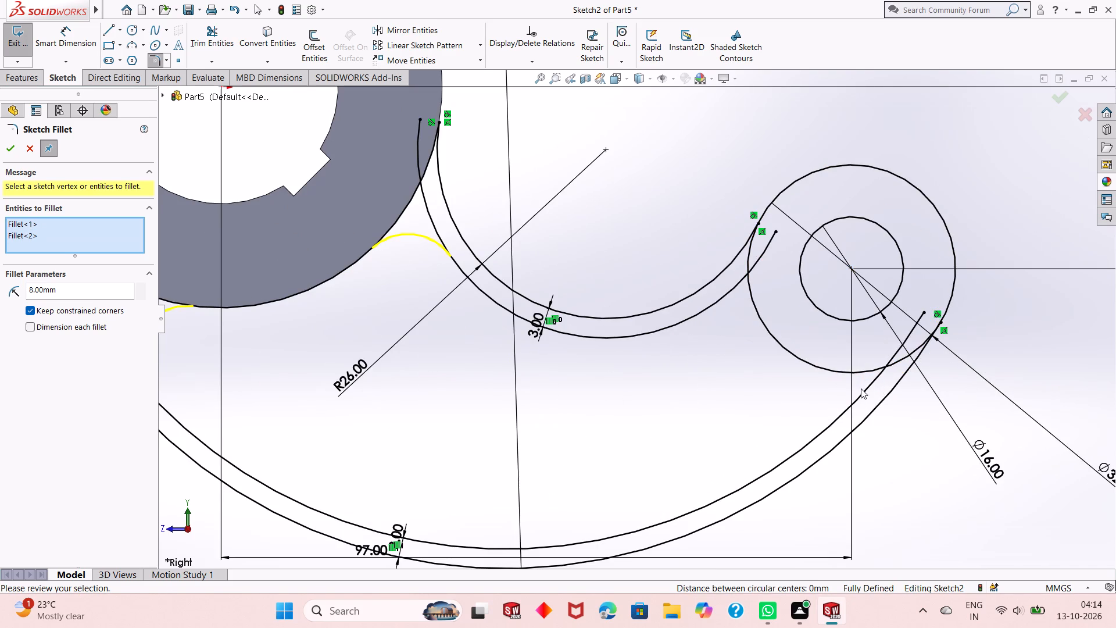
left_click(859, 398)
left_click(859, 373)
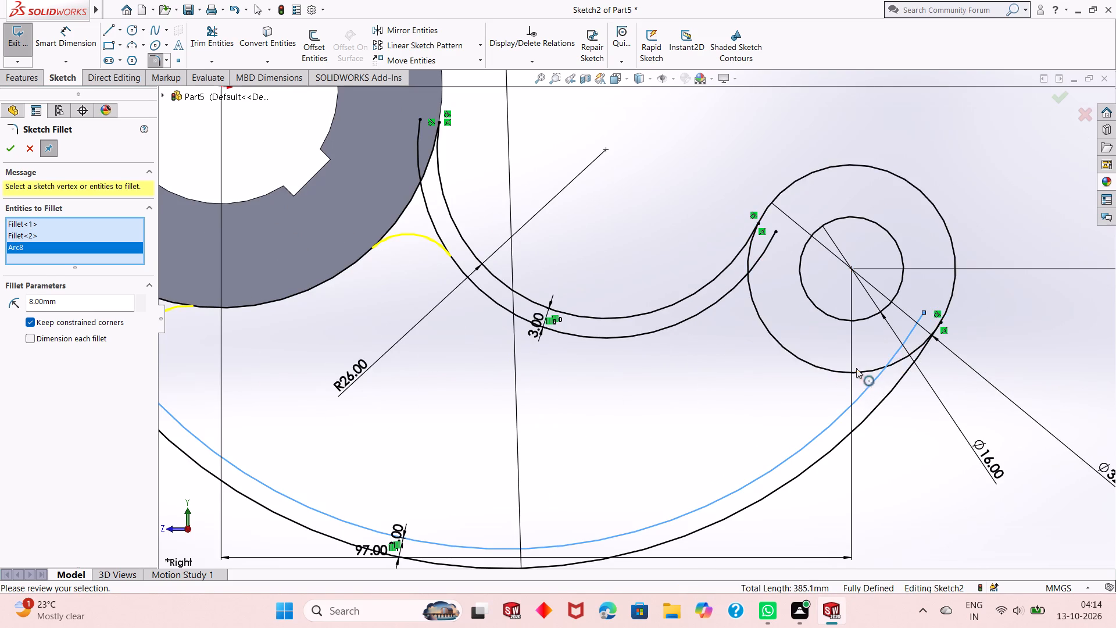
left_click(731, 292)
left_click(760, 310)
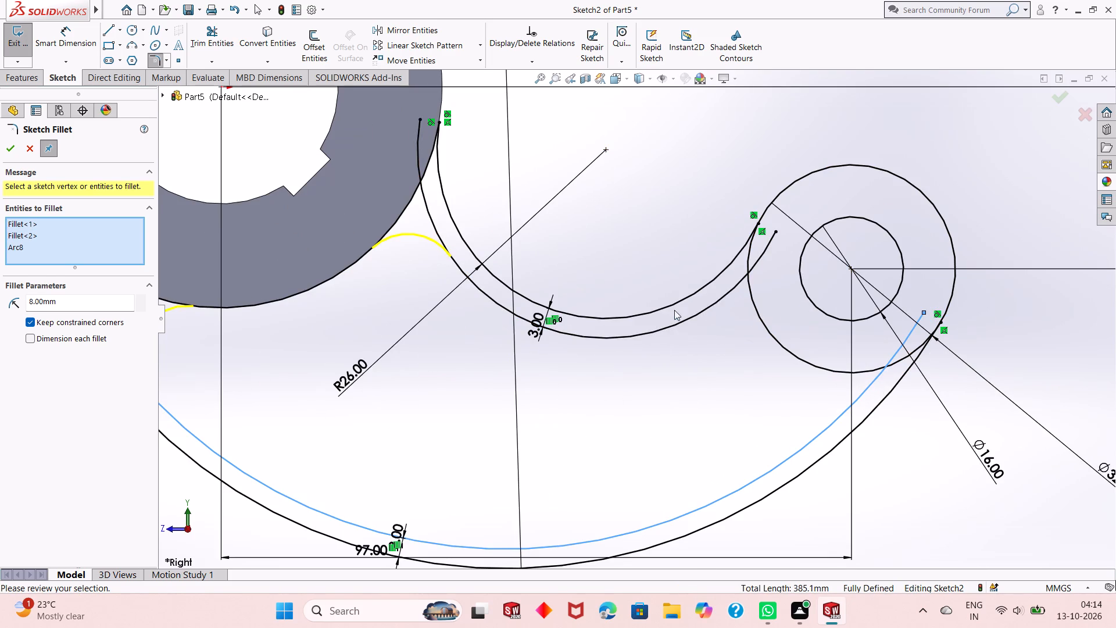
Apply the two previewed 8 mm sketch fillets at the hub's lower edge and leave the fillet command.
left_click(9, 148)
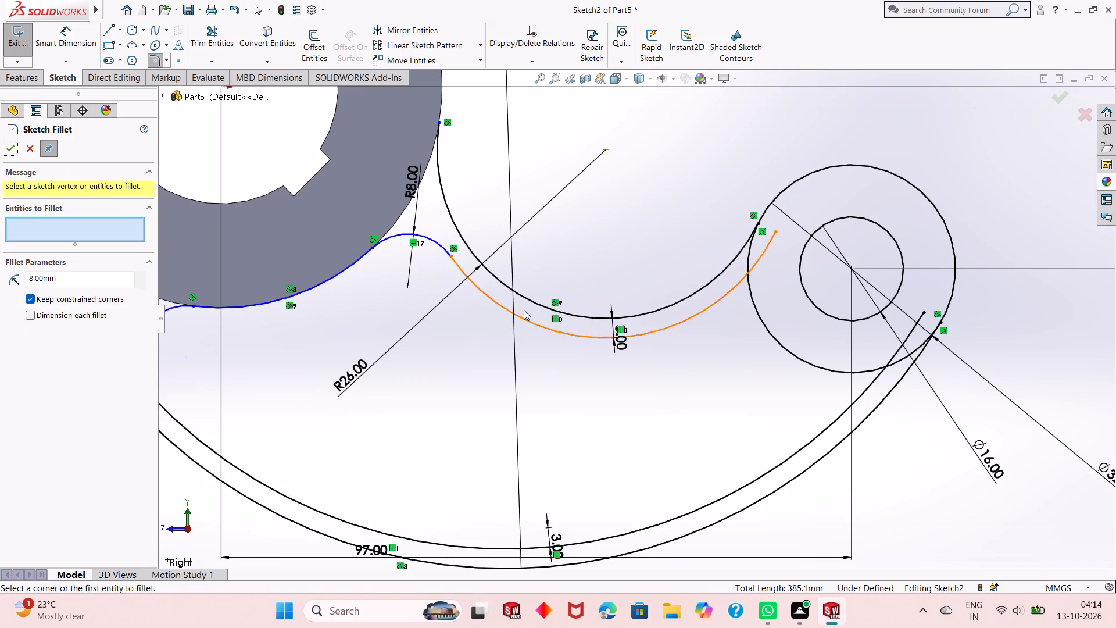
left_click(11, 151)
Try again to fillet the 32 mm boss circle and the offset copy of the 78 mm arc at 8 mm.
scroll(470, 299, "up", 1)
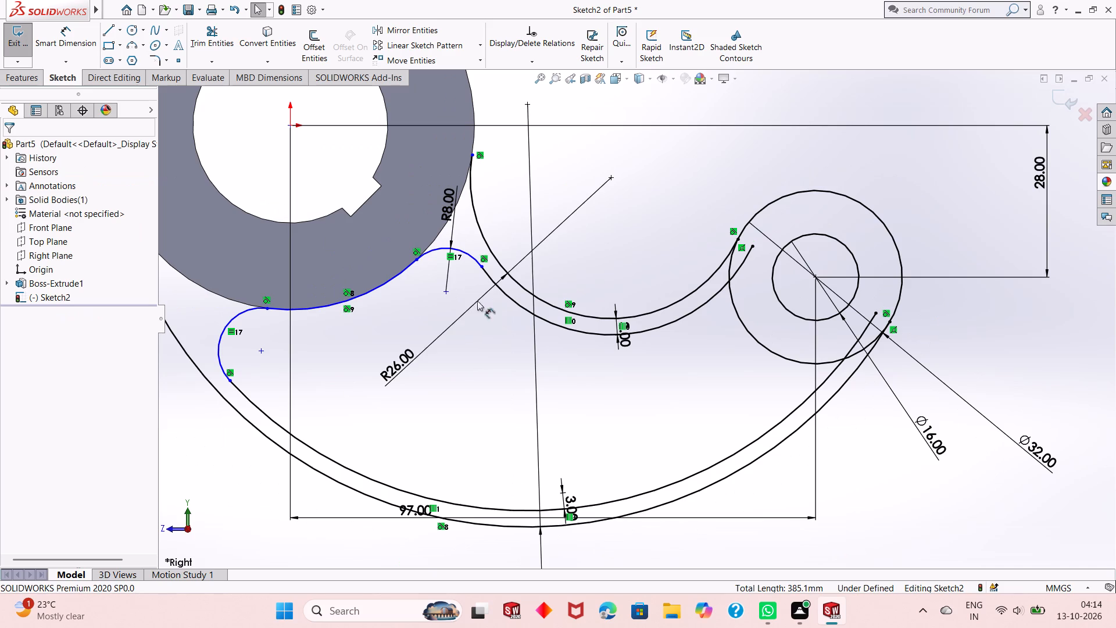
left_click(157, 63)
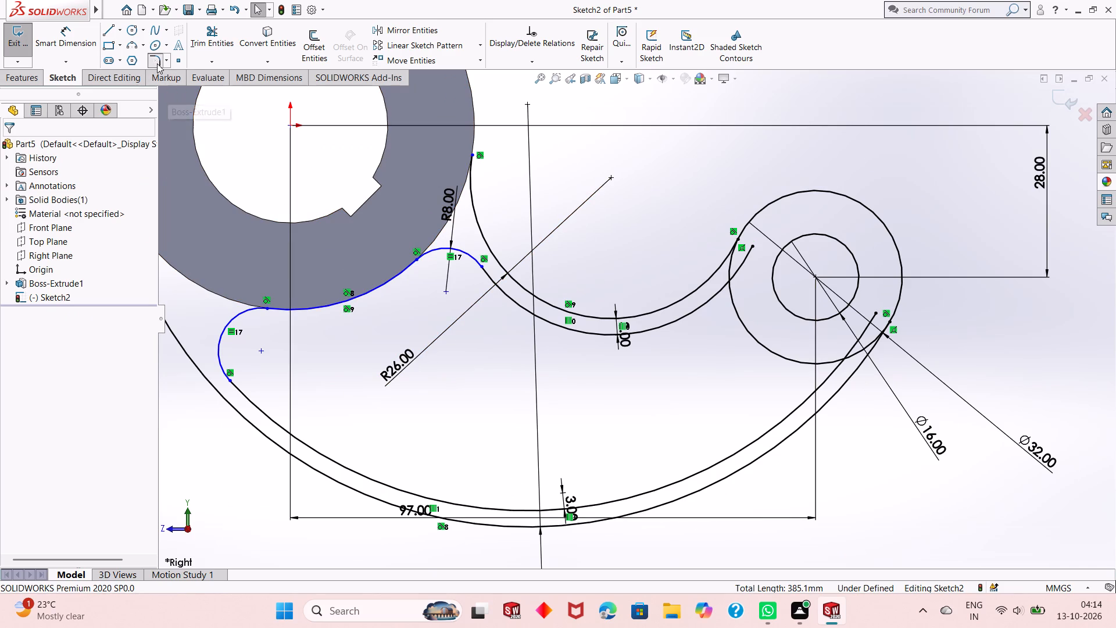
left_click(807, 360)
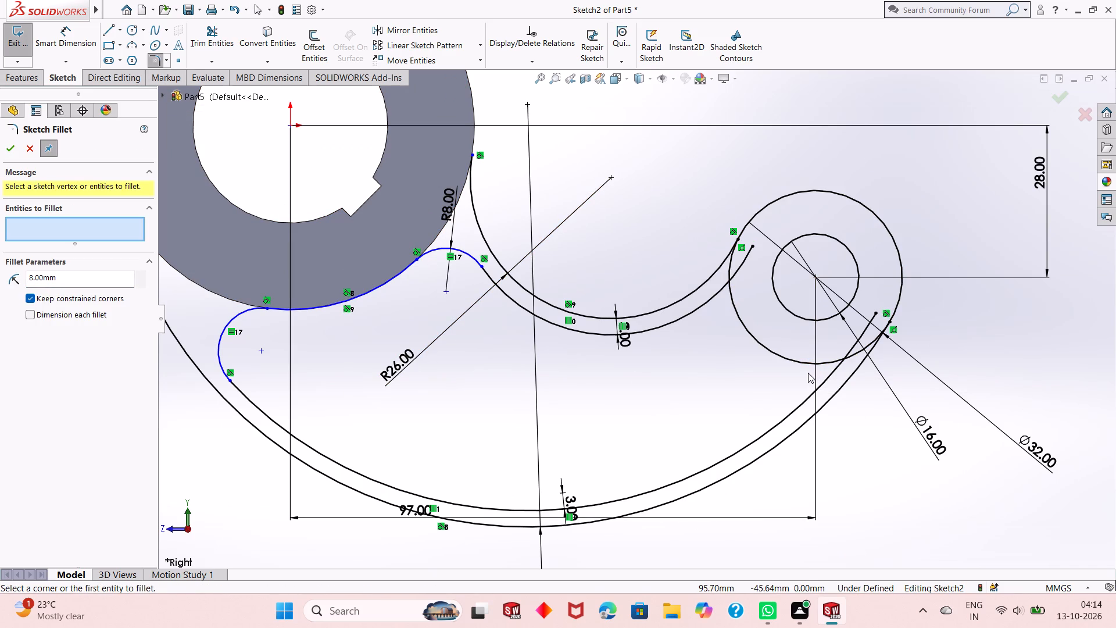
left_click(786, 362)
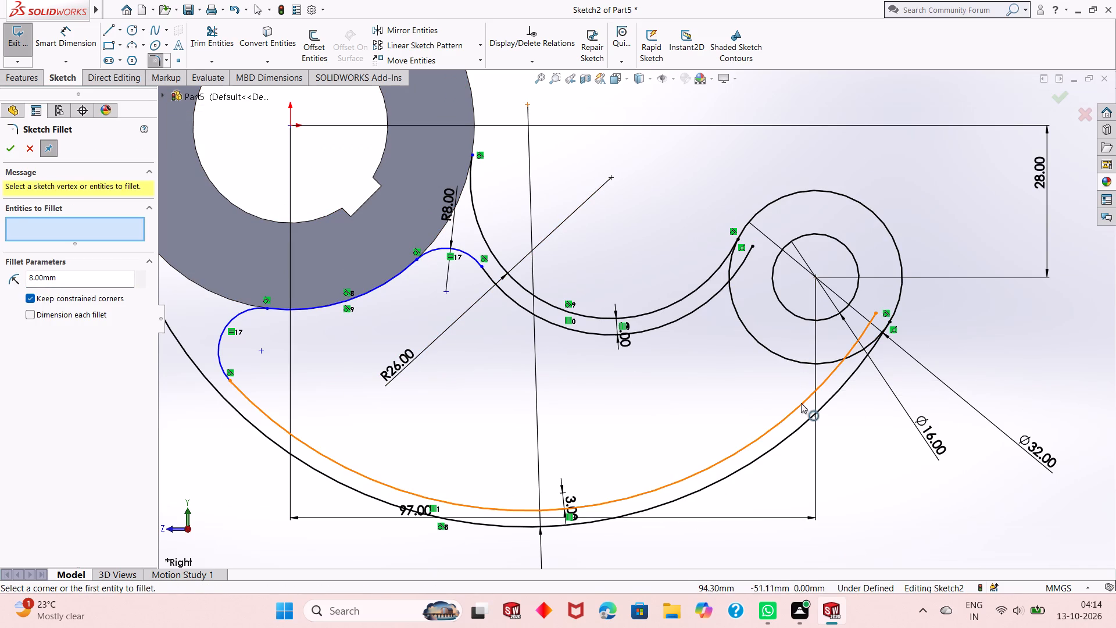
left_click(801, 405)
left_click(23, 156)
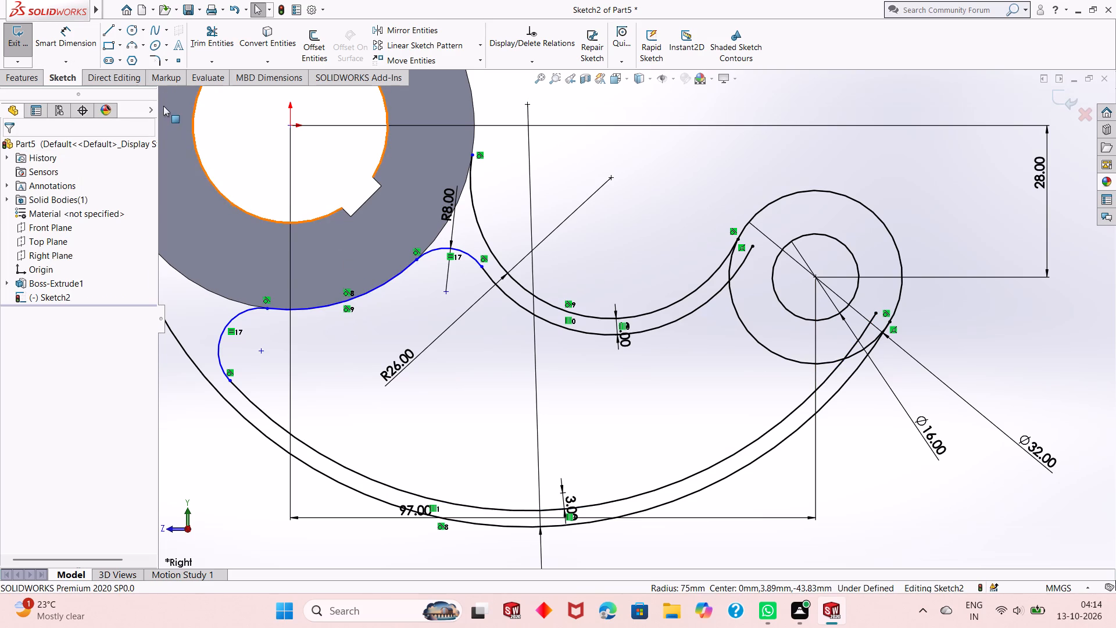
Draw a three-point arc of 8 mm radius from the boss circle's lower edge to the offset copy of the 78 mm arc.
left_click(128, 49)
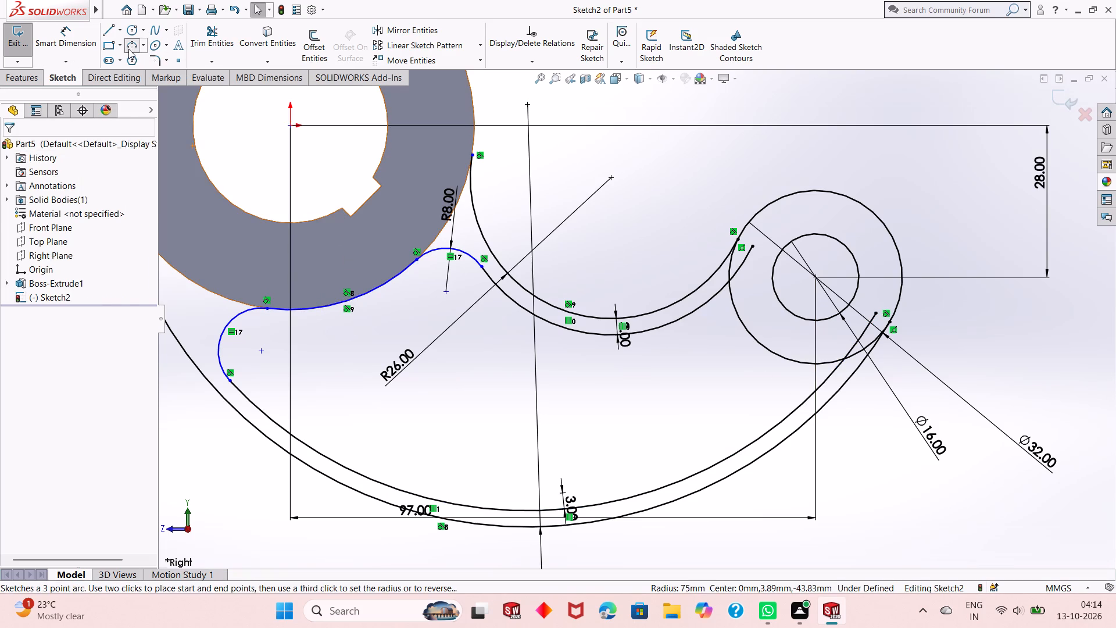
left_click(789, 361)
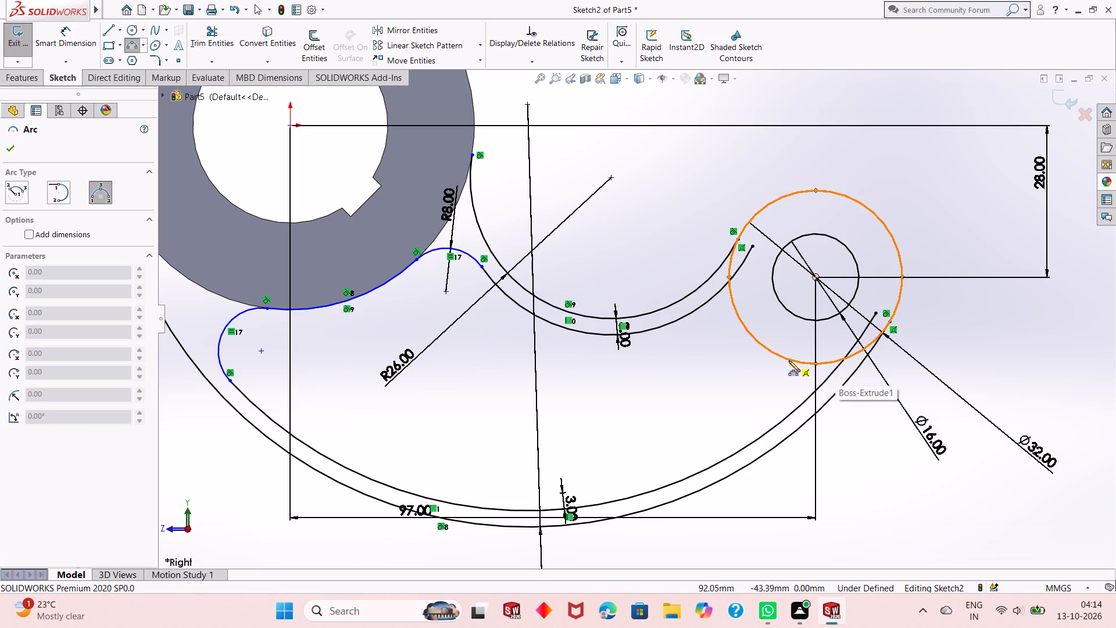
left_click(787, 415)
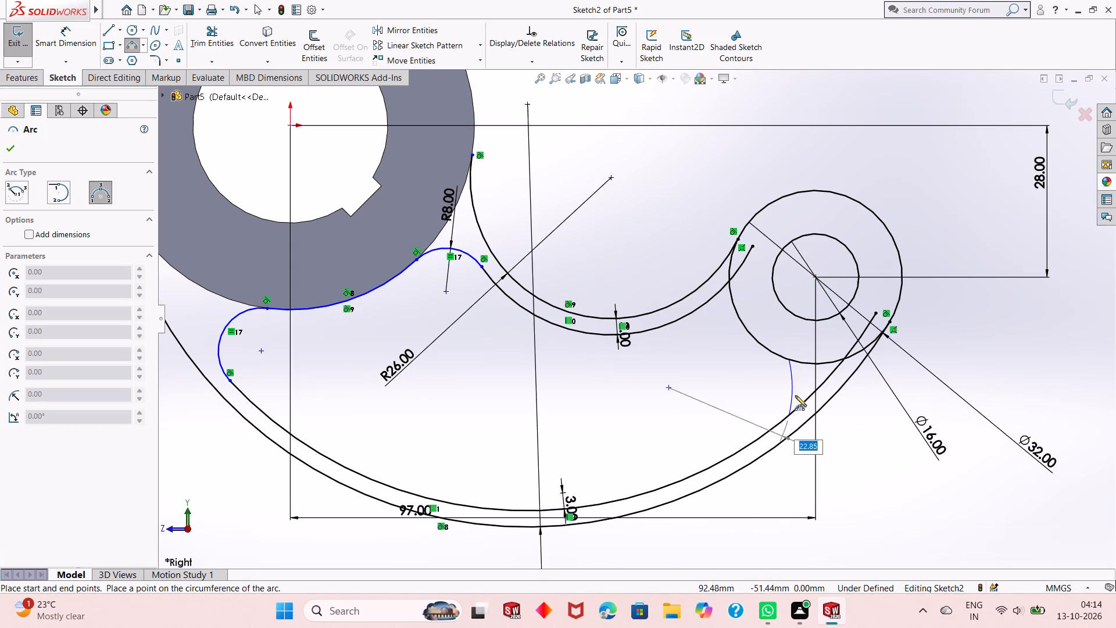
key("8")
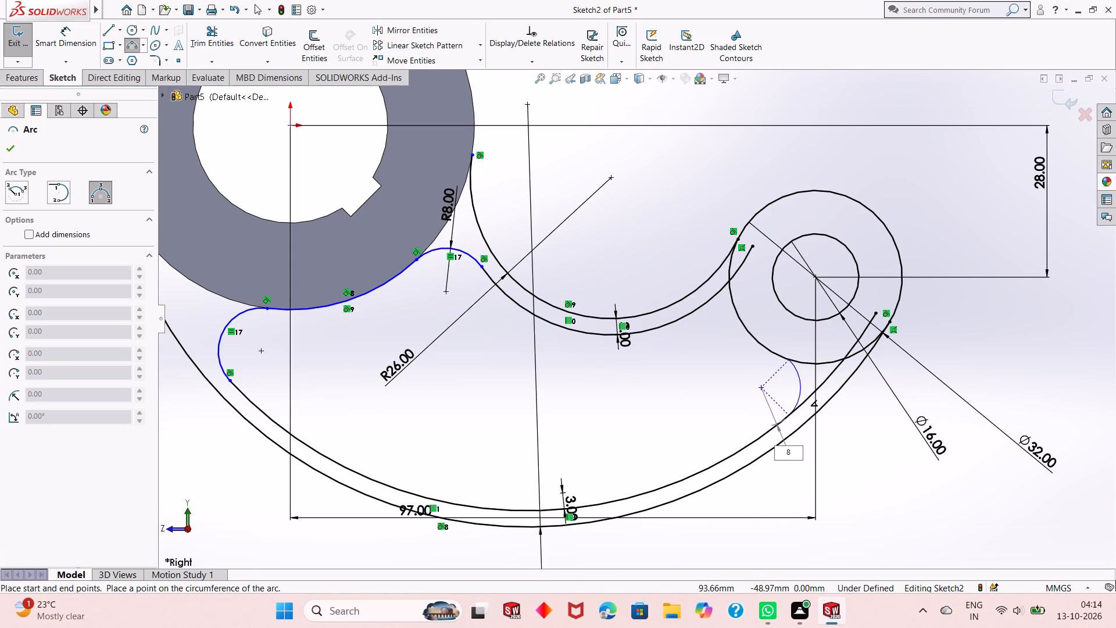
key("Return")
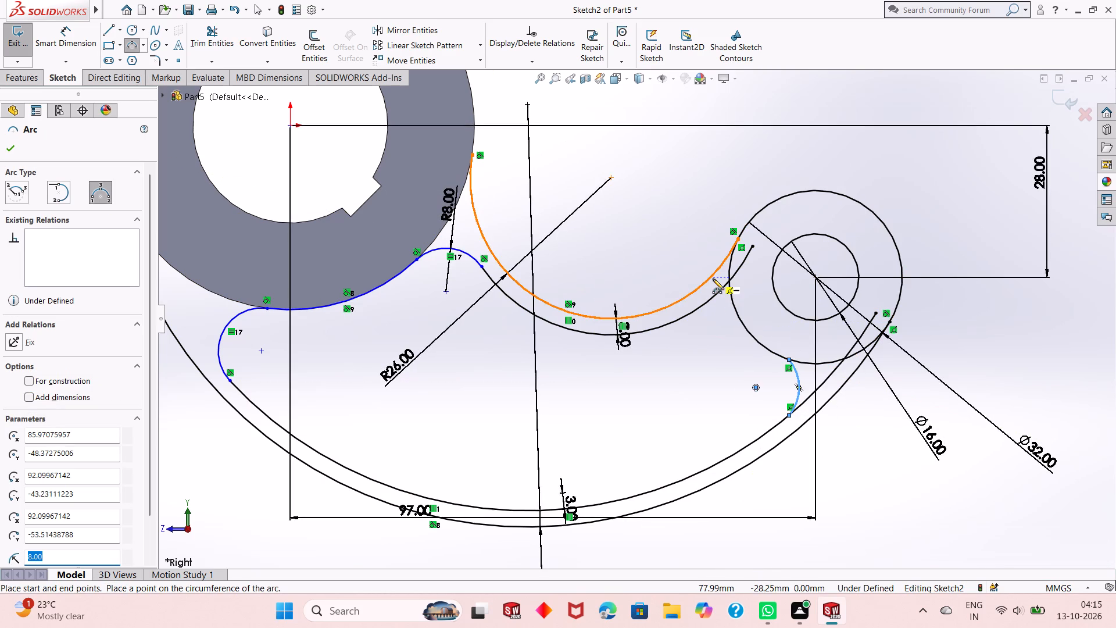
Draw a three-point arc of 8 mm radius from the offset copy of the 26 mm arc to the 32 mm boss circle.
left_click(703, 306)
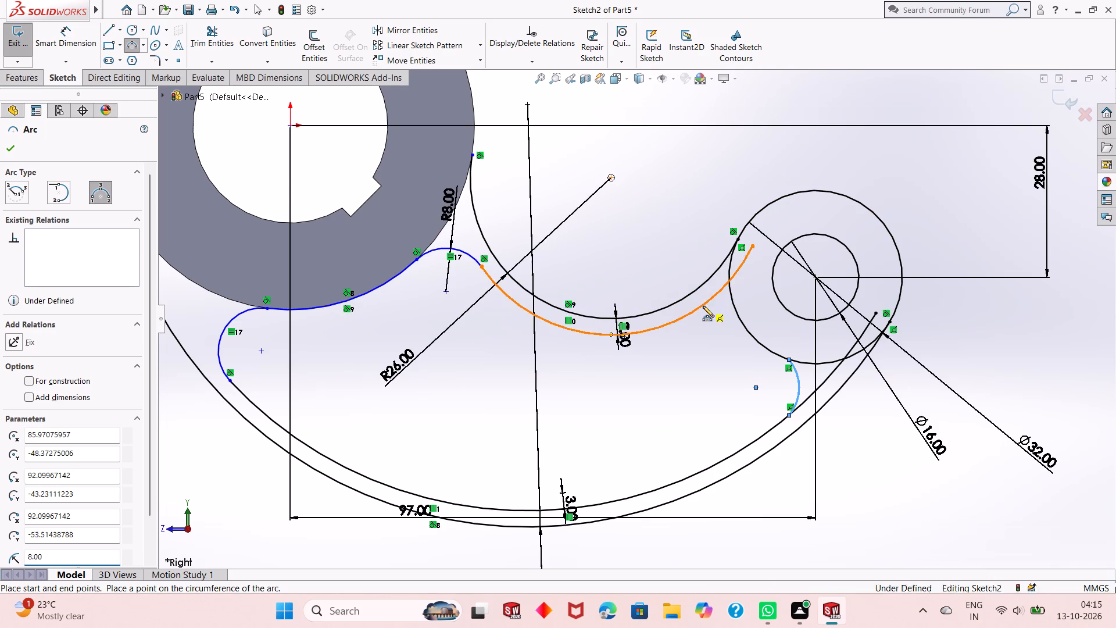
left_click(743, 327)
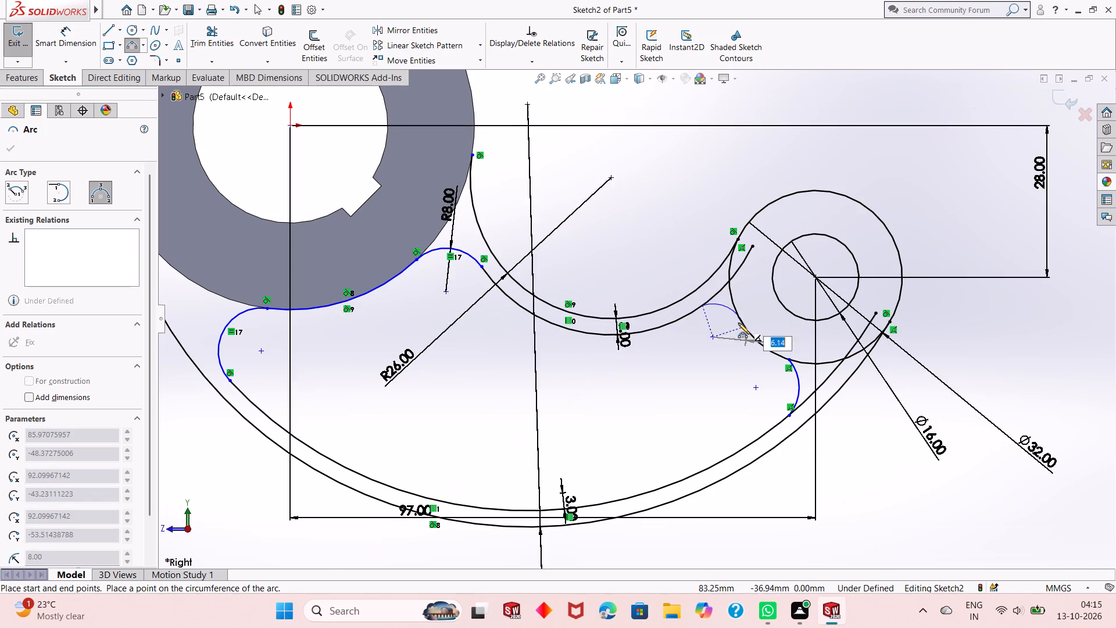
key("8")
key("Return")
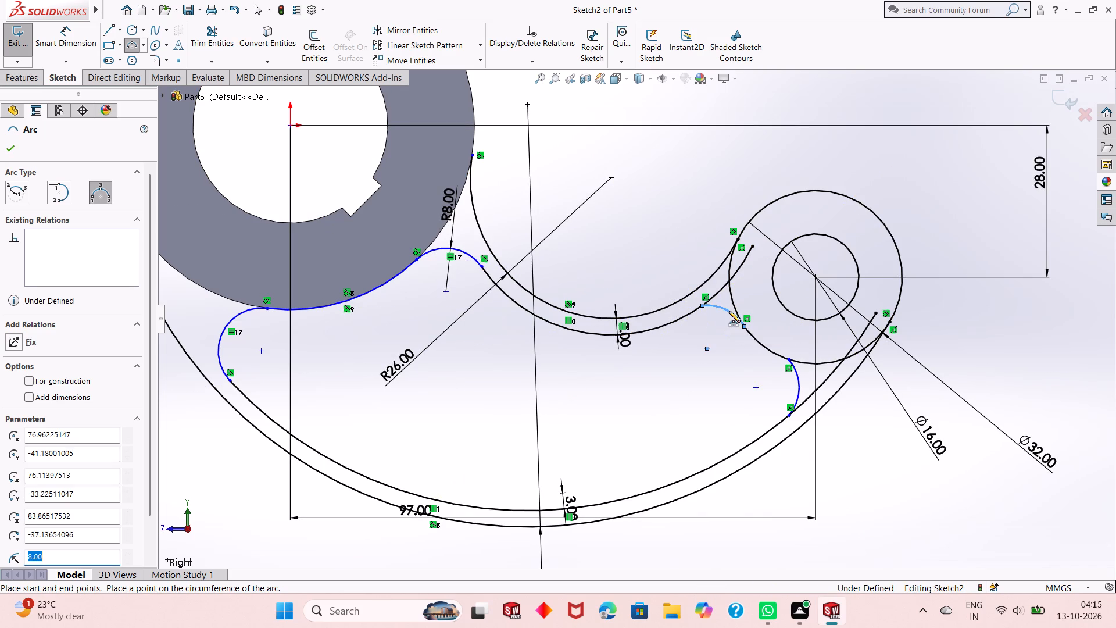
right_click(711, 158)
left_click(720, 167)
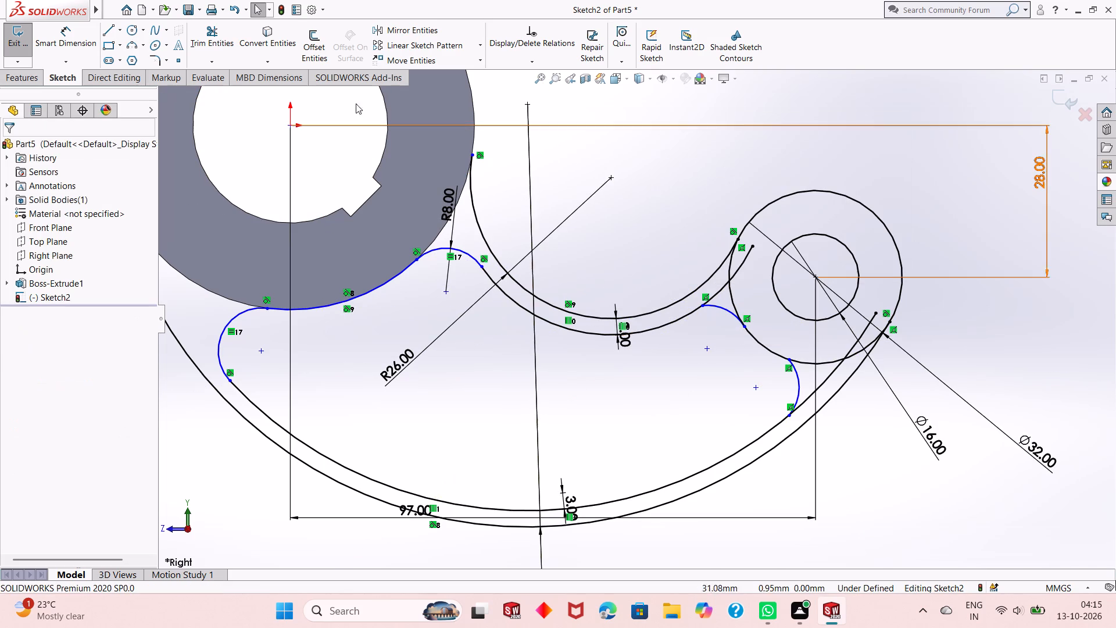
Dimension the radius of the arc joining the offset copy of the 26 mm arc to the boss circle.
left_click(207, 39)
left_click(66, 39)
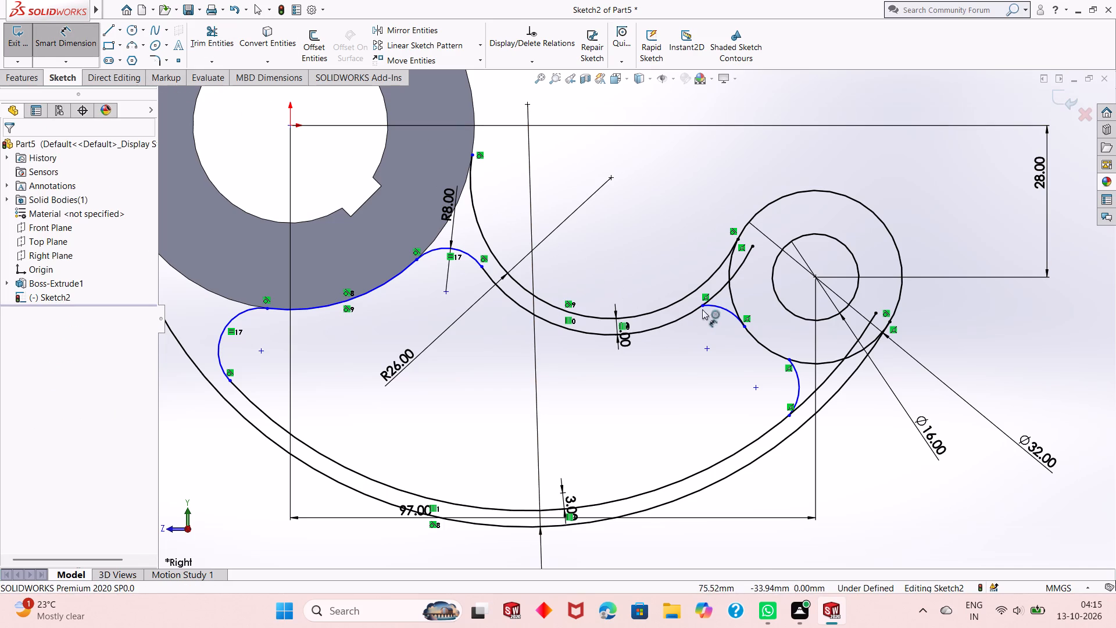
left_click(718, 309)
left_click(757, 283)
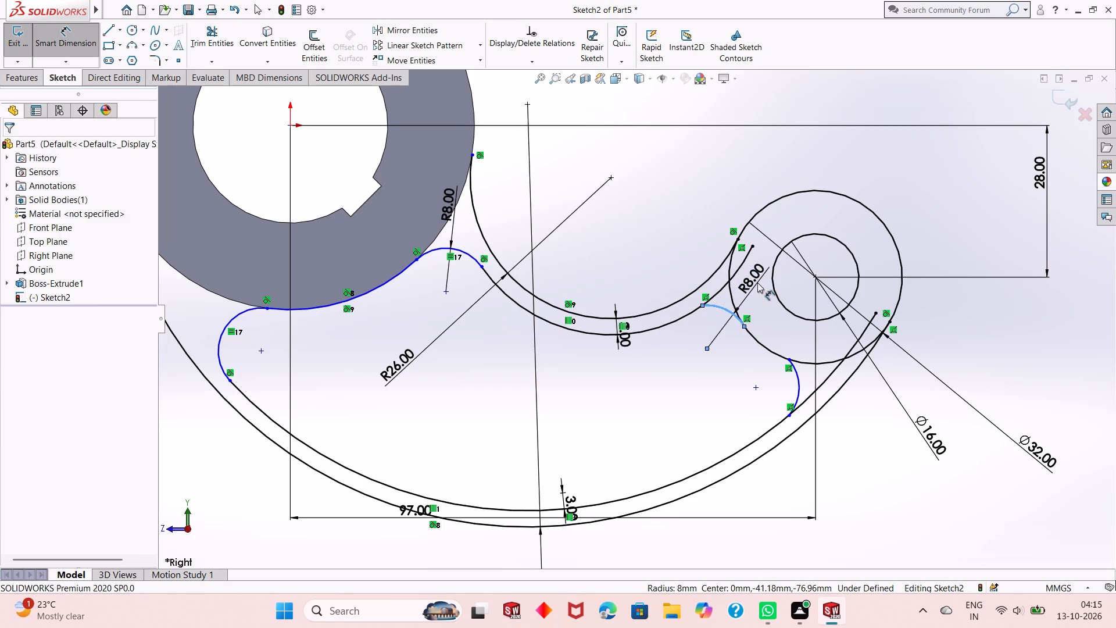
left_click(714, 261)
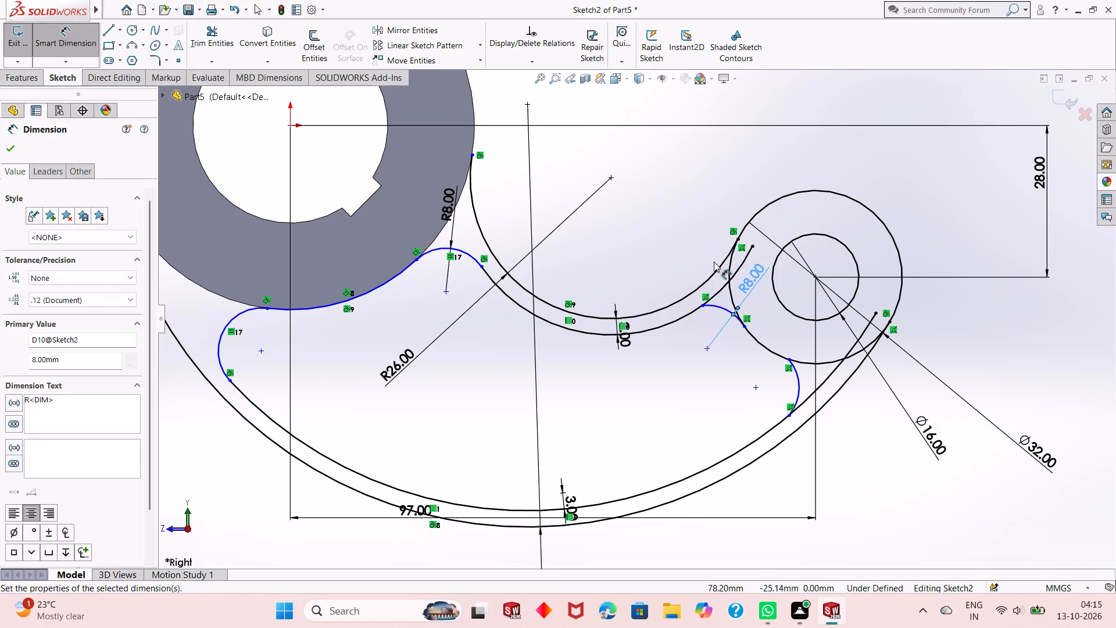
left_click(717, 308, "ctrl")
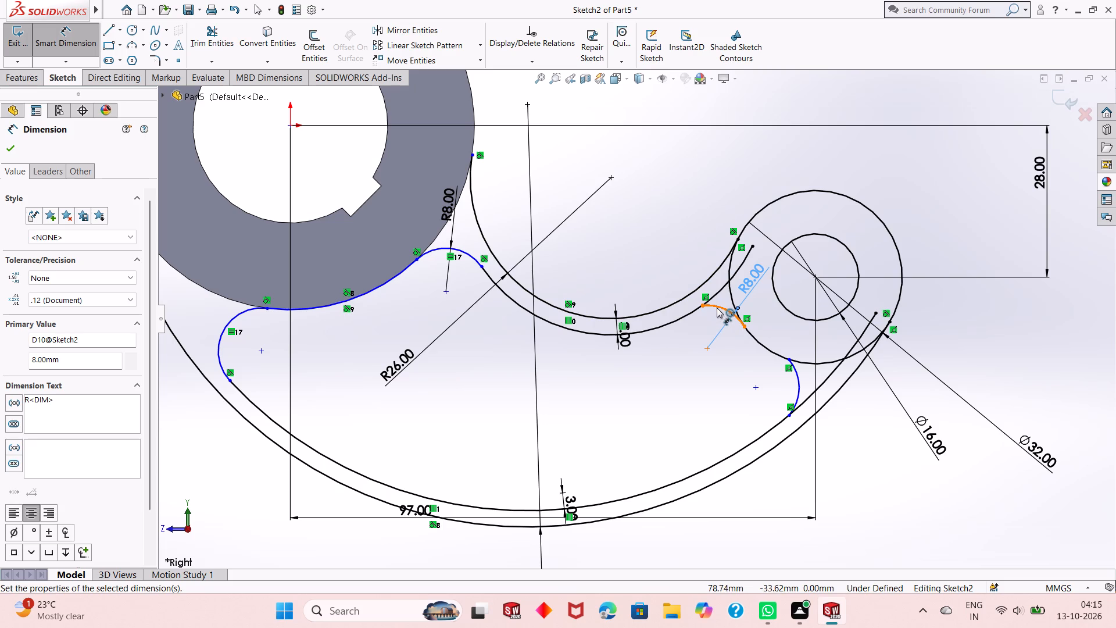
key("Escape")
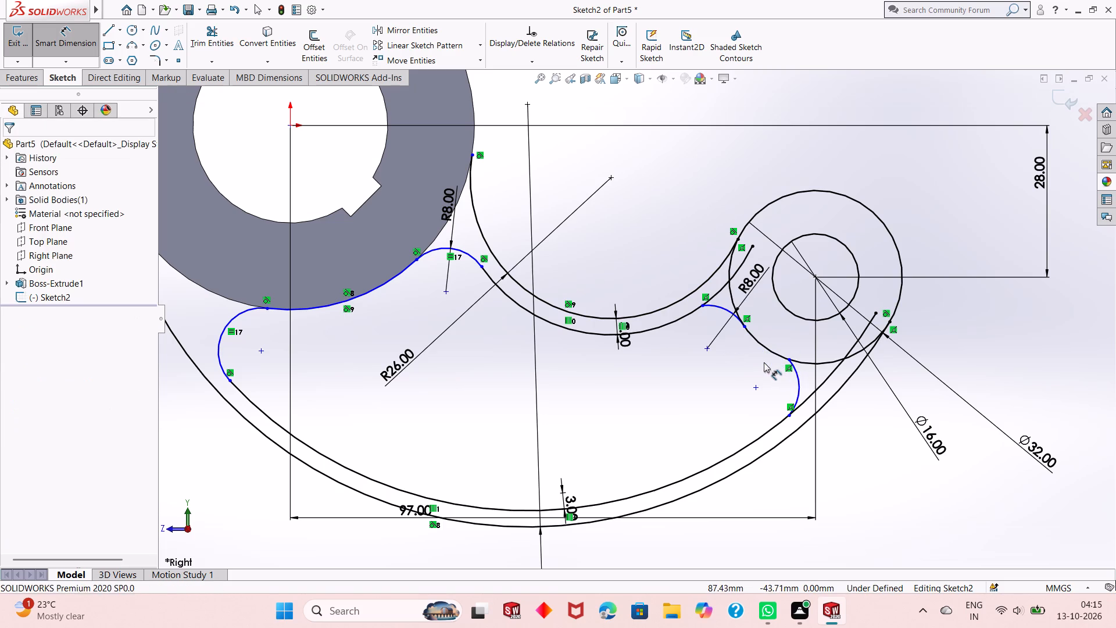
key("Escape")
key("Escape")
Add an equal relation between the two three-point arcs next to the boss circle.
left_click(721, 303)
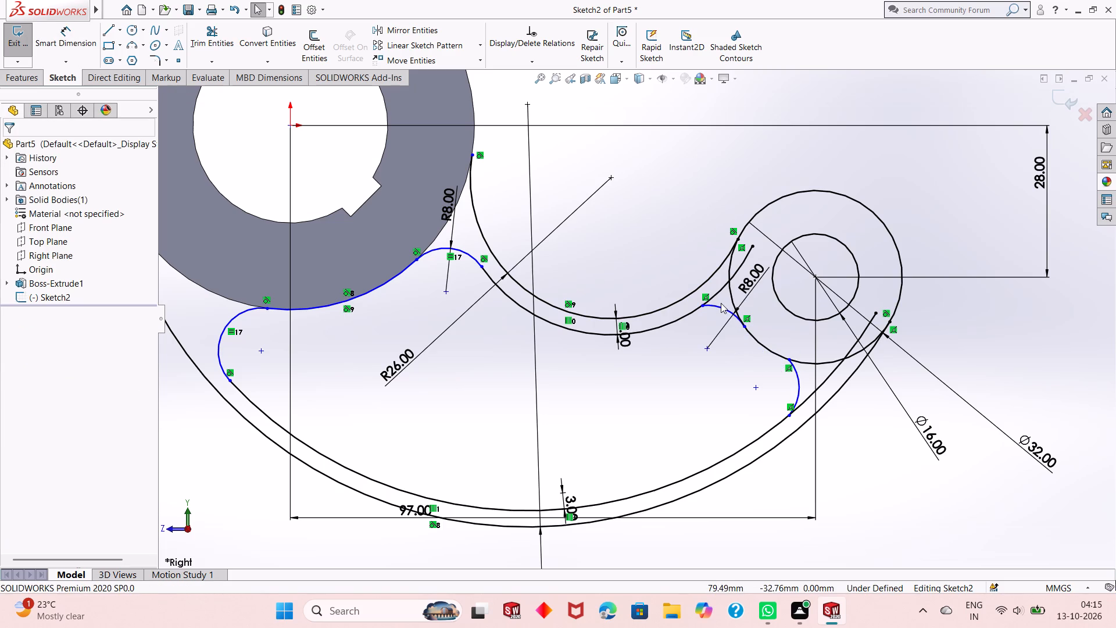
left_click(717, 308)
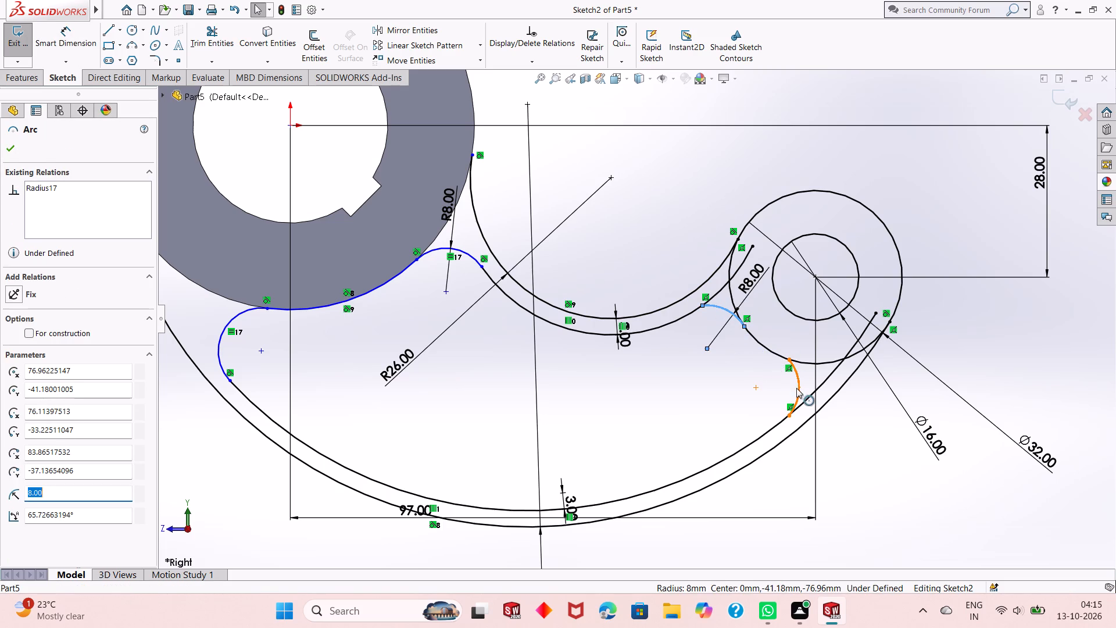
left_click(796, 388, "ctrl")
left_click(879, 341)
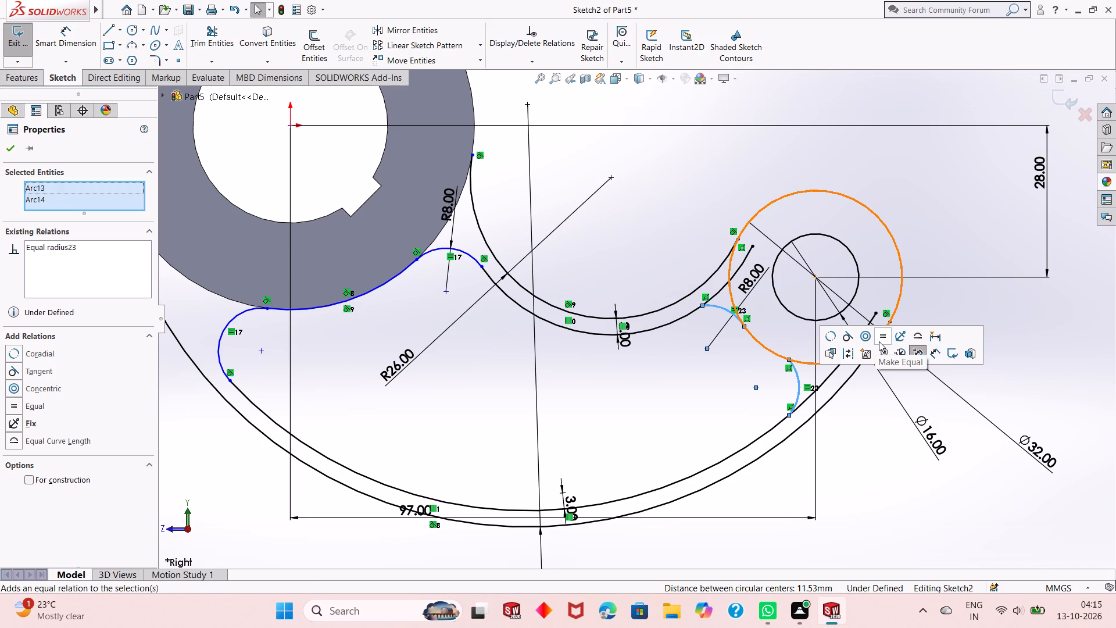
right_click(598, 219)
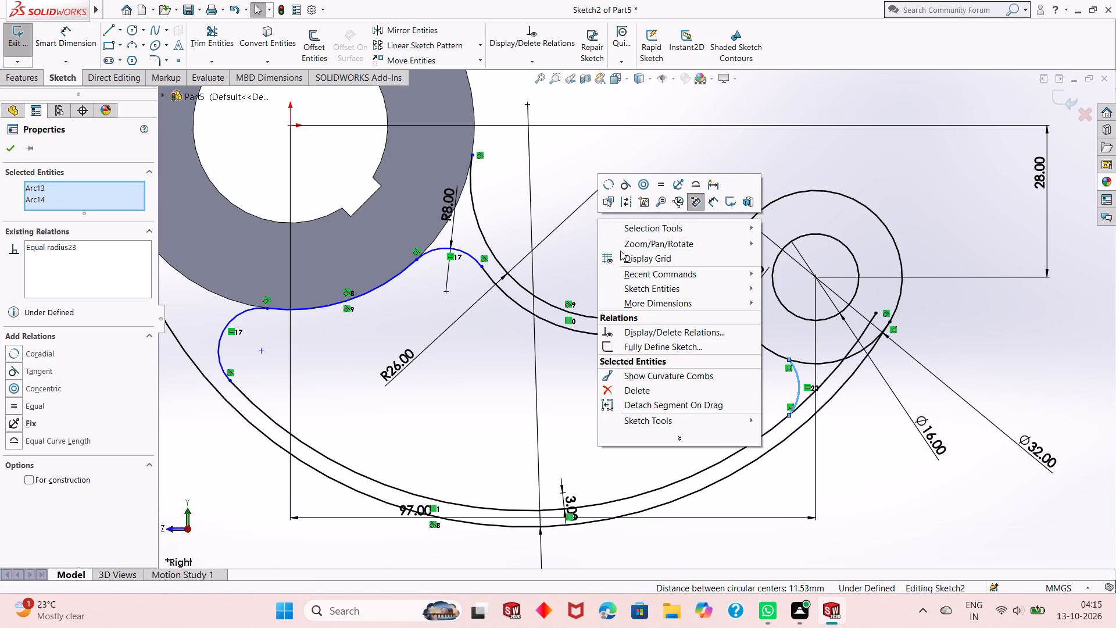
left_click(745, 94)
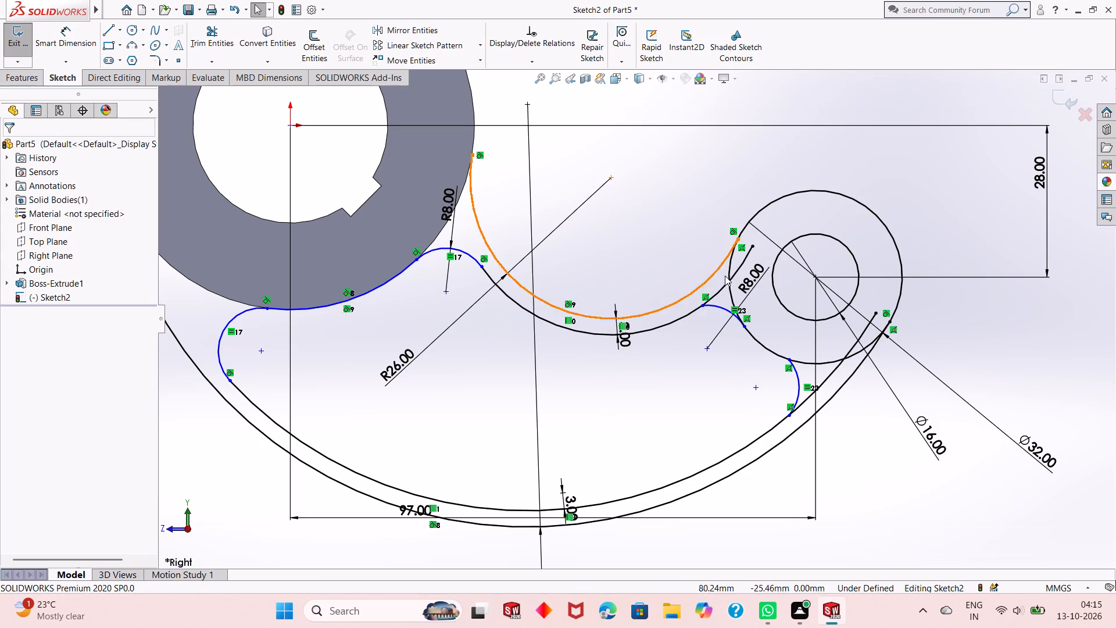
Make the upper three-point arc tangent to the offset copy of the 26 mm arc and to the 32 mm boss circle.
left_click(720, 308)
left_click(691, 315, "ctrl")
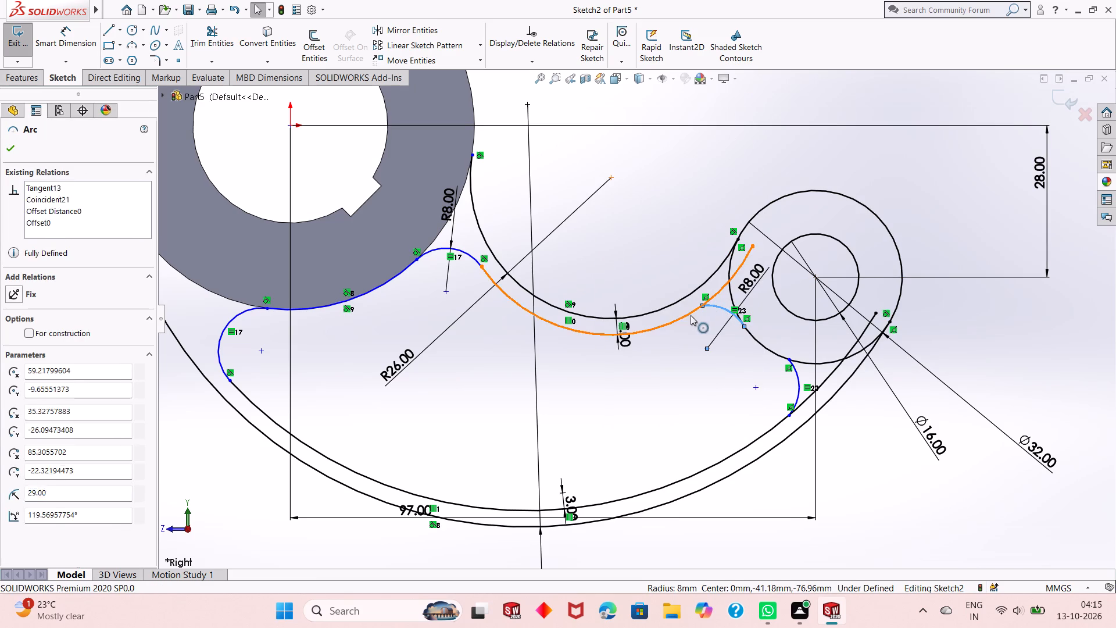
left_click(739, 264)
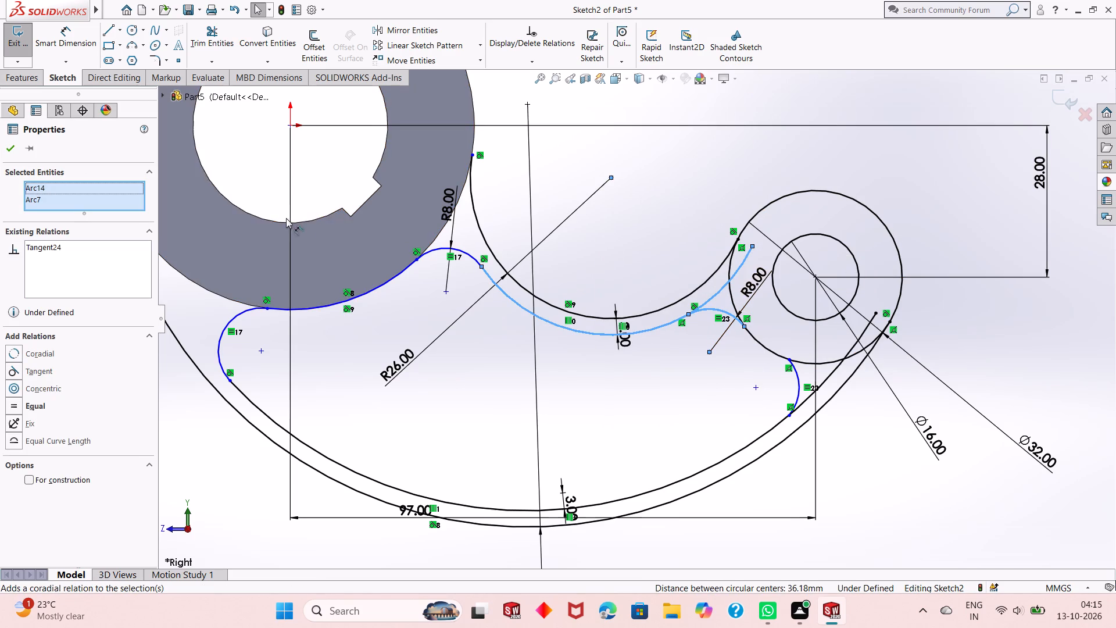
left_click(13, 148)
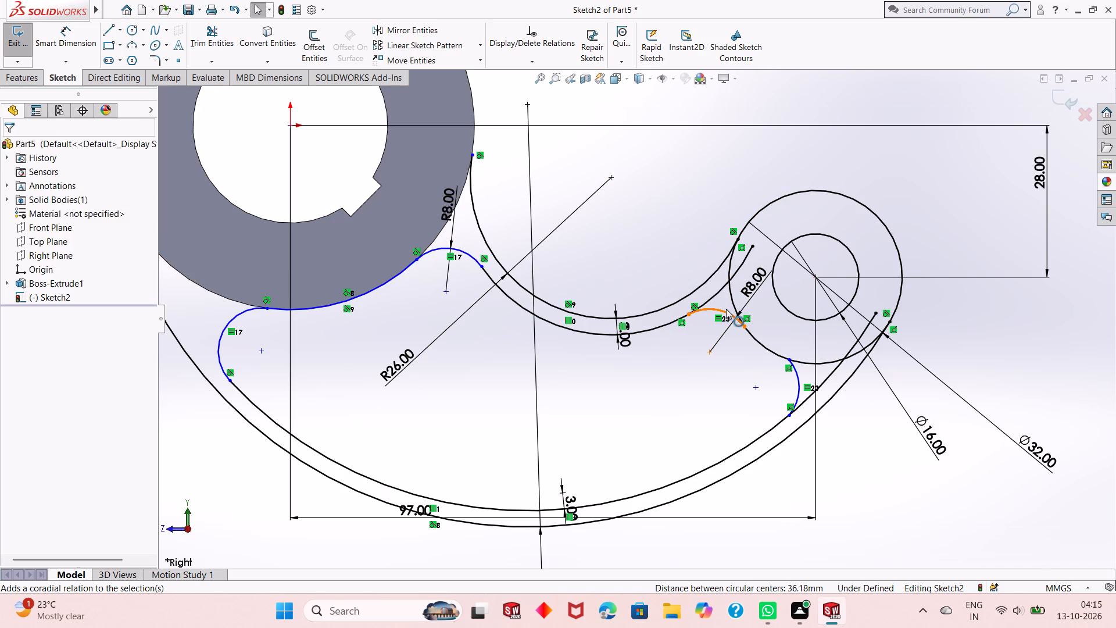
left_click(726, 309)
left_click(754, 336, "ctrl")
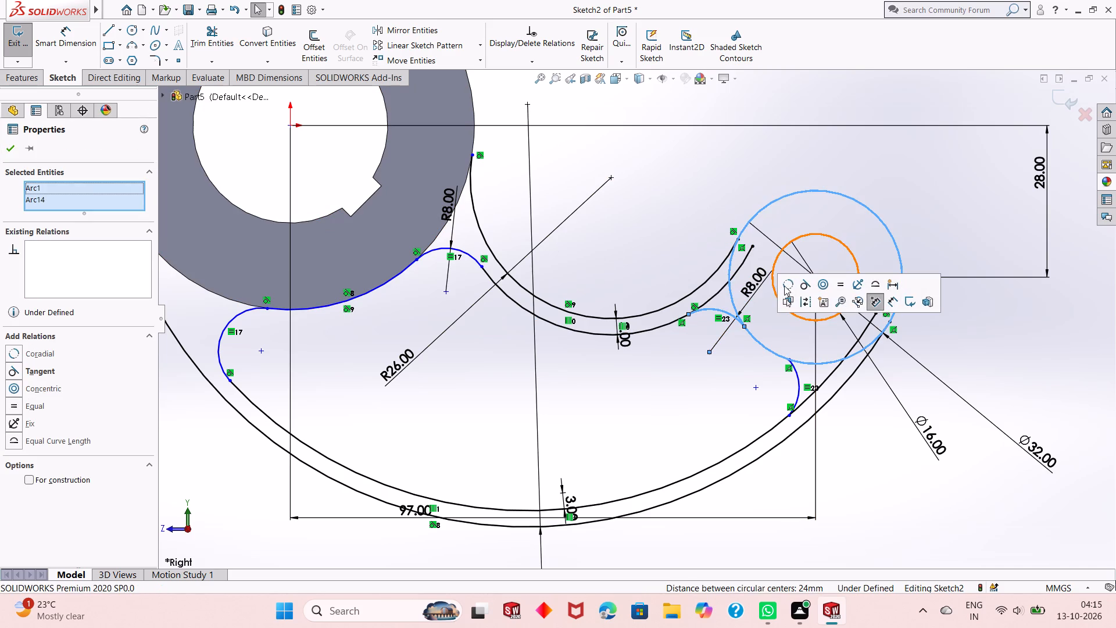
left_click(801, 284)
left_click(16, 150)
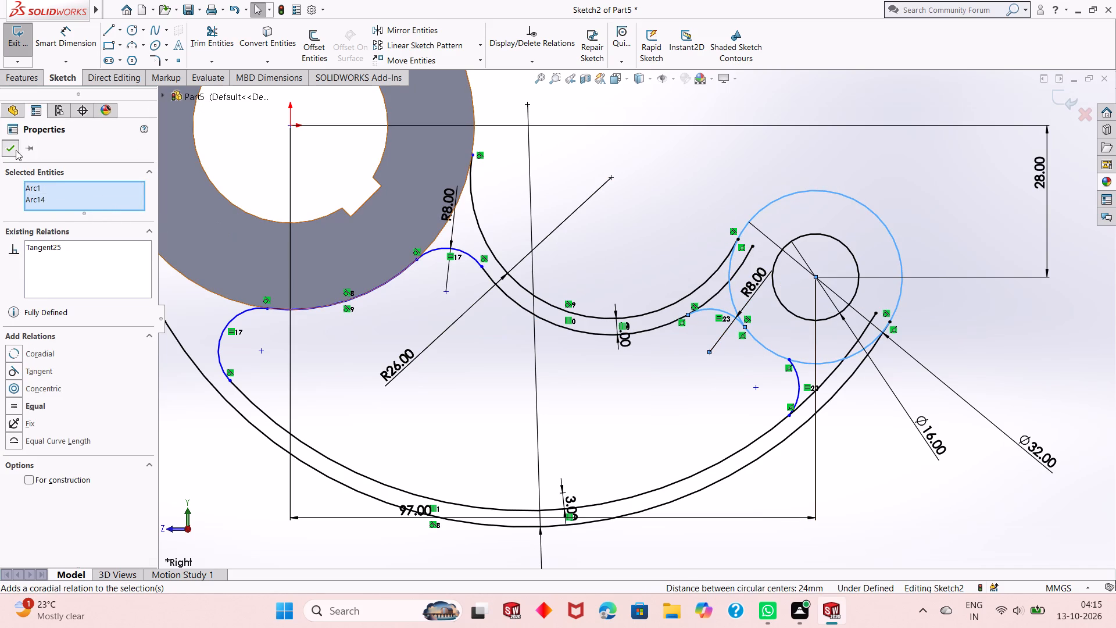
Make the lower three-point arc beside the boss tangent to the offset copy of the 78 mm arc and to the 32 mm boss circle.
left_click(797, 387)
left_click(775, 424, "ctrl")
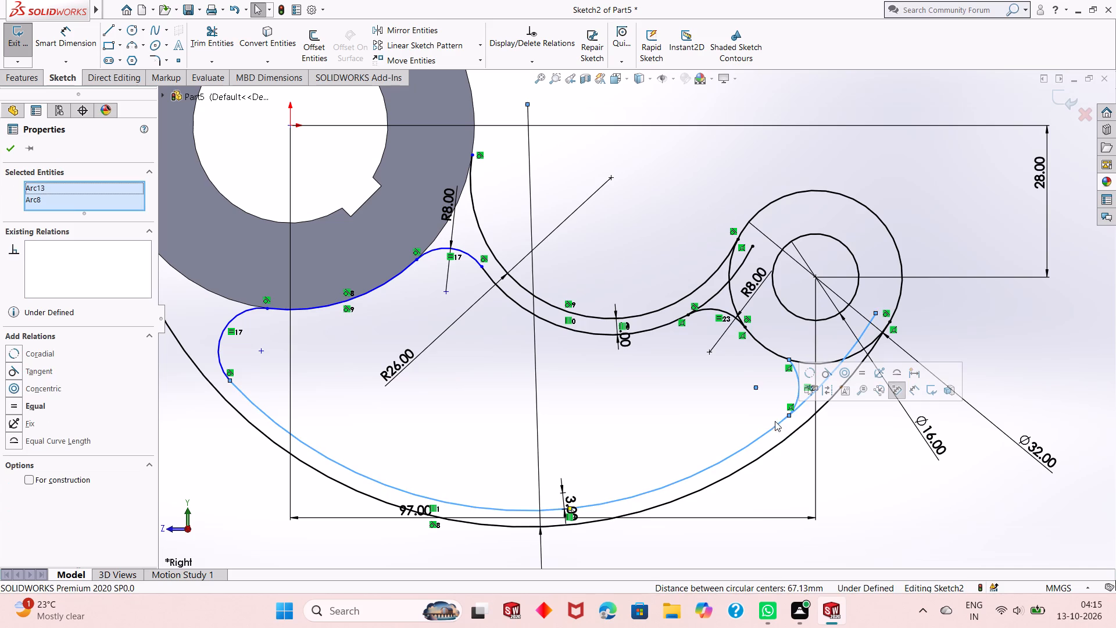
left_click(831, 374)
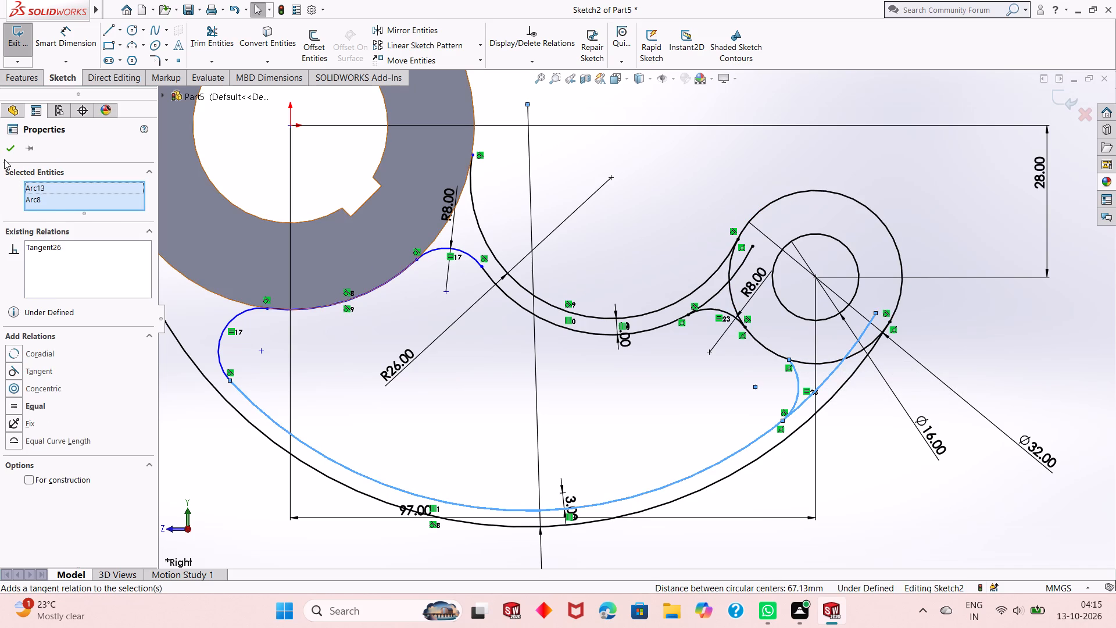
left_click(7, 154)
left_click(799, 394)
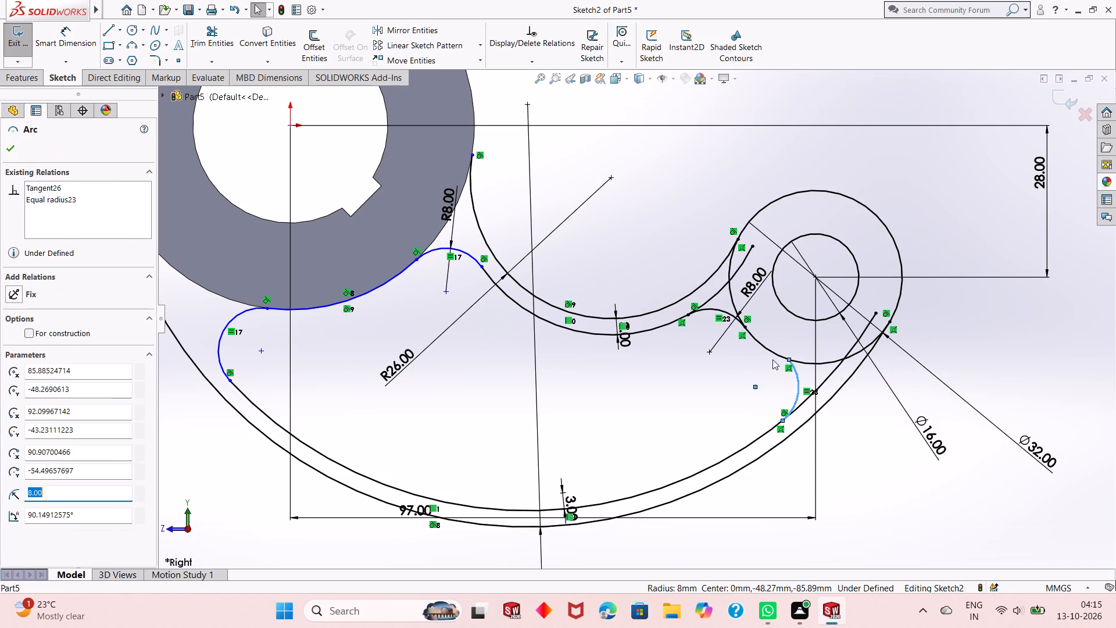
left_click(769, 350, "ctrl")
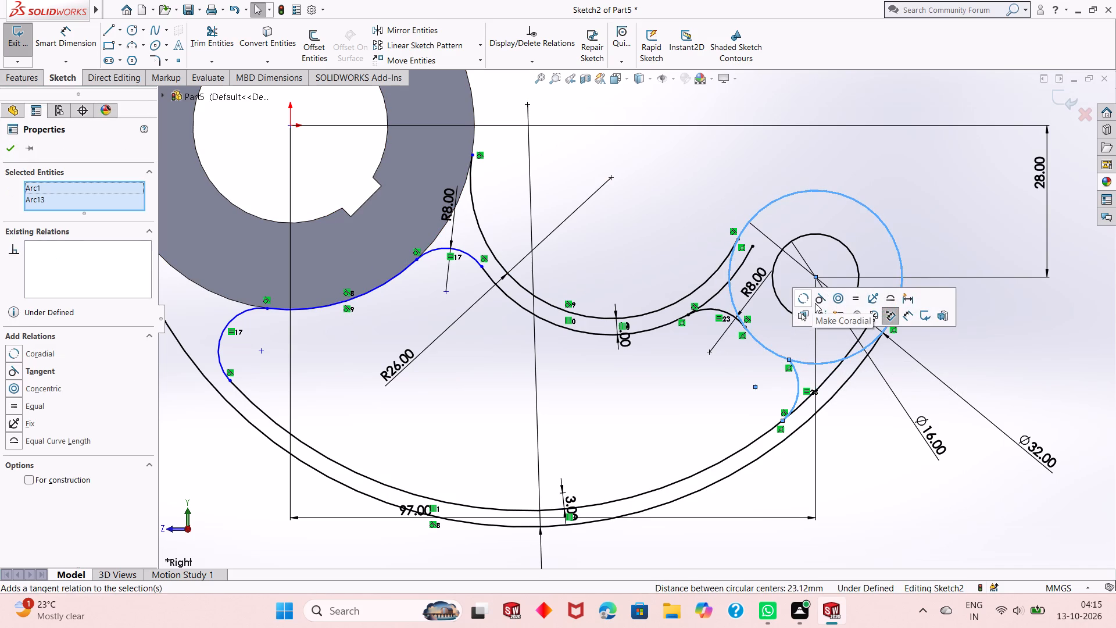
left_click(816, 303)
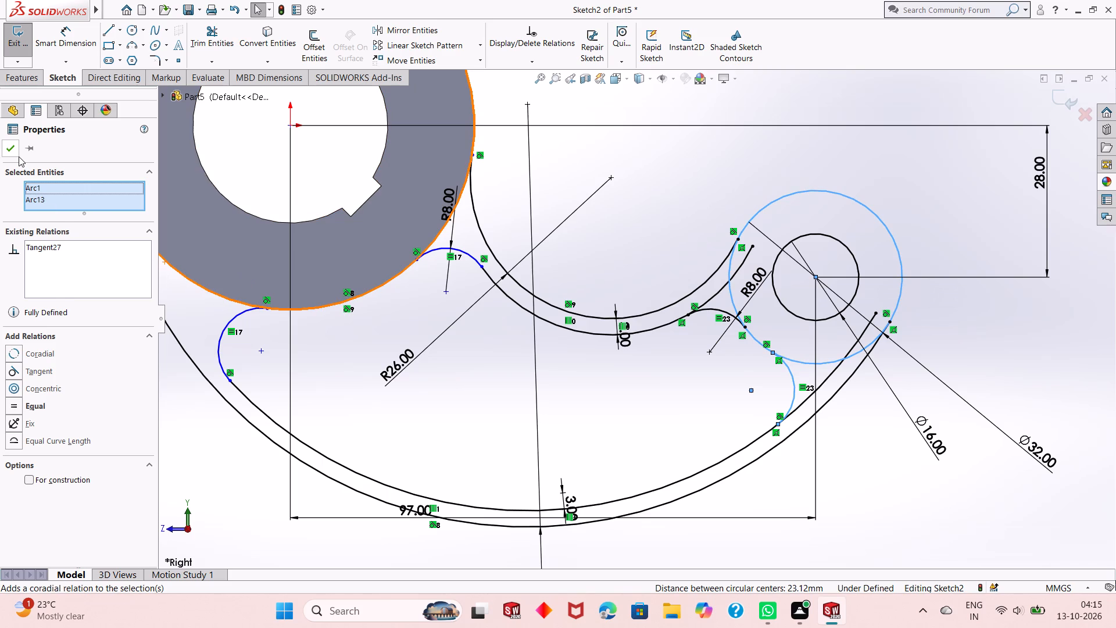
left_click(19, 156)
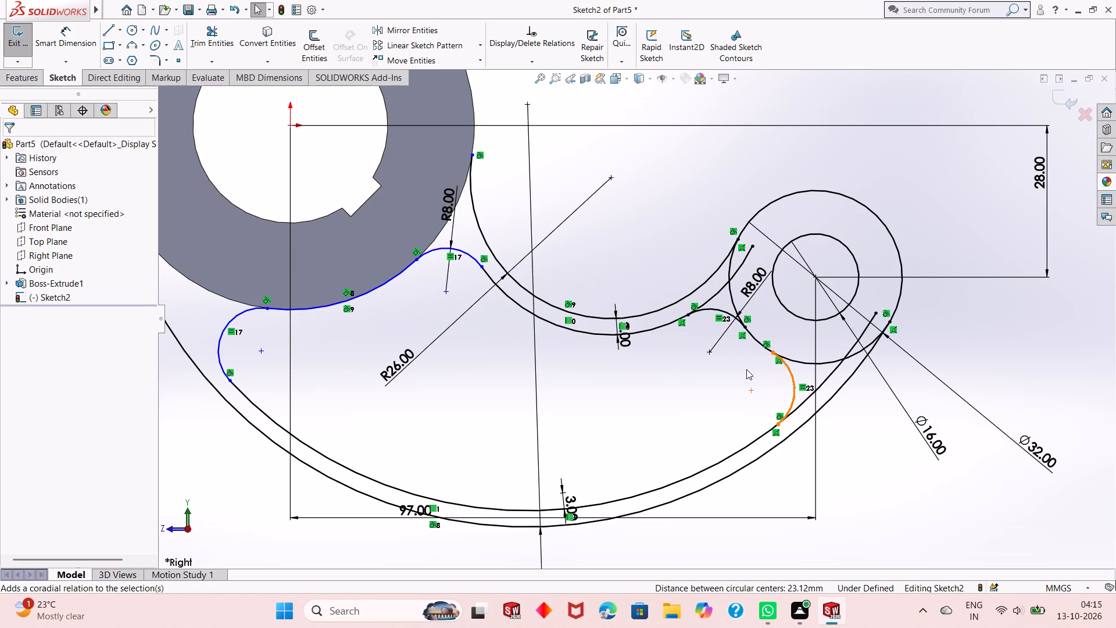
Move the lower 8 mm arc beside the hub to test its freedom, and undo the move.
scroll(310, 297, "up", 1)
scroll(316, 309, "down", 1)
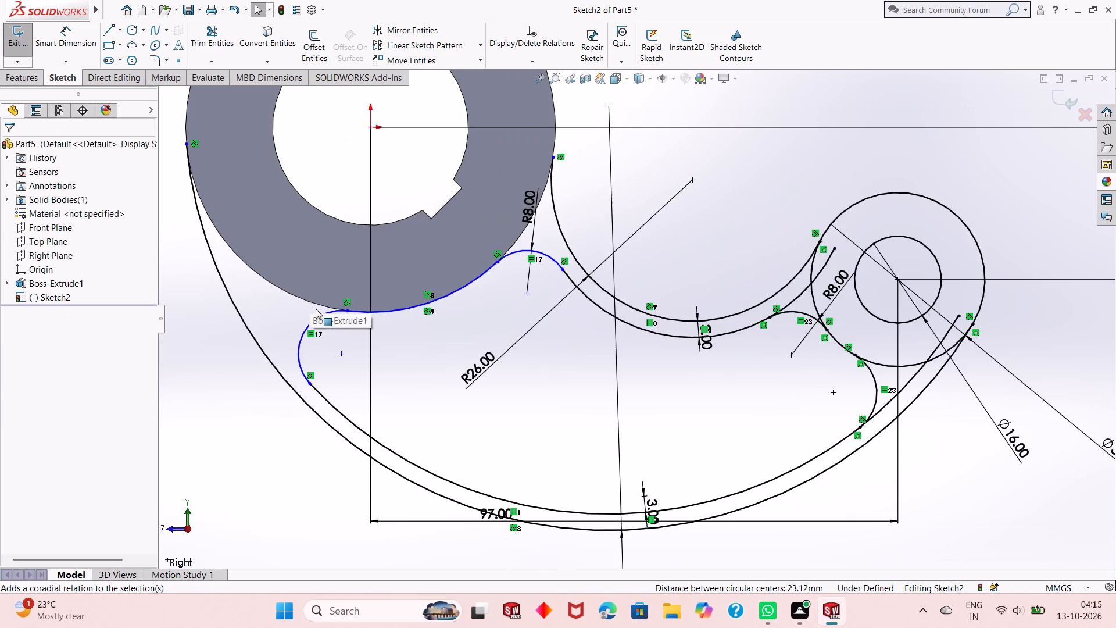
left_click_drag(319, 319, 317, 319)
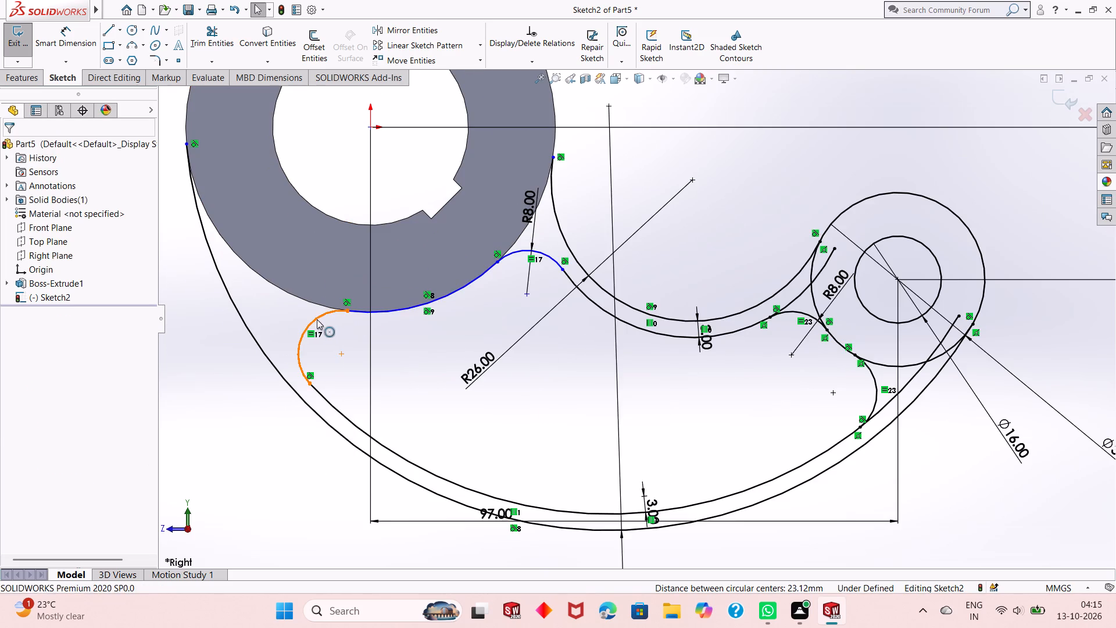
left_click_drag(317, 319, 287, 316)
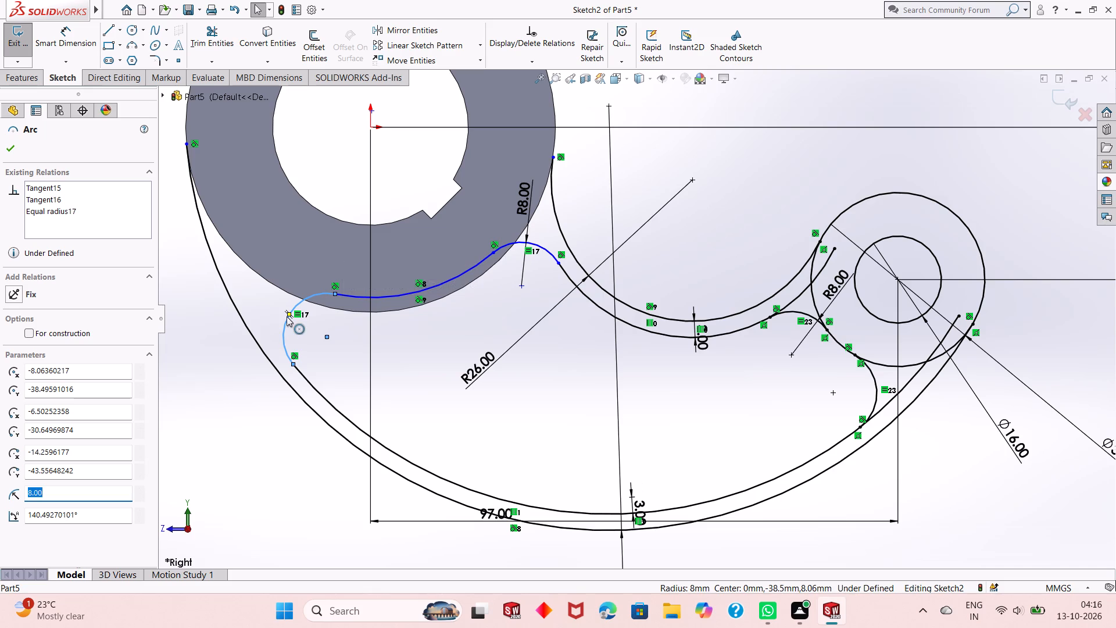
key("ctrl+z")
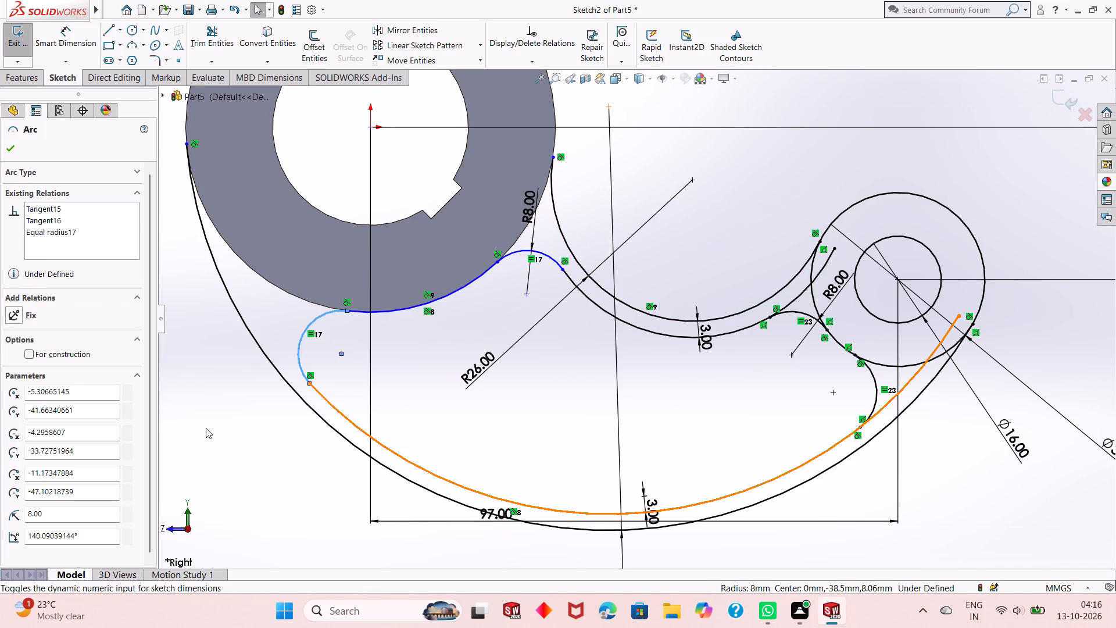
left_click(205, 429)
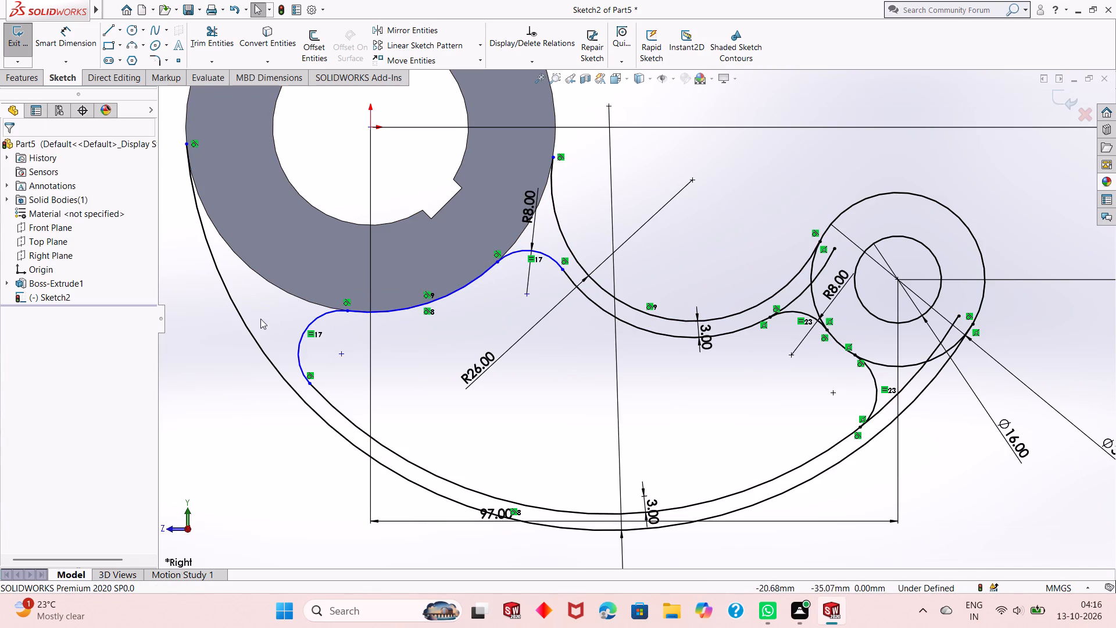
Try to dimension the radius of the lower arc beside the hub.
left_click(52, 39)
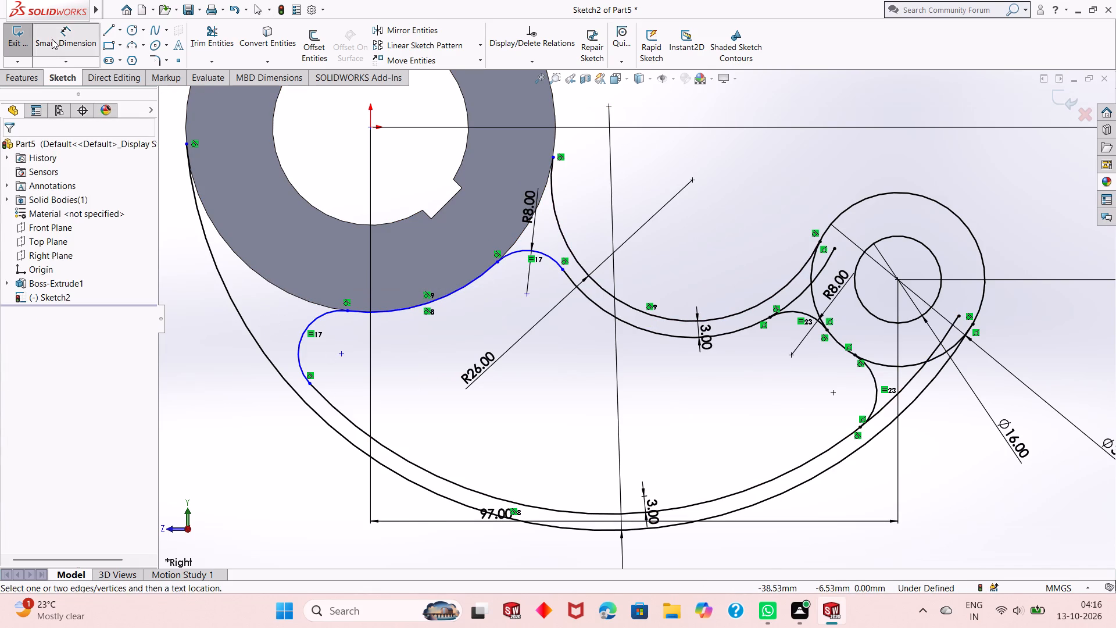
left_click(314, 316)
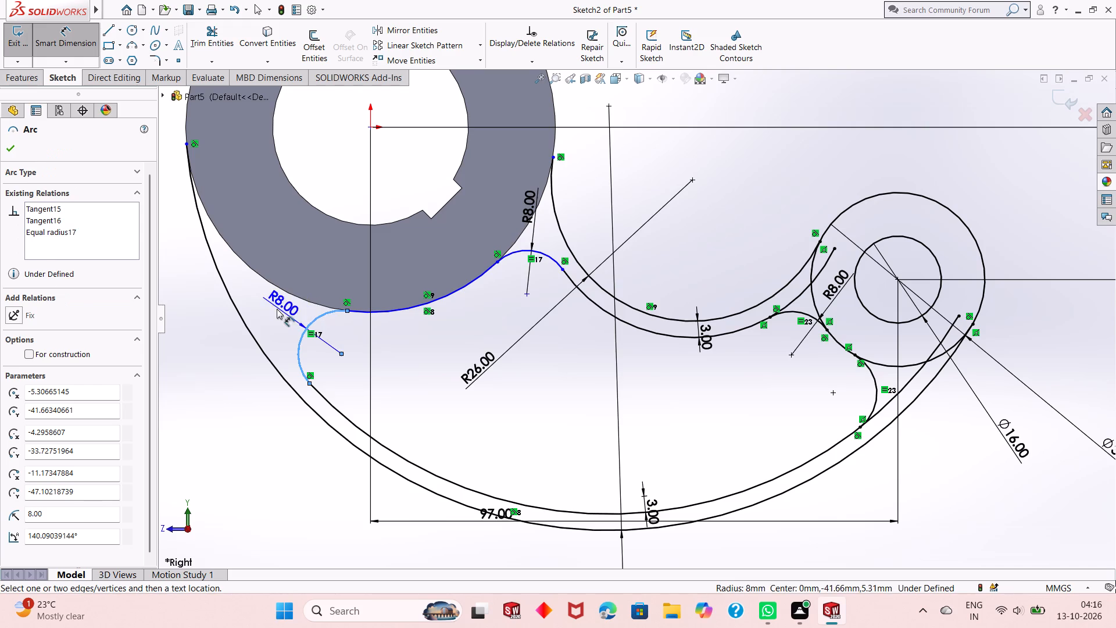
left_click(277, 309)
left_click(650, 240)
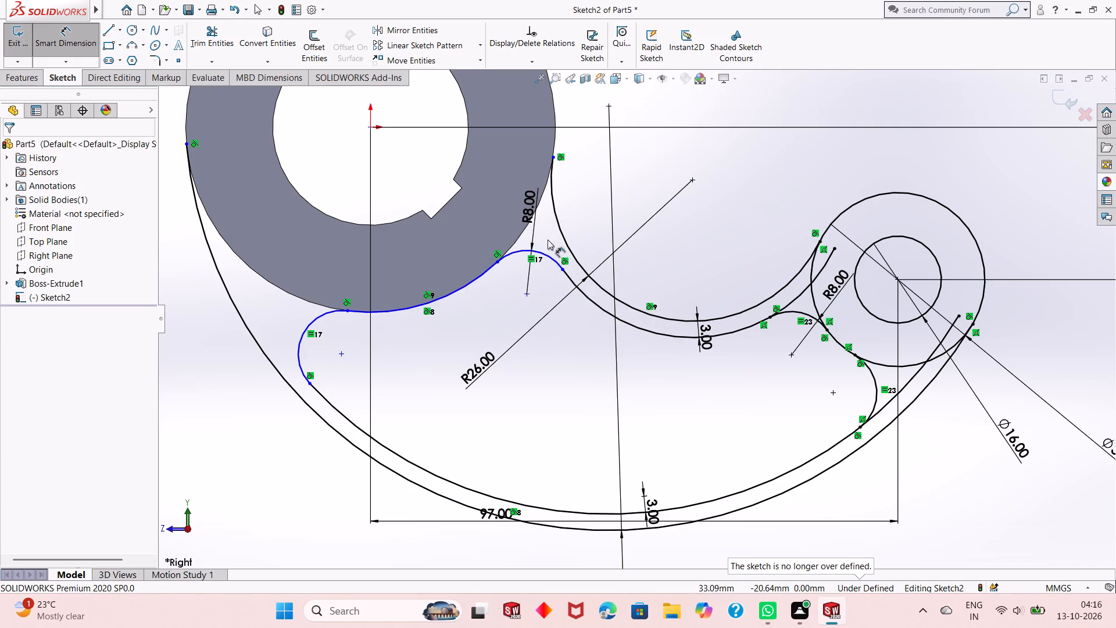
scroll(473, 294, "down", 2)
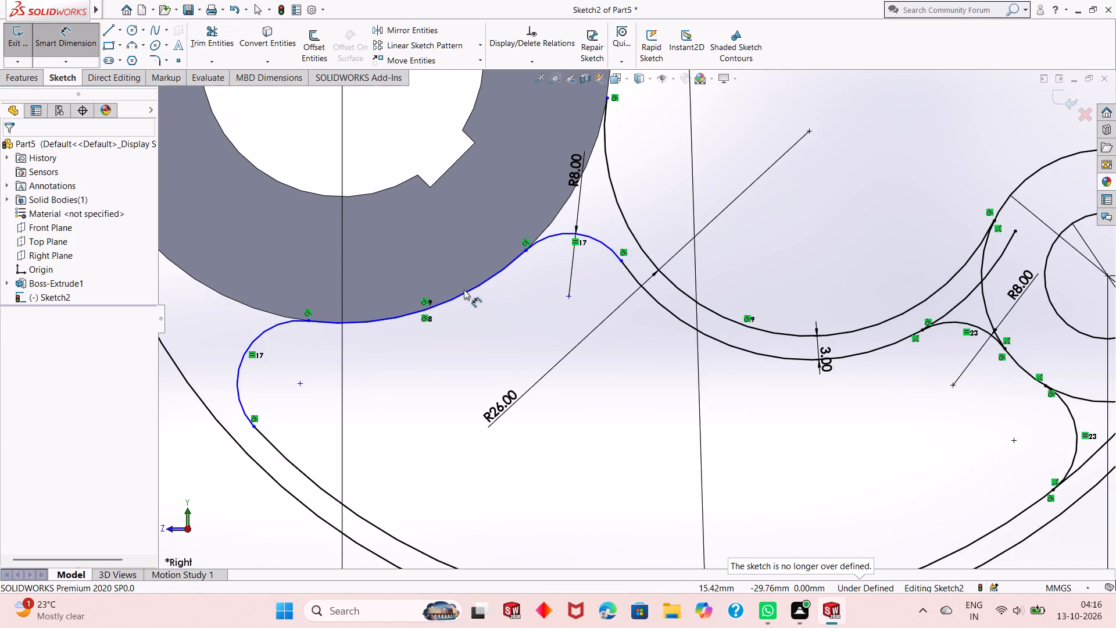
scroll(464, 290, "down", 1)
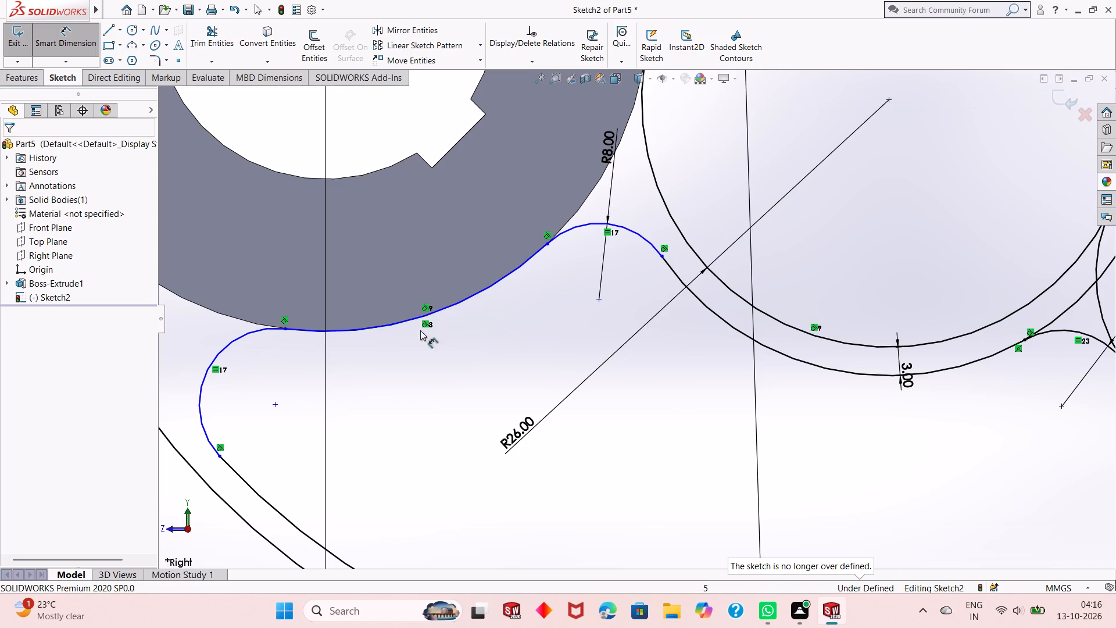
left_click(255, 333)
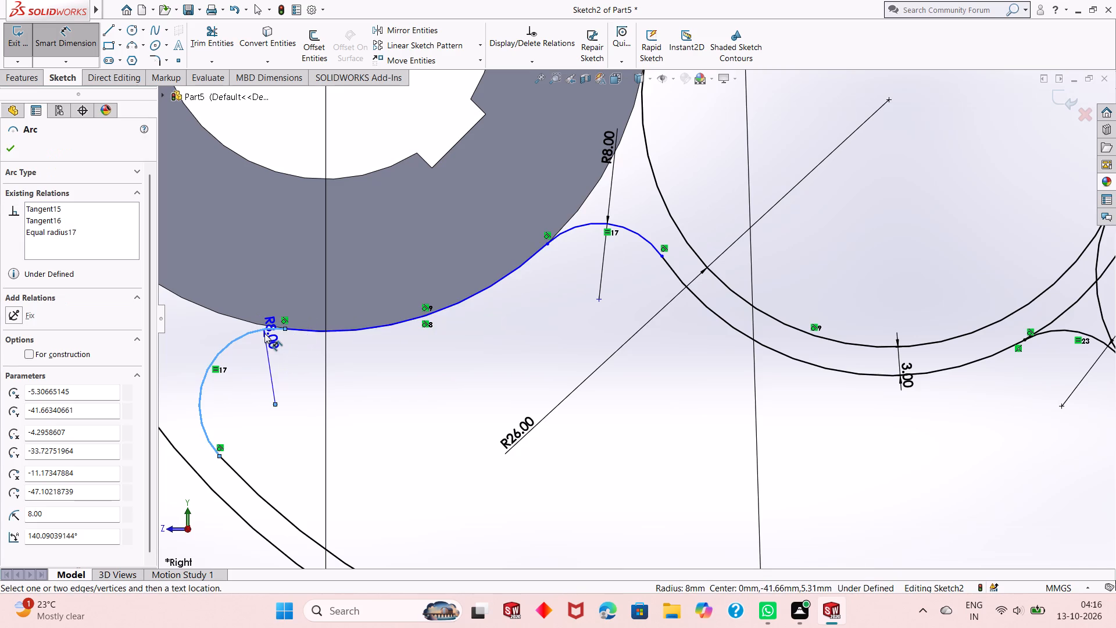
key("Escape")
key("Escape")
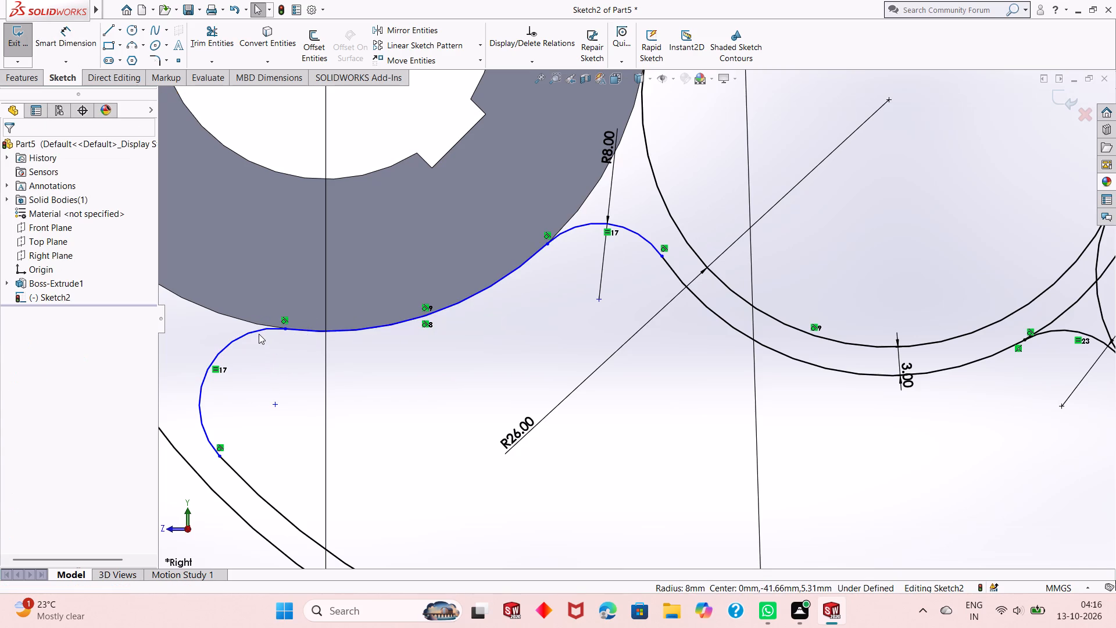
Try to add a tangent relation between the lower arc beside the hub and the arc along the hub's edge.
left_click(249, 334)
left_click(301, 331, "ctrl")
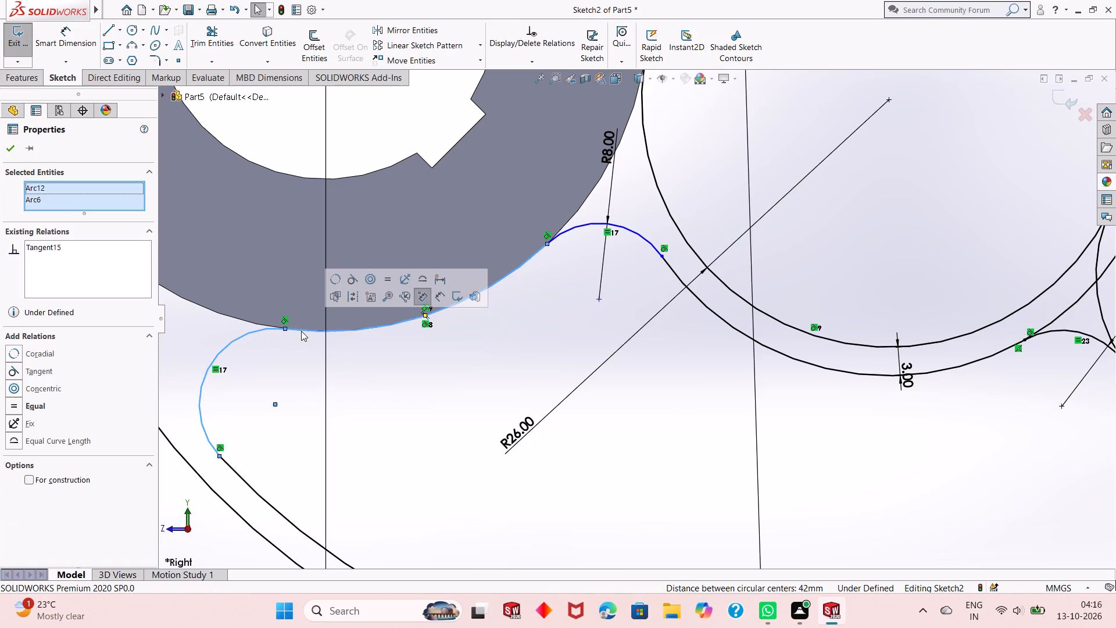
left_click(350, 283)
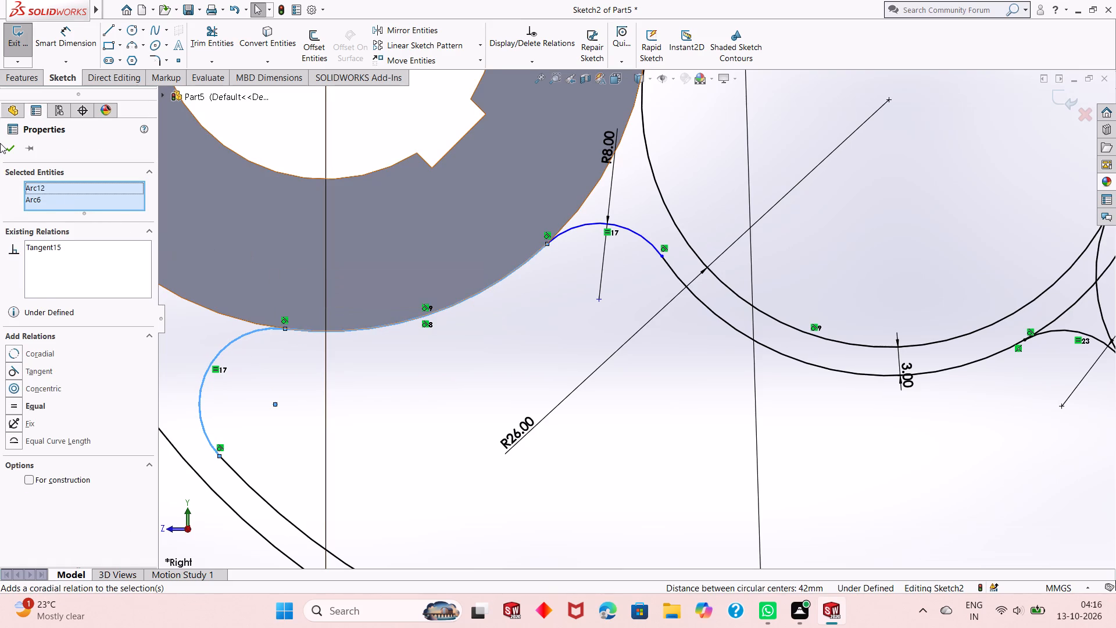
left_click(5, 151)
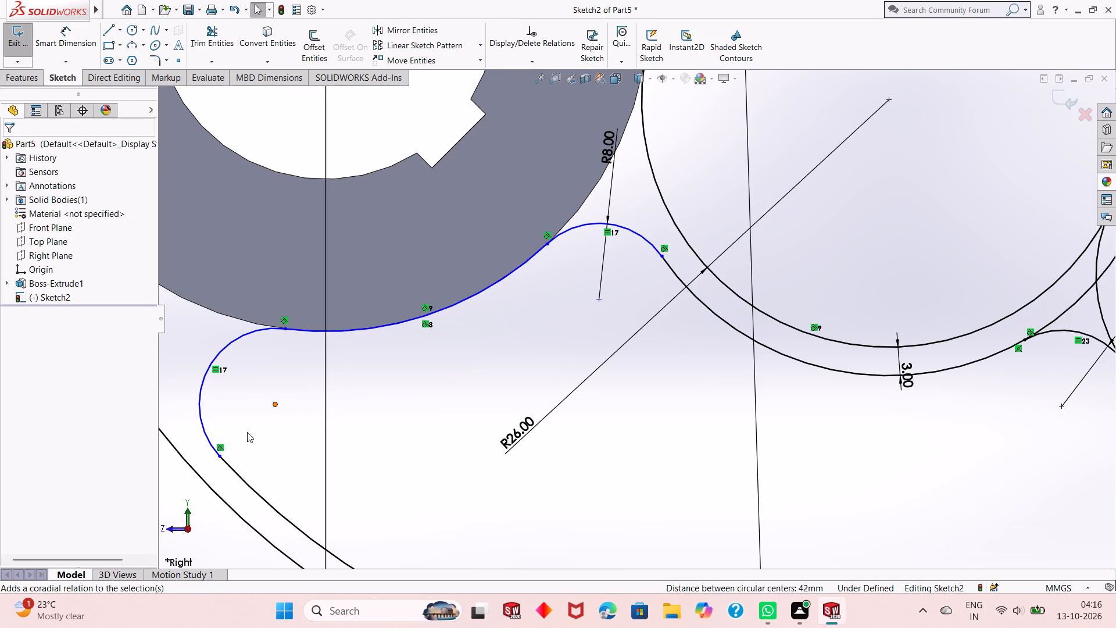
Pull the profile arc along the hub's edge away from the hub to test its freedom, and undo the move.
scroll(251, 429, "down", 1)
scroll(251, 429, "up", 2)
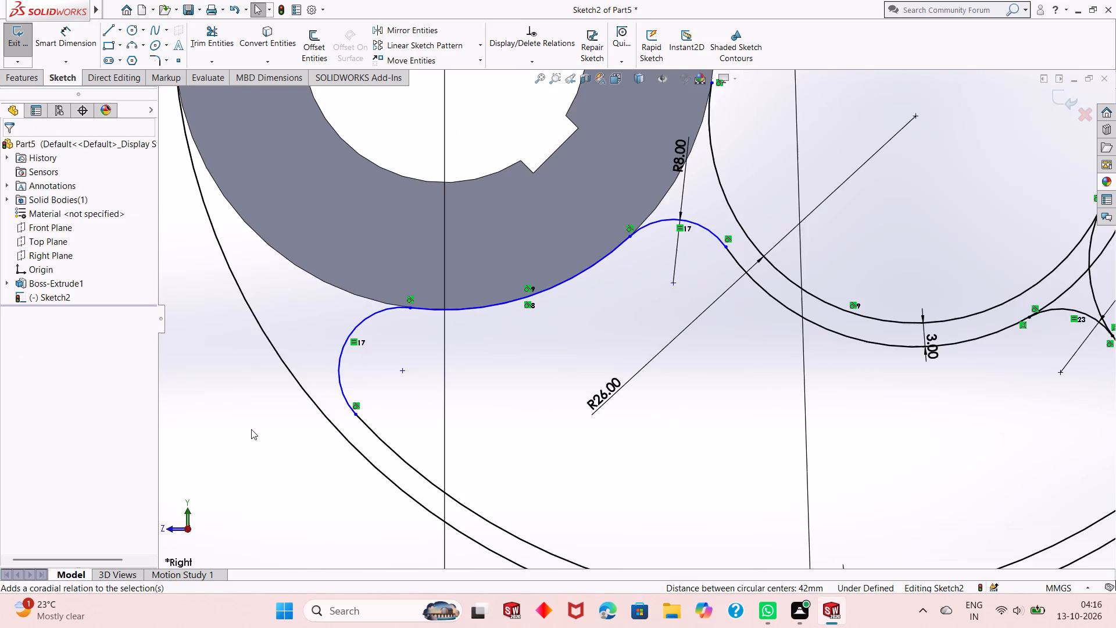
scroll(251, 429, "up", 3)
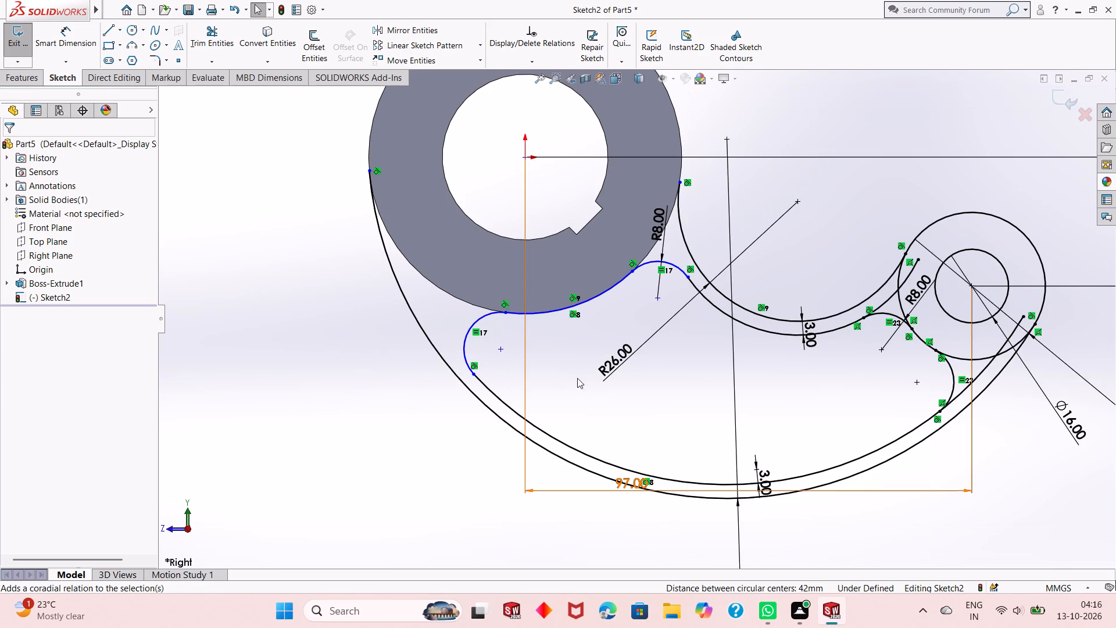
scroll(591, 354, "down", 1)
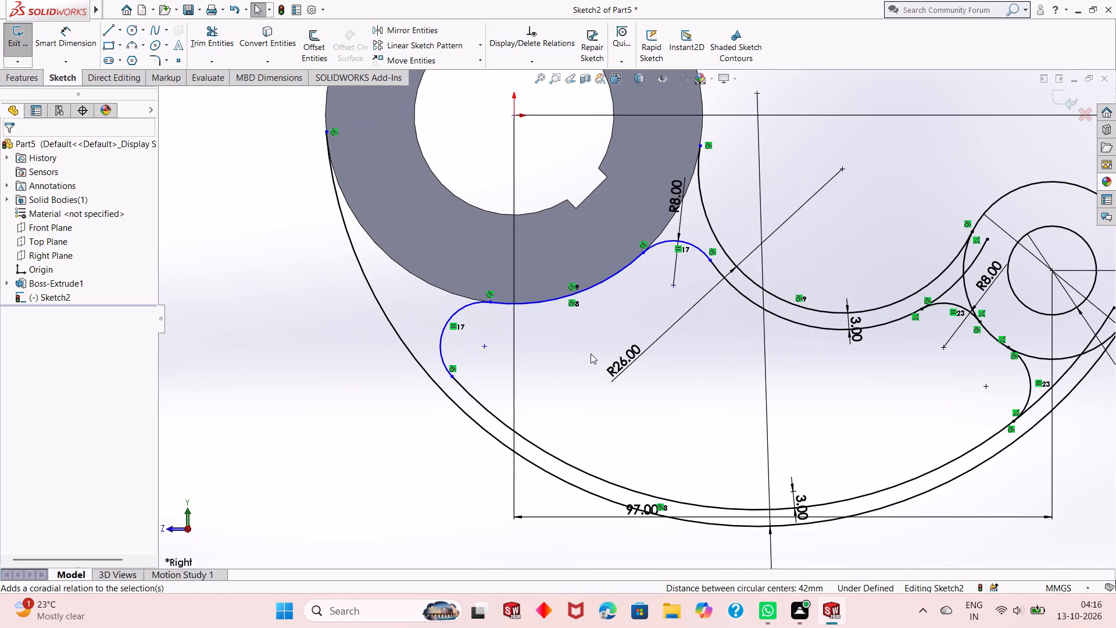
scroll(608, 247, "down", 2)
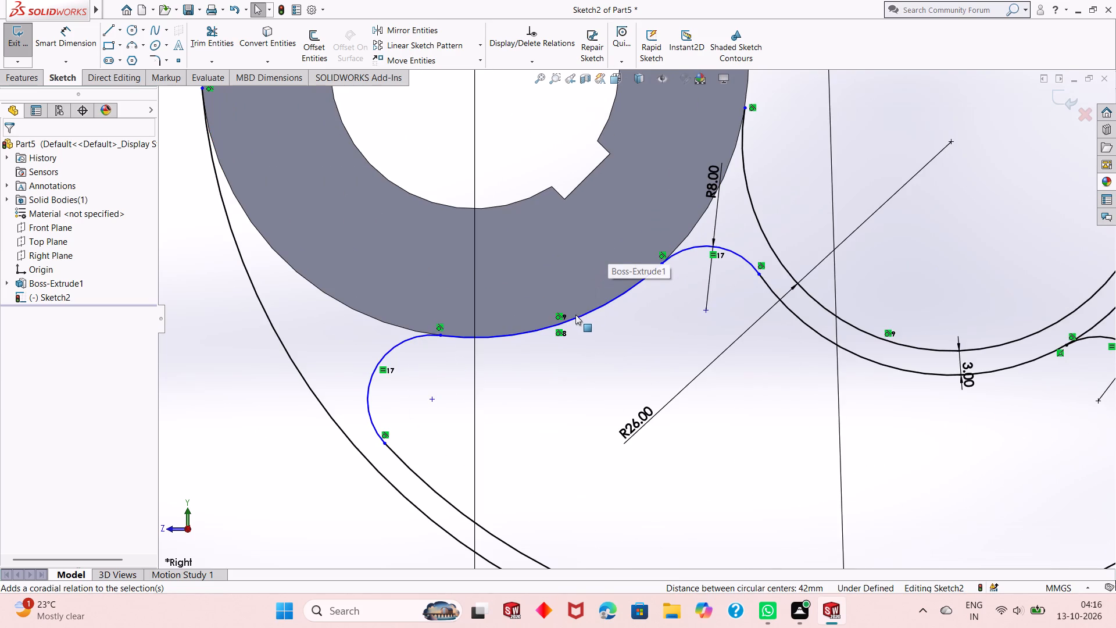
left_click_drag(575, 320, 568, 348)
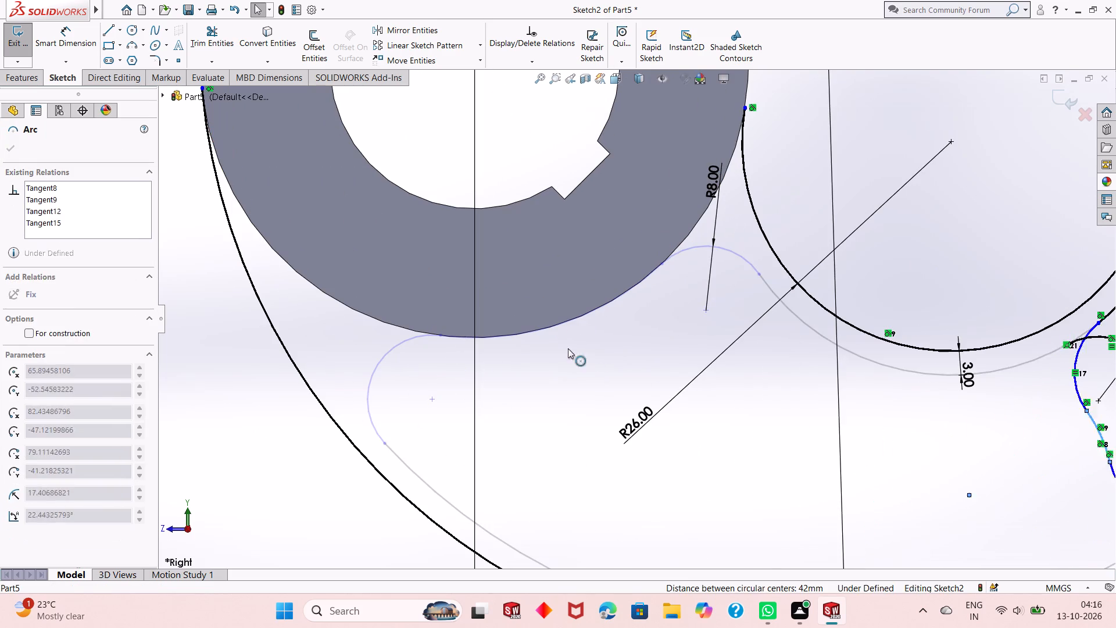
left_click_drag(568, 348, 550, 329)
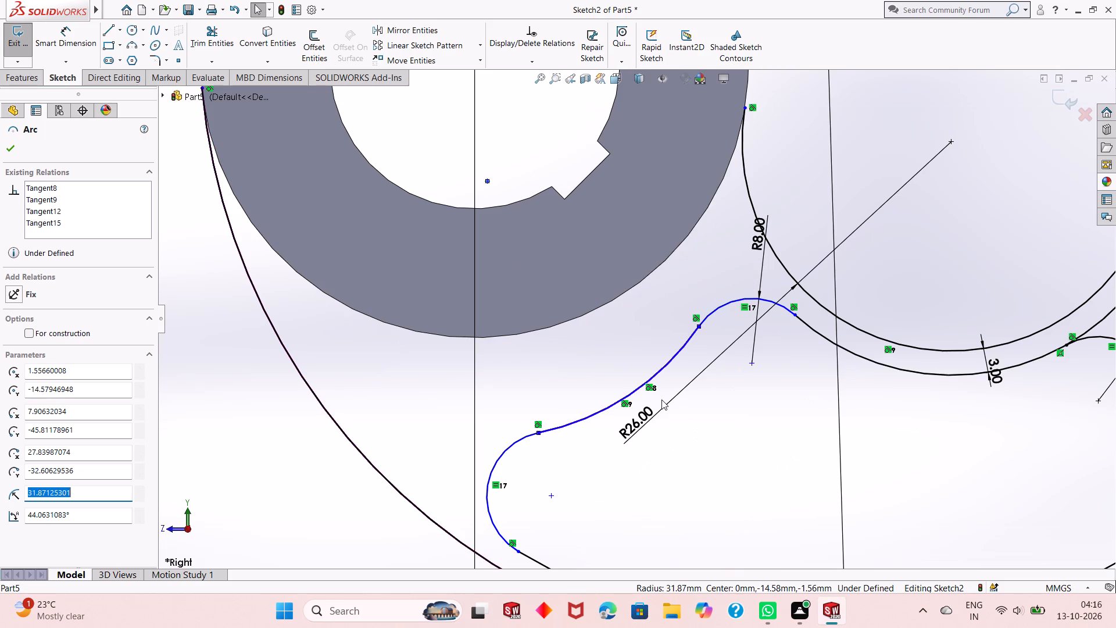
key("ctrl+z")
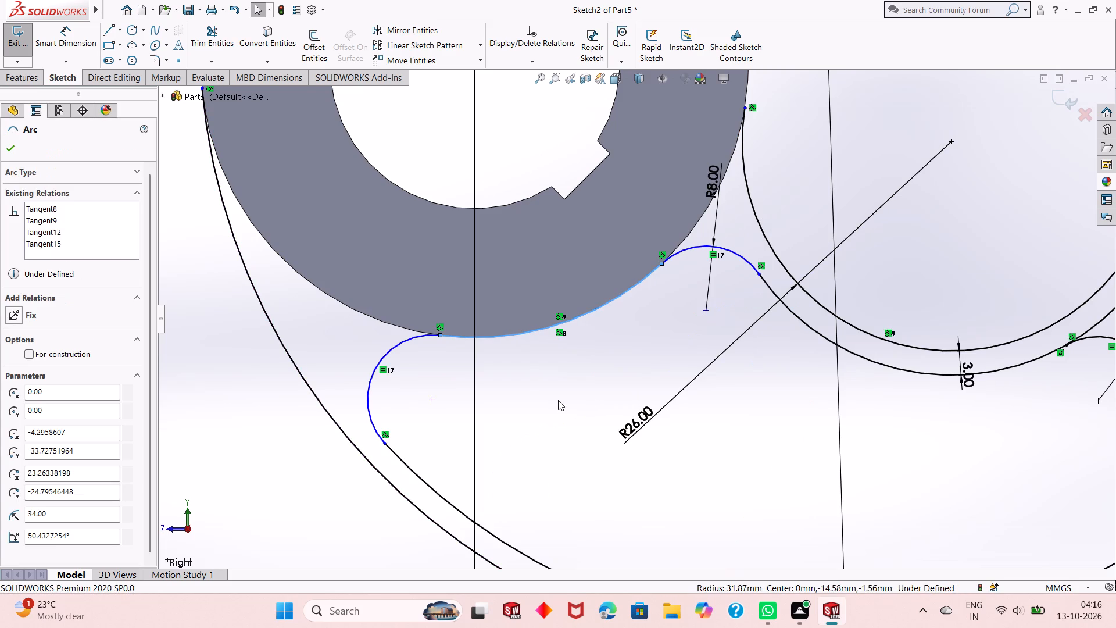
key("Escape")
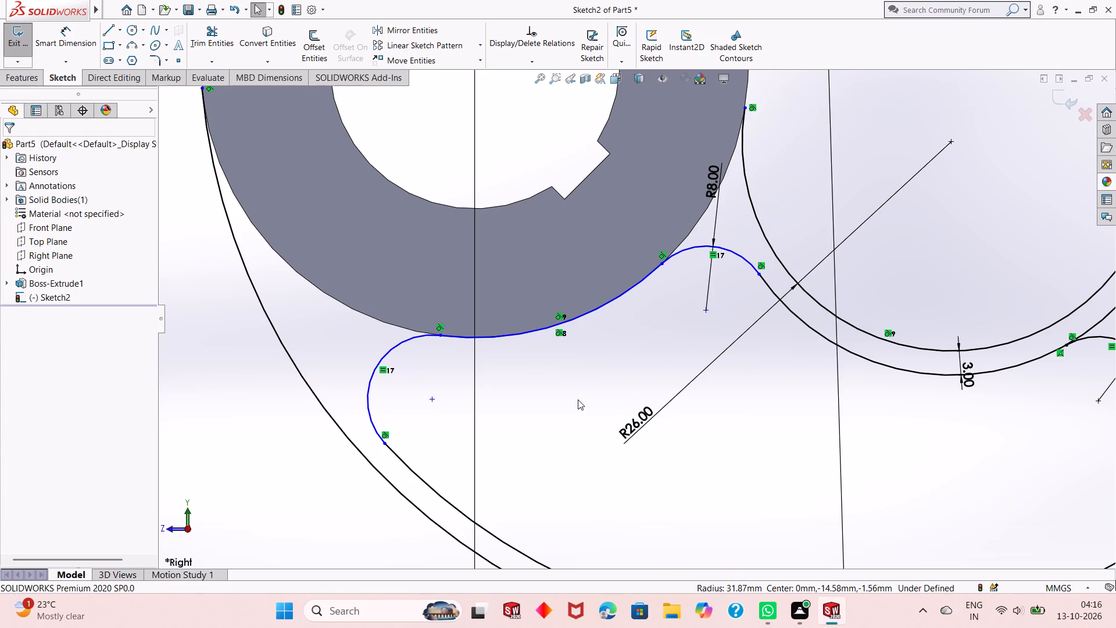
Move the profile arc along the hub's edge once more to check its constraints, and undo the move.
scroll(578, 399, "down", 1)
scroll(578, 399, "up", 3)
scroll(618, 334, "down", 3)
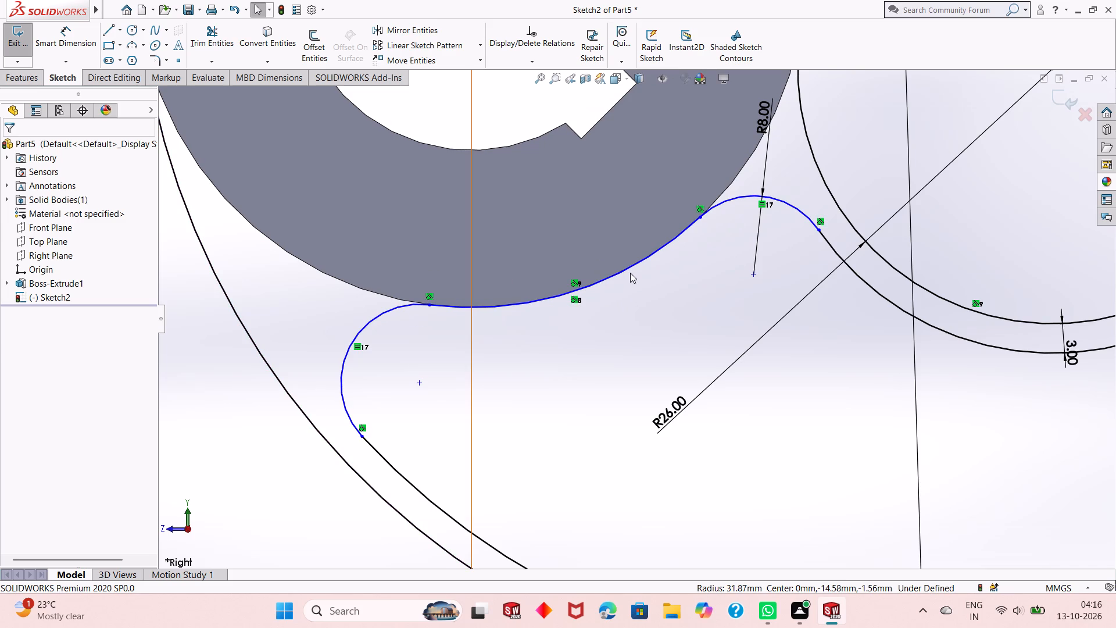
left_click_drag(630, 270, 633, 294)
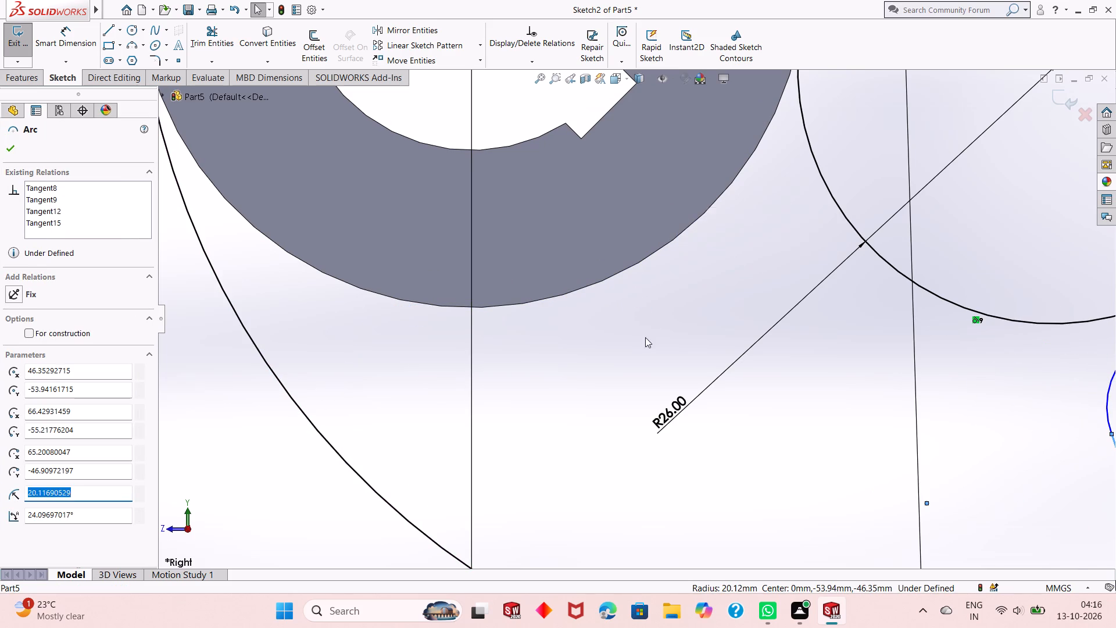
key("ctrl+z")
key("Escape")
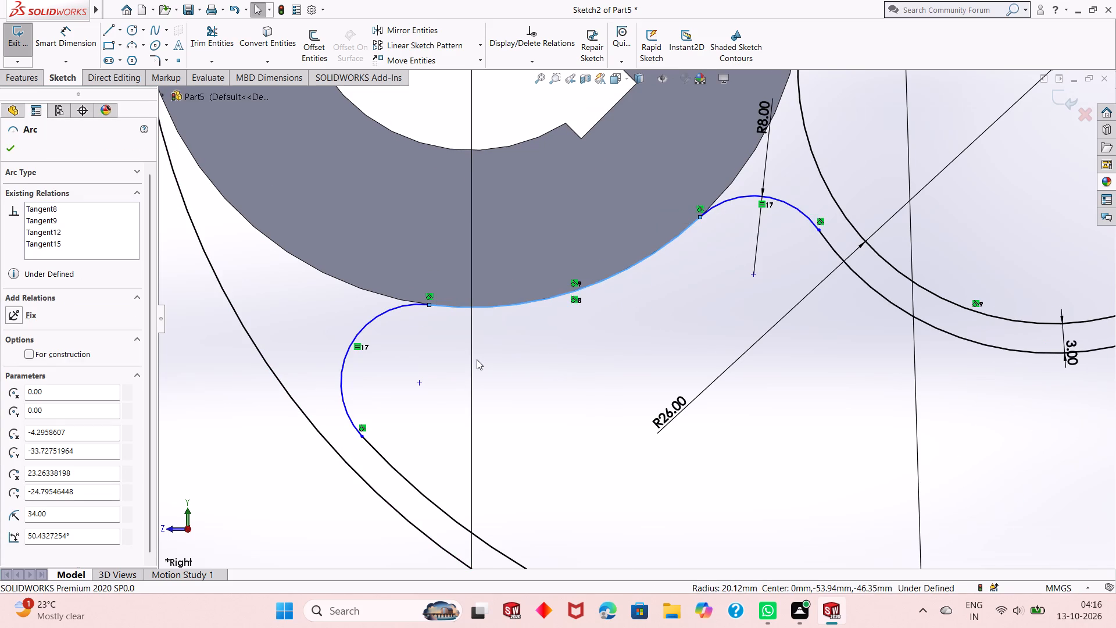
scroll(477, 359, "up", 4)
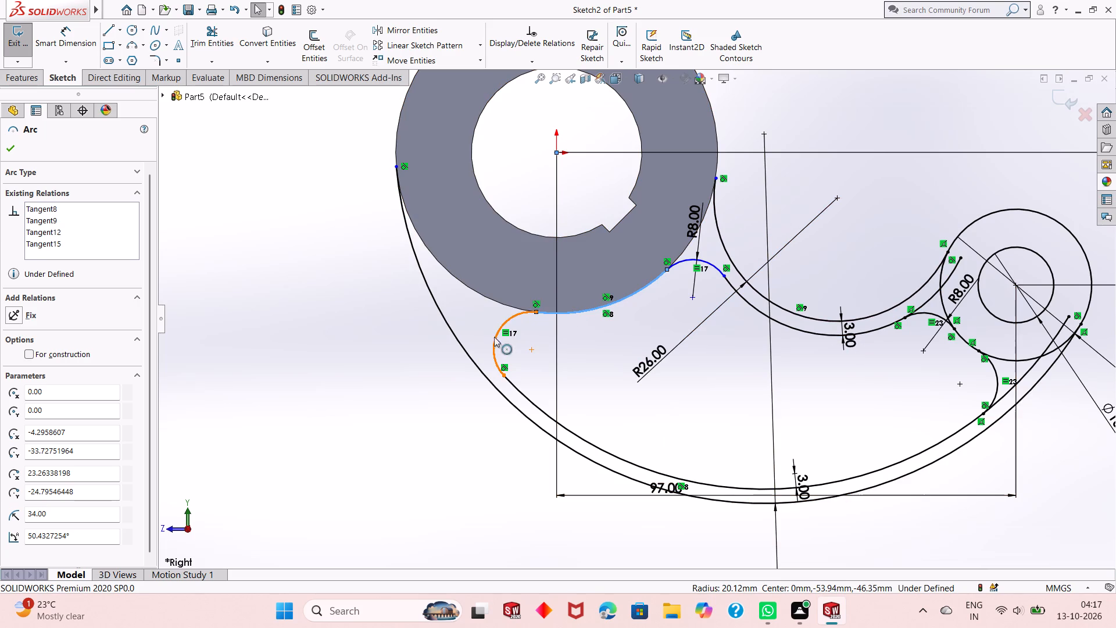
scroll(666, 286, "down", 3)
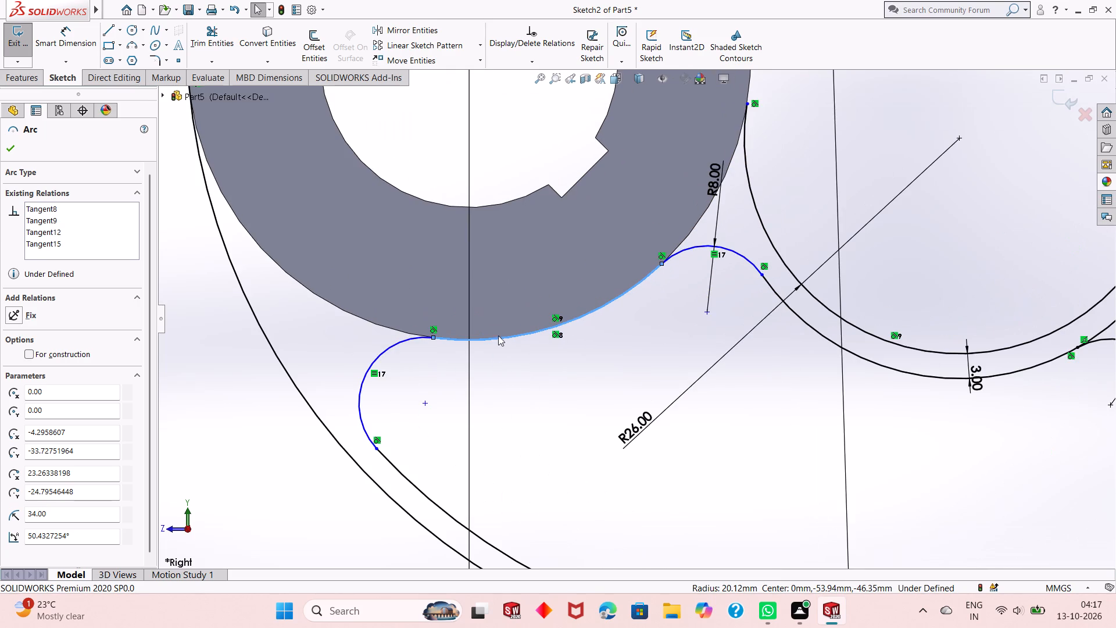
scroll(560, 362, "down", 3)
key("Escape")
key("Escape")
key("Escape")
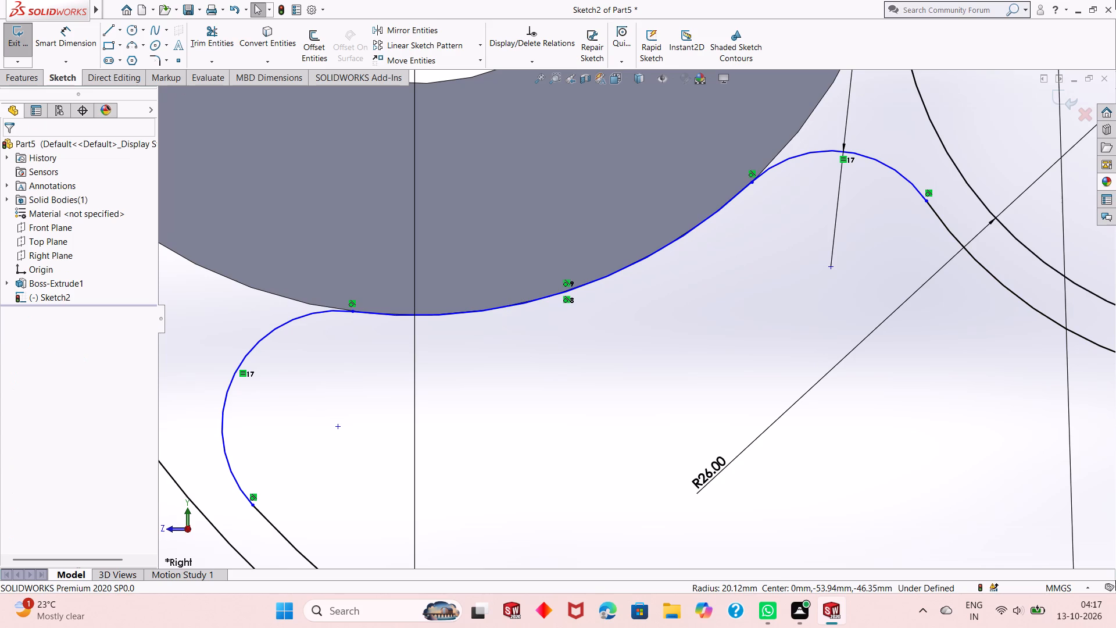
Undo the recent sketch edits back to the state before the 8 mm fillets between the hub and the offset arcs.
scroll(570, 272, "up", 4)
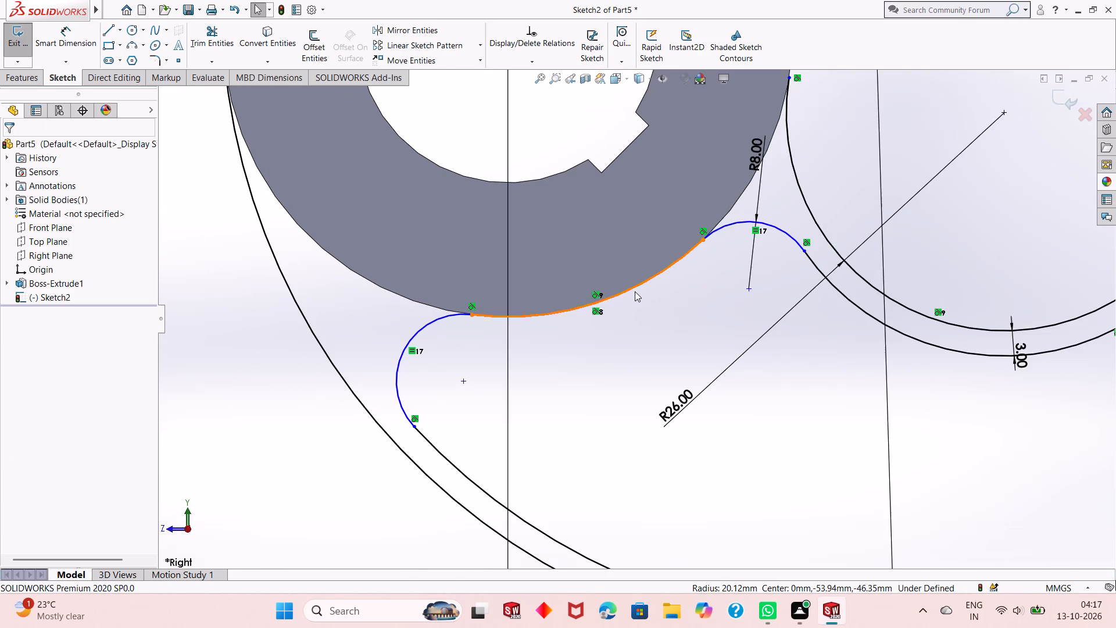
key("ctrl+z")
key("ctrl+z")
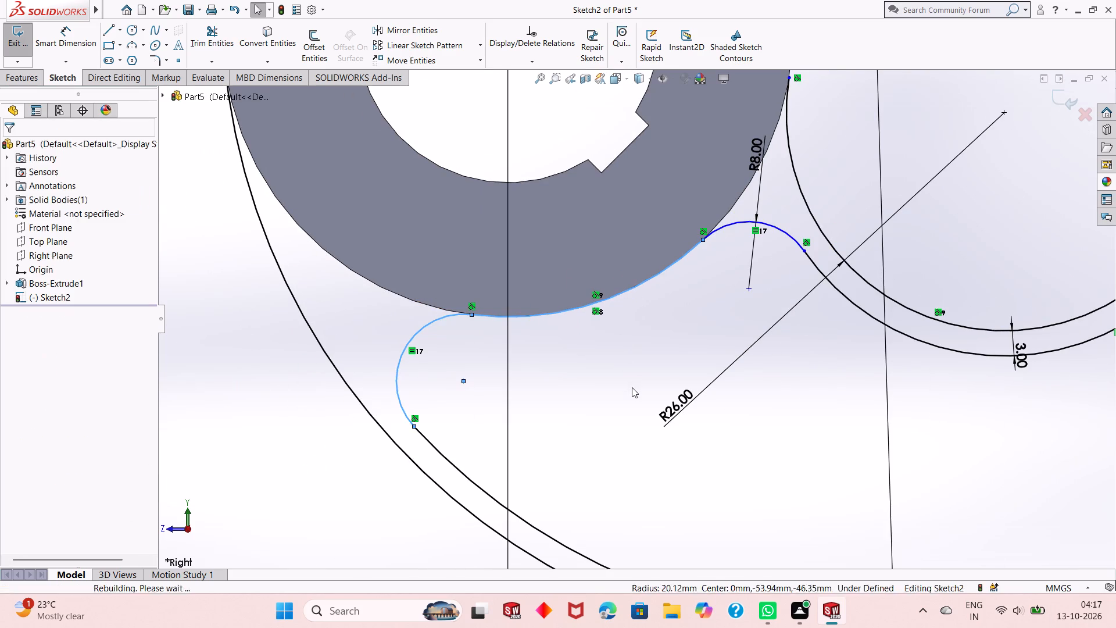
key("ctrl+z")
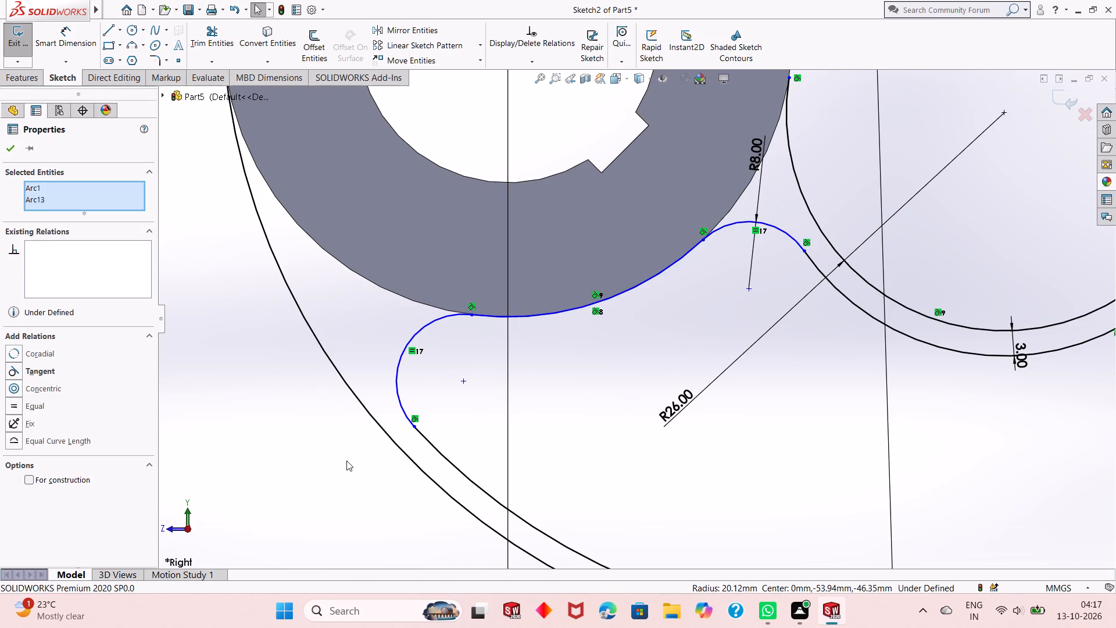
key("ctrl+z")
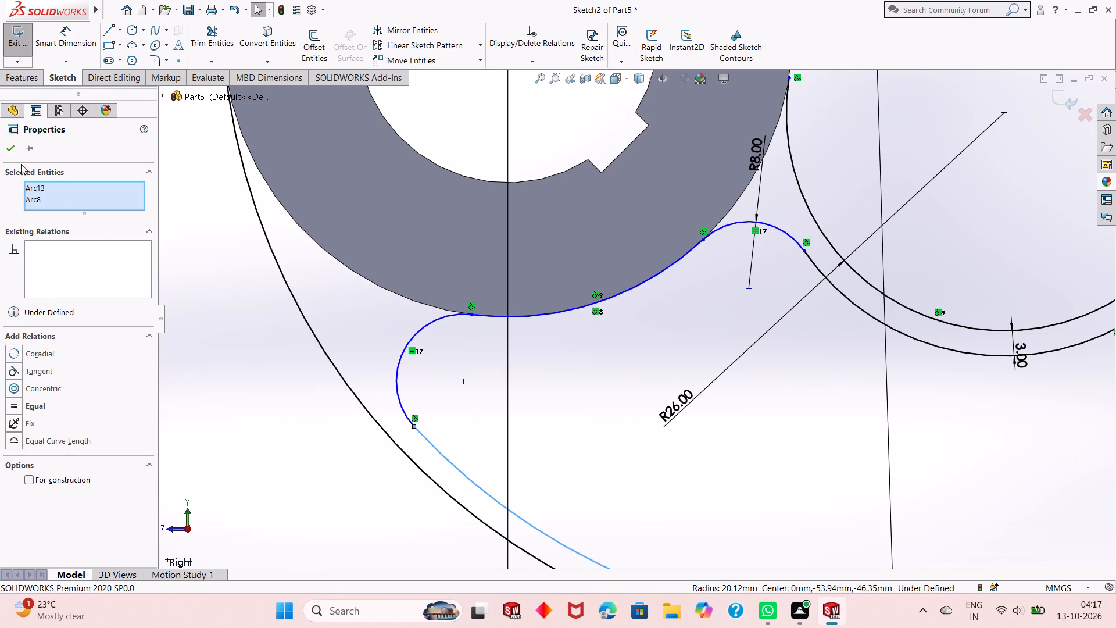
left_click(10, 155)
key("ctrl+z")
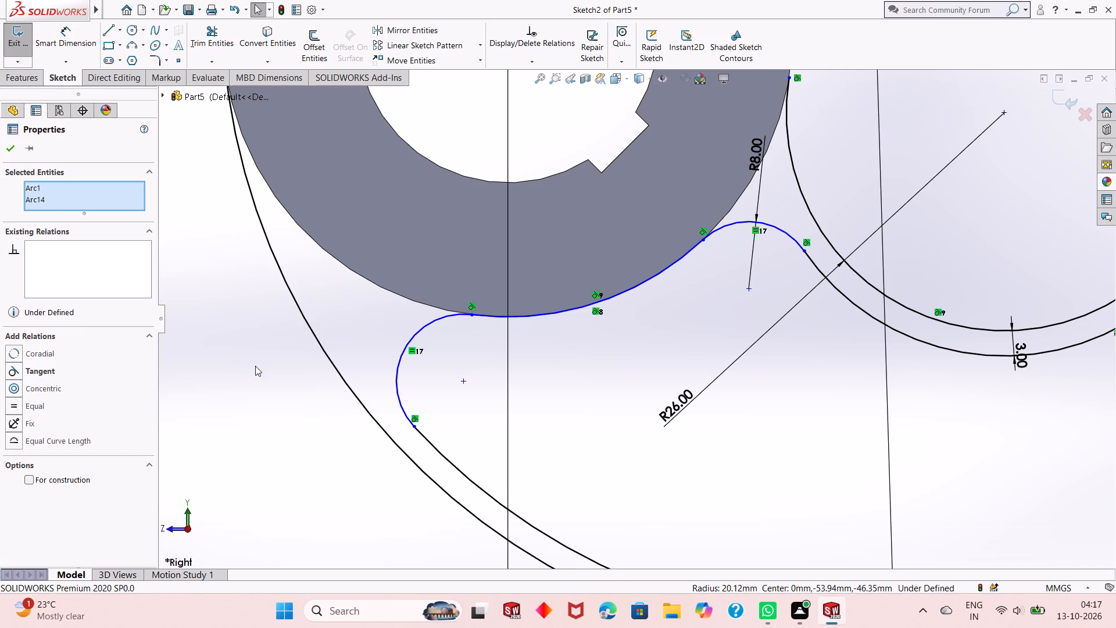
key("ctrl+z")
scroll(614, 359, "up", 2)
scroll(707, 292, "down", 1)
left_click(804, 418)
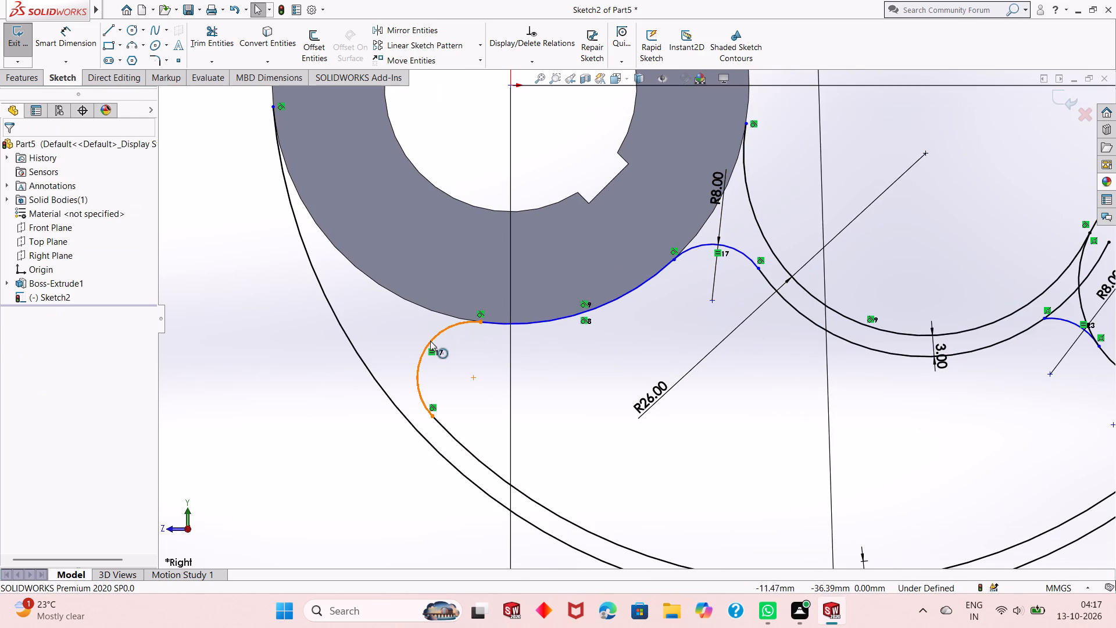
key("ctrl+z")
key("ctrl+z")
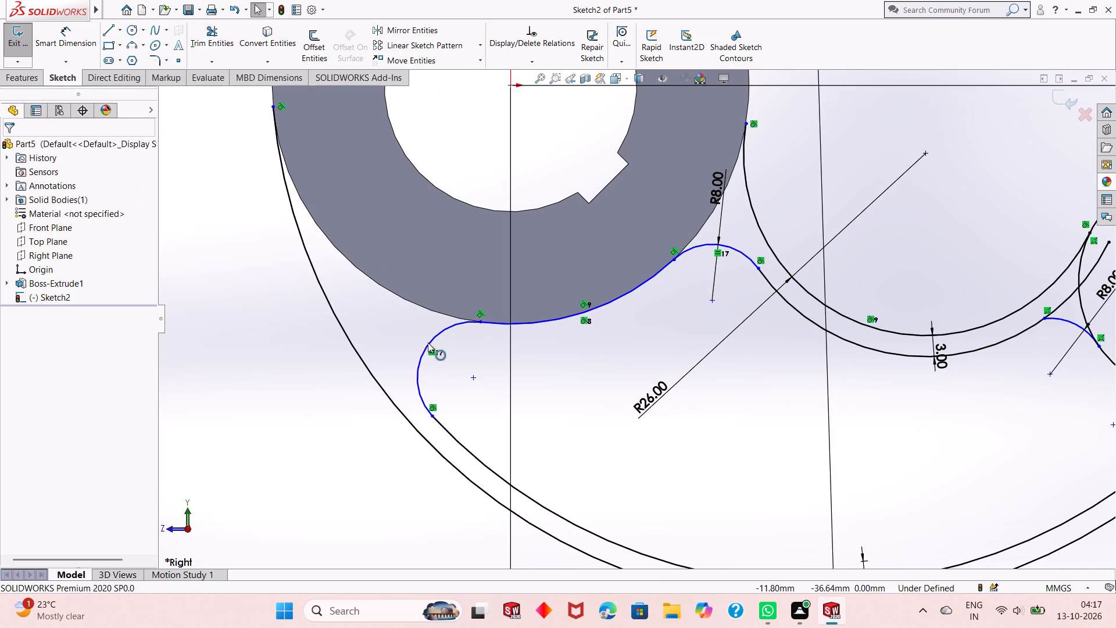
key("ctrl+z")
key("ctrl+z")
key("ctrl+z")
key("ctrl+z")
key("ctrl+z")
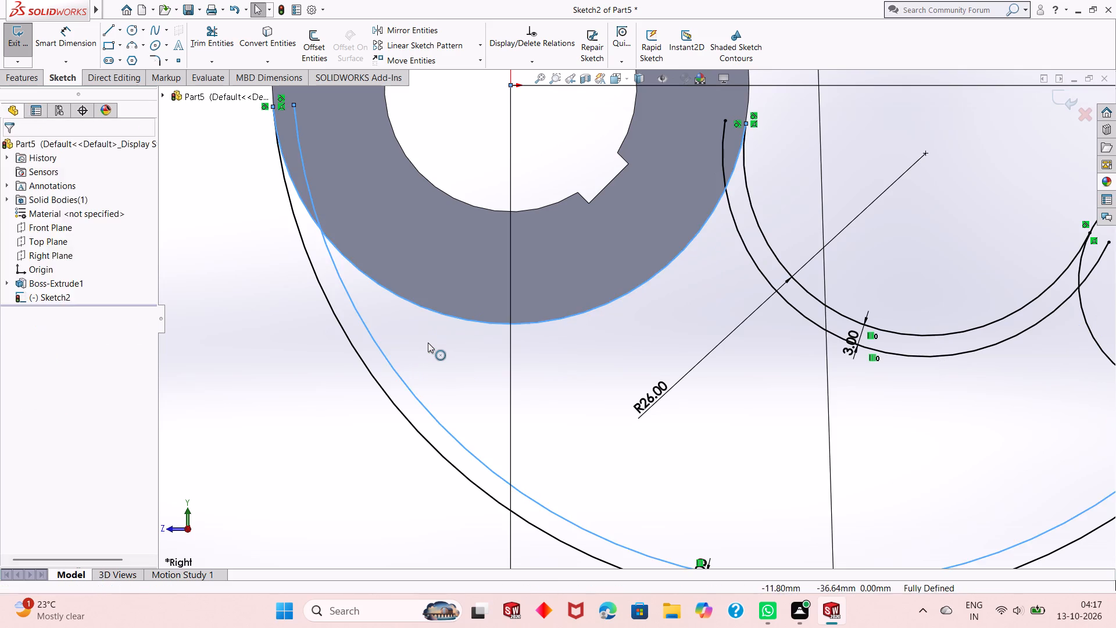
key("ctrl+y")
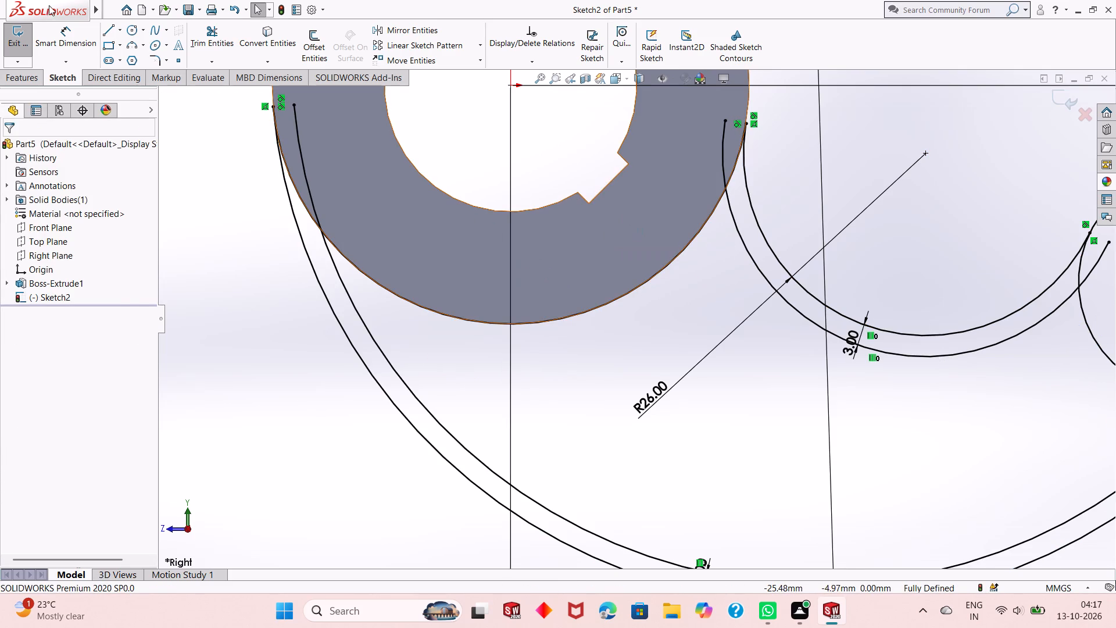
Fillet the hub-edge arc and the 3 mm offset of the 26 mm arc with an 8 mm radius.
left_click(303, 367)
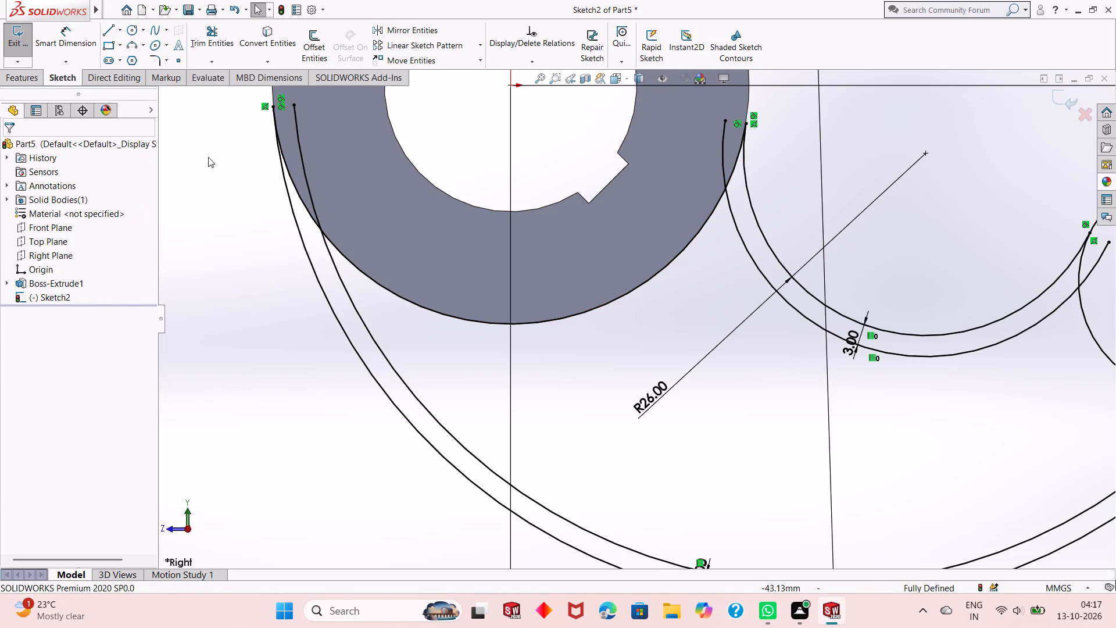
left_click(157, 66)
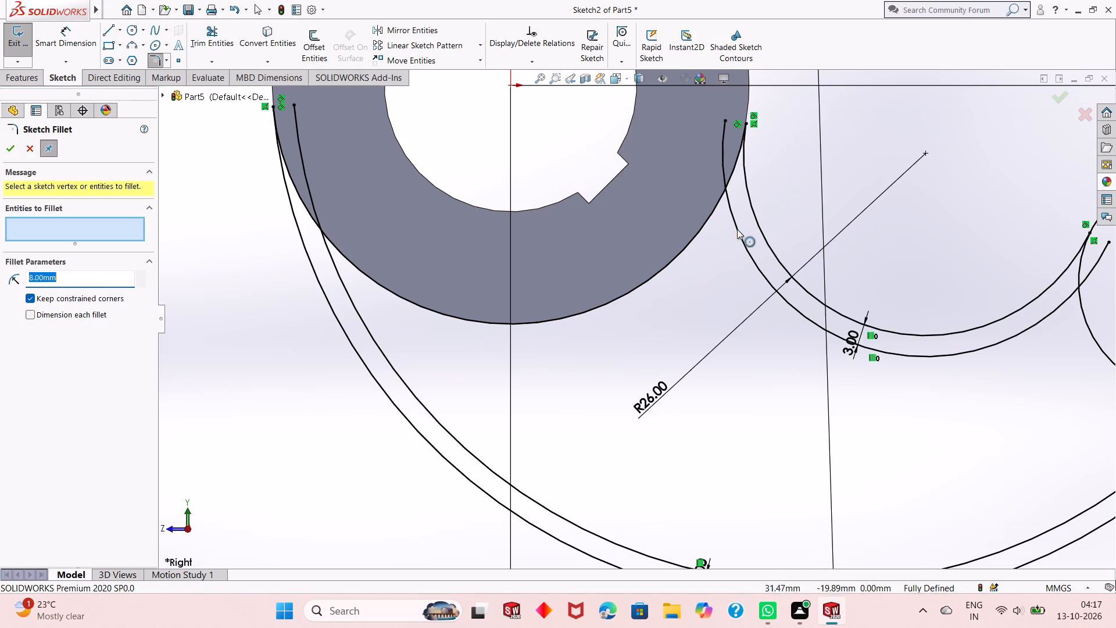
left_click(742, 235)
left_click(687, 247)
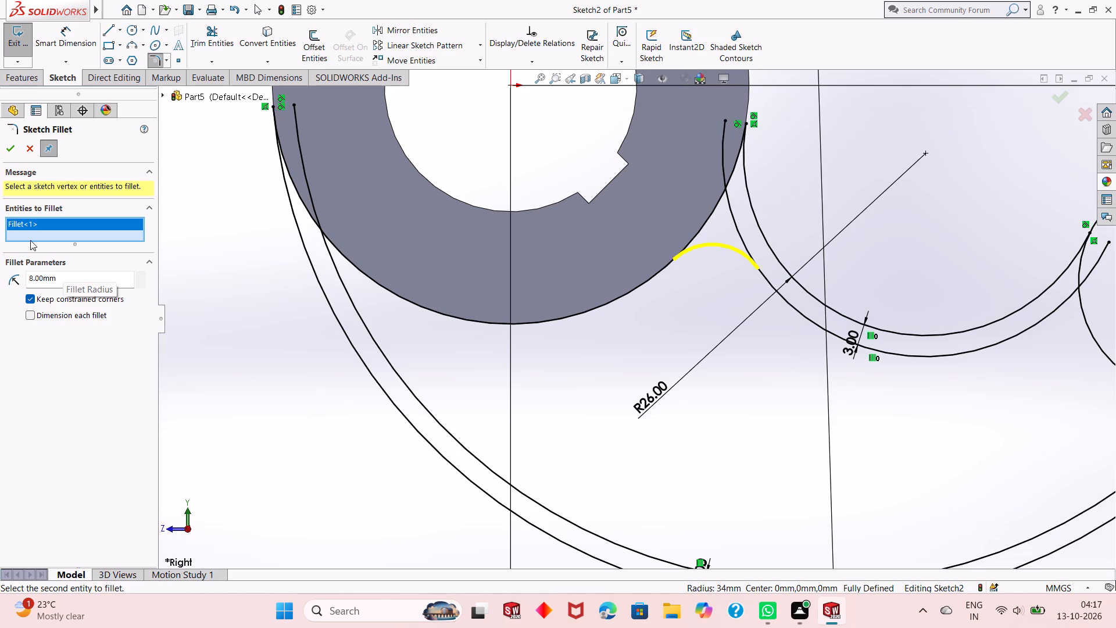
left_click(5, 147)
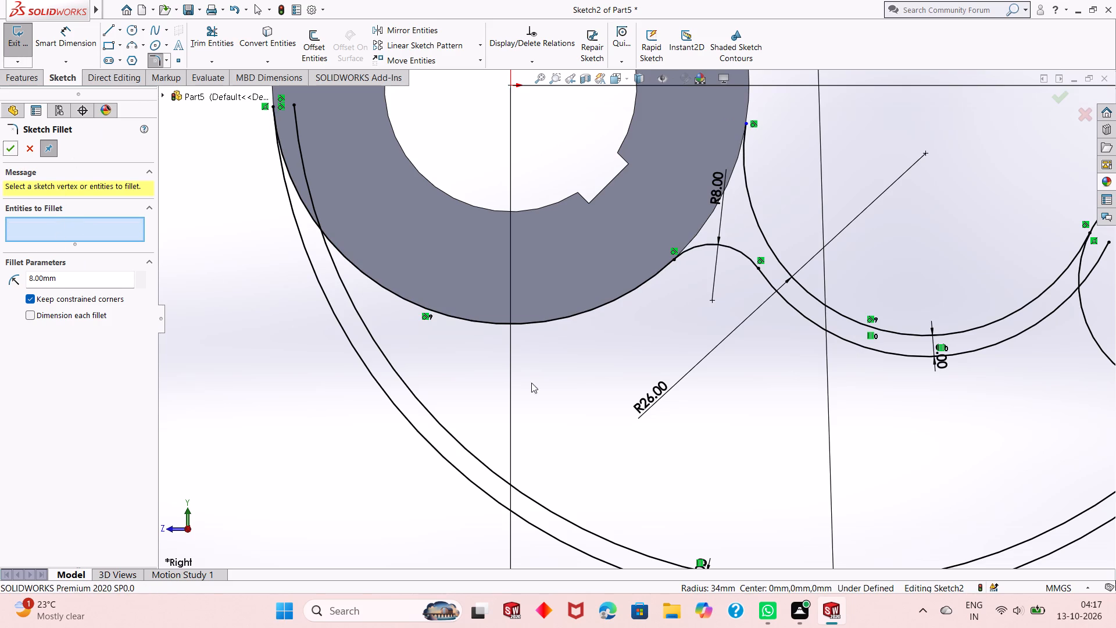
Fillet the hub-edge arc and the inner offset of the 78 mm arc with an 8 mm radius.
left_click(379, 349)
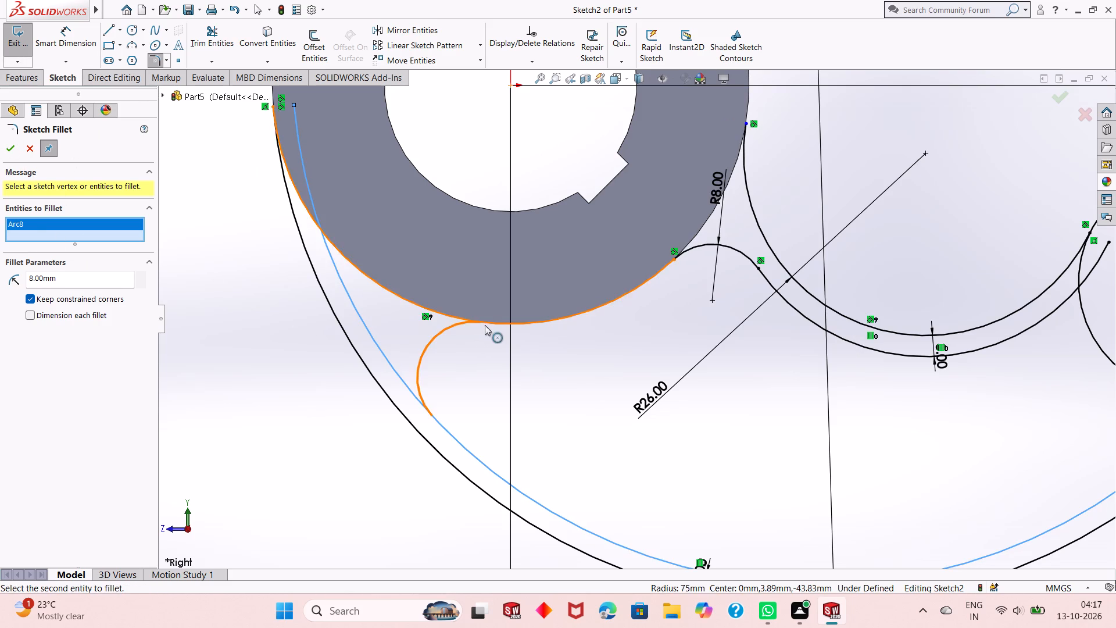
left_click(486, 324)
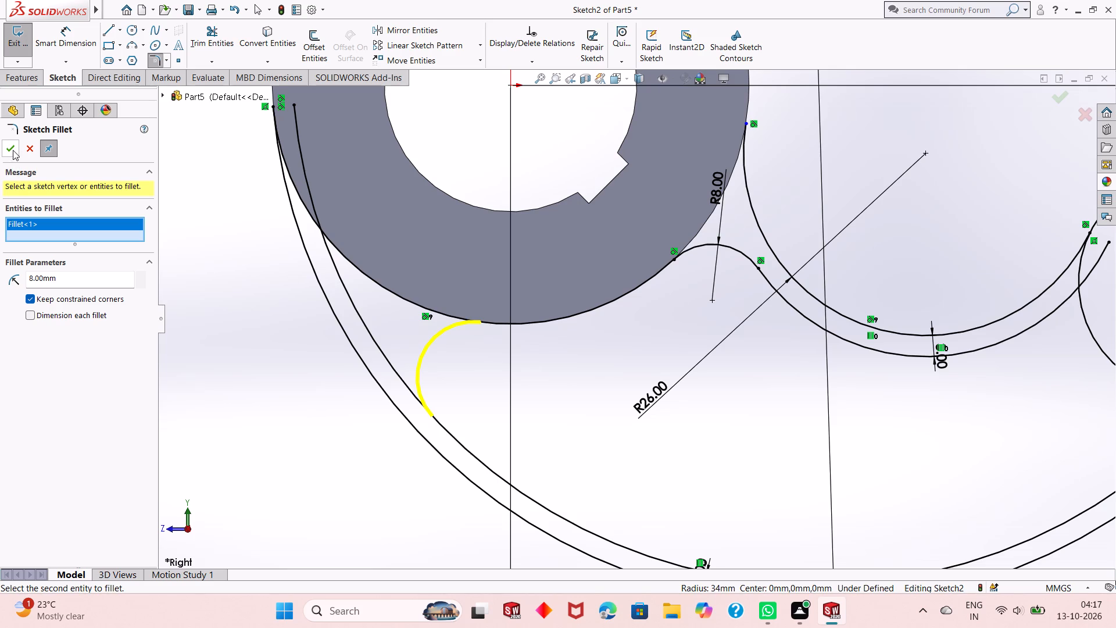
left_click(13, 148)
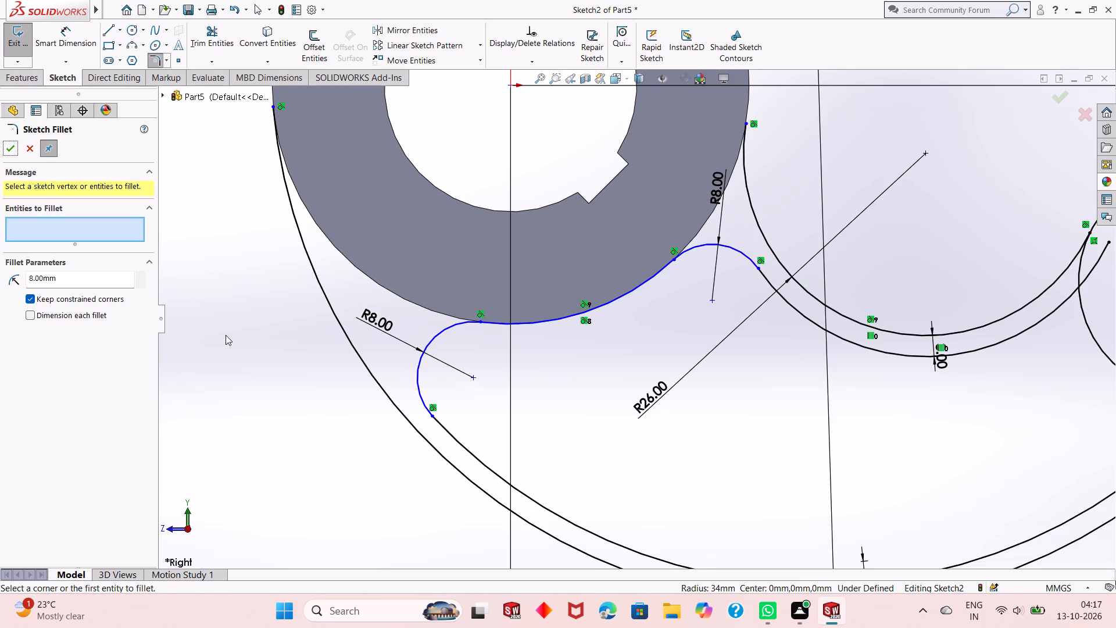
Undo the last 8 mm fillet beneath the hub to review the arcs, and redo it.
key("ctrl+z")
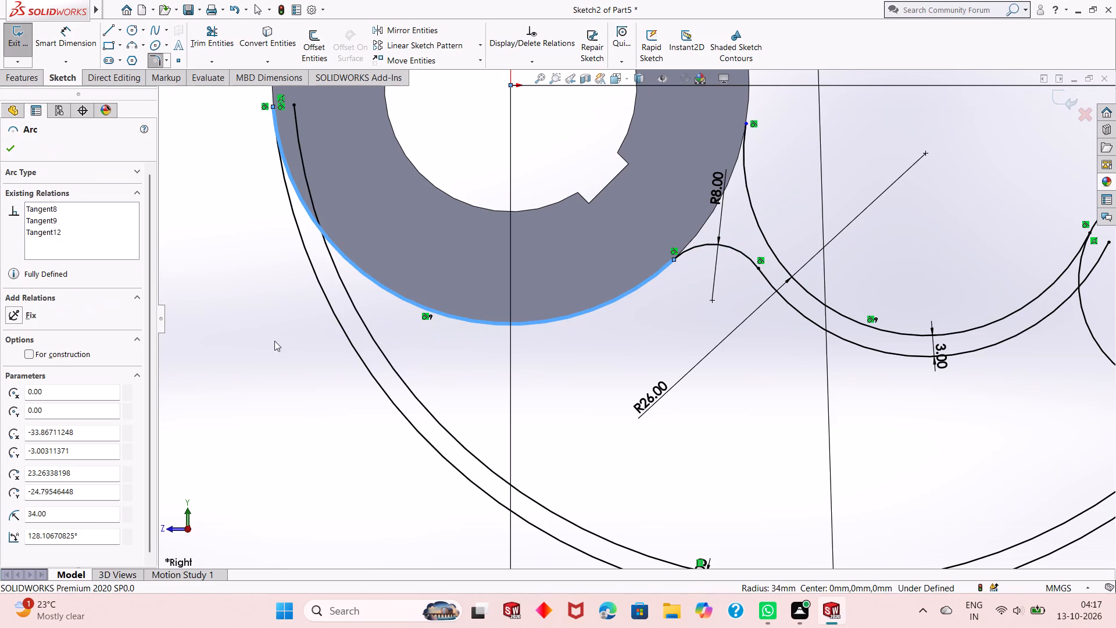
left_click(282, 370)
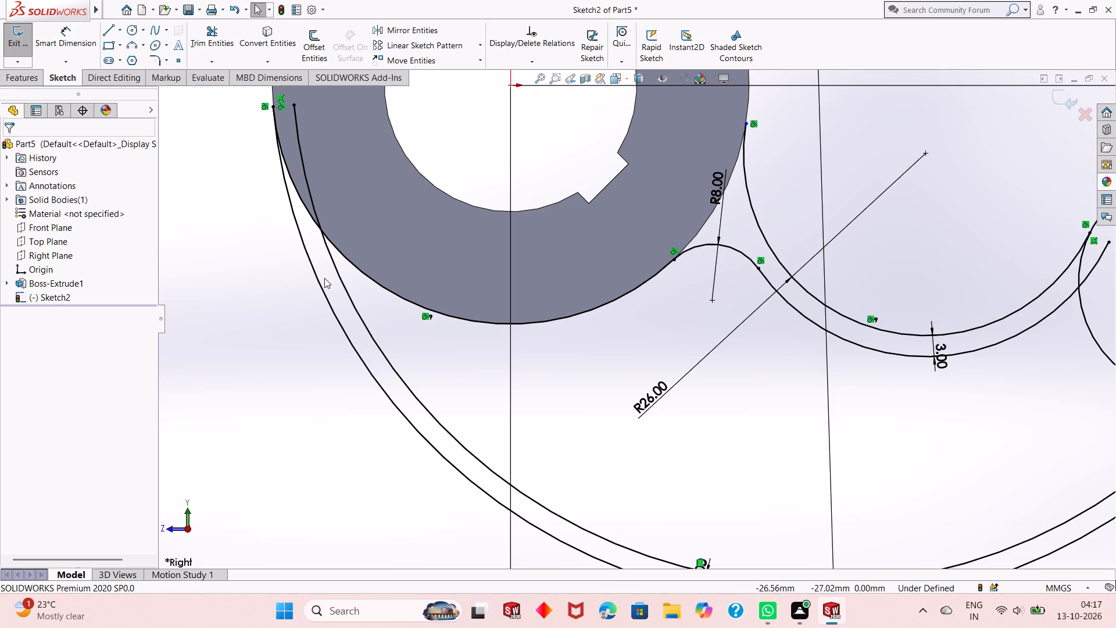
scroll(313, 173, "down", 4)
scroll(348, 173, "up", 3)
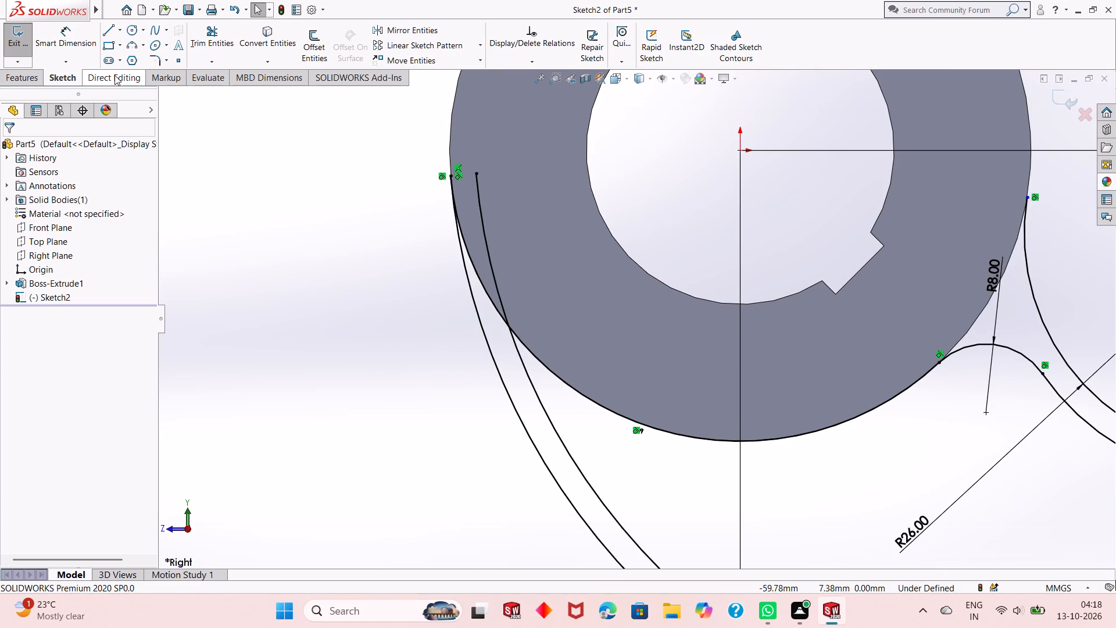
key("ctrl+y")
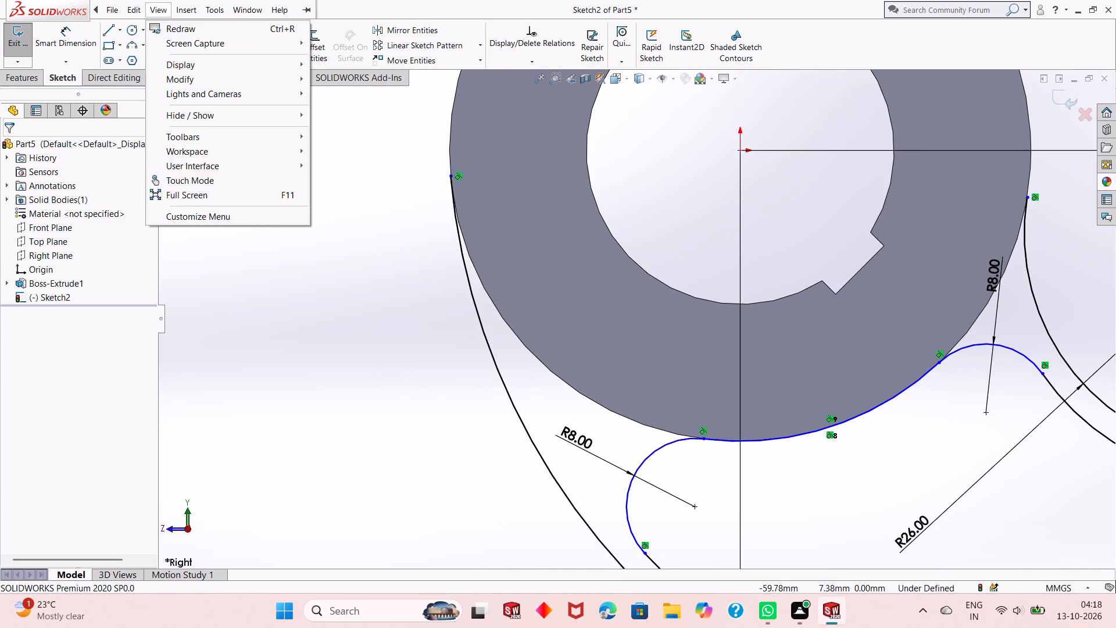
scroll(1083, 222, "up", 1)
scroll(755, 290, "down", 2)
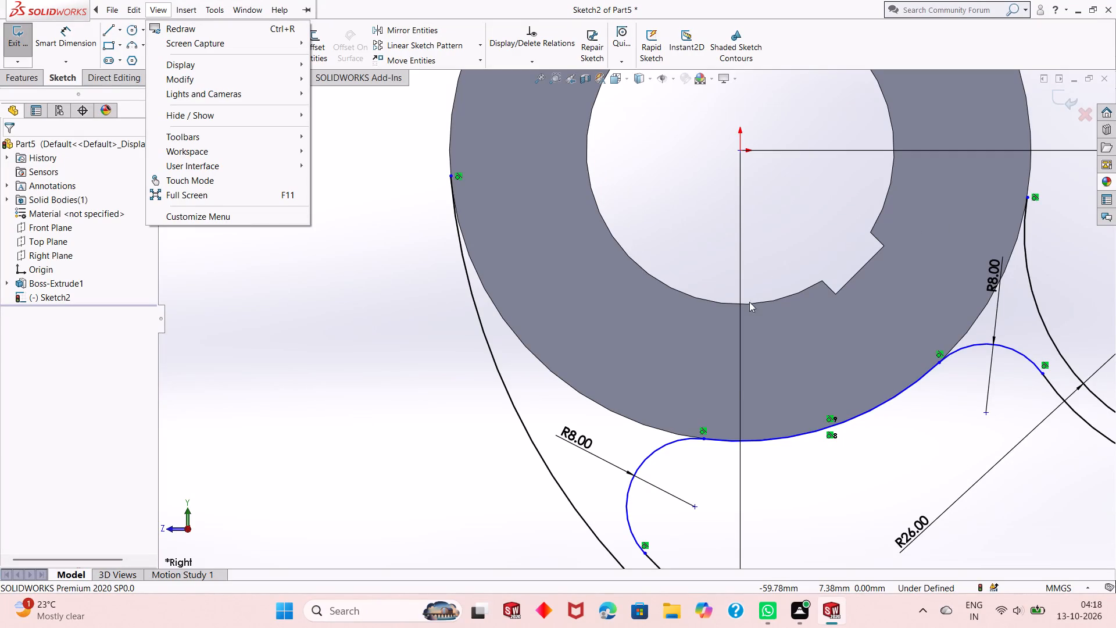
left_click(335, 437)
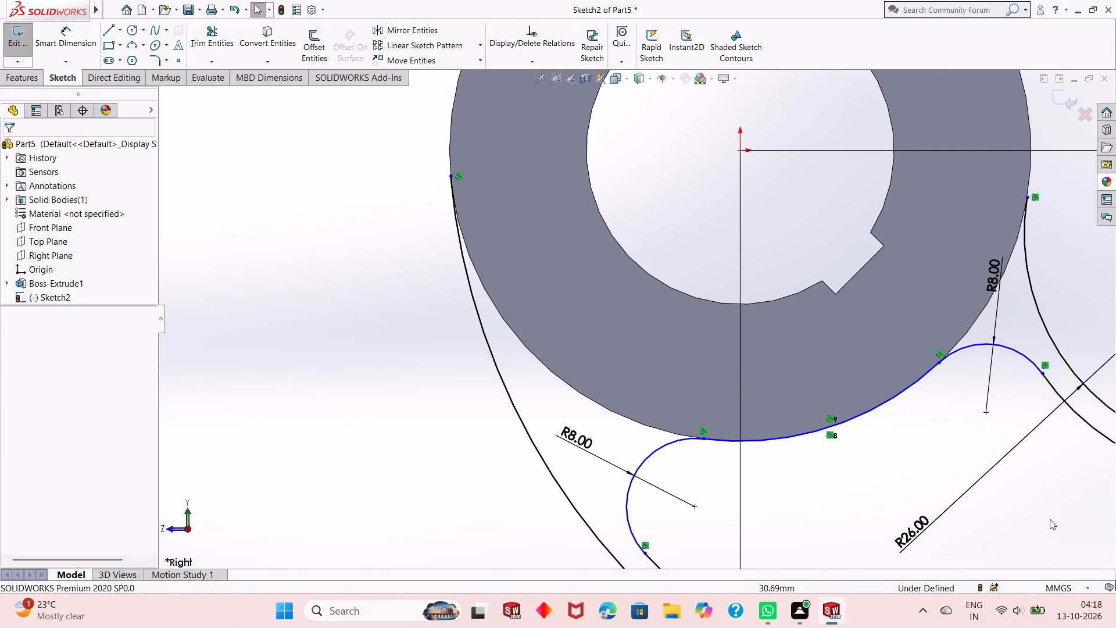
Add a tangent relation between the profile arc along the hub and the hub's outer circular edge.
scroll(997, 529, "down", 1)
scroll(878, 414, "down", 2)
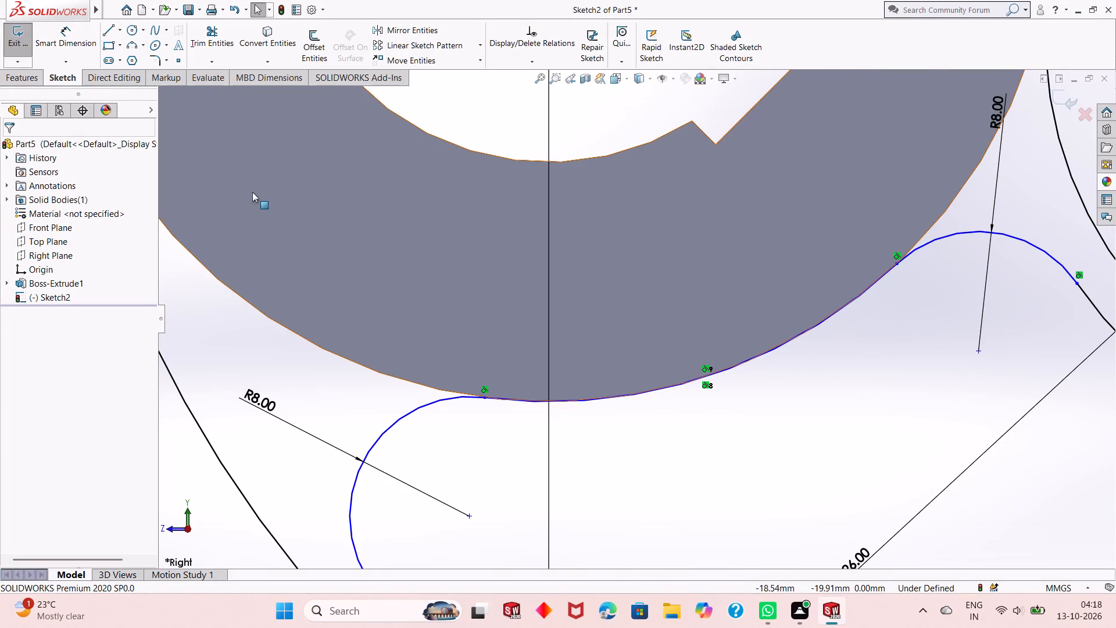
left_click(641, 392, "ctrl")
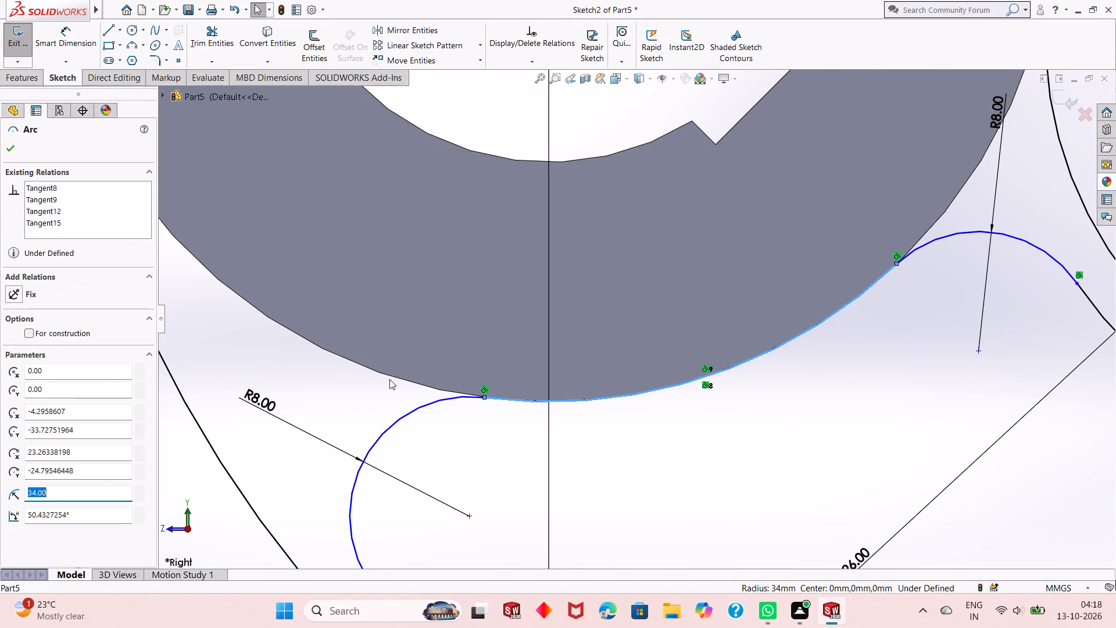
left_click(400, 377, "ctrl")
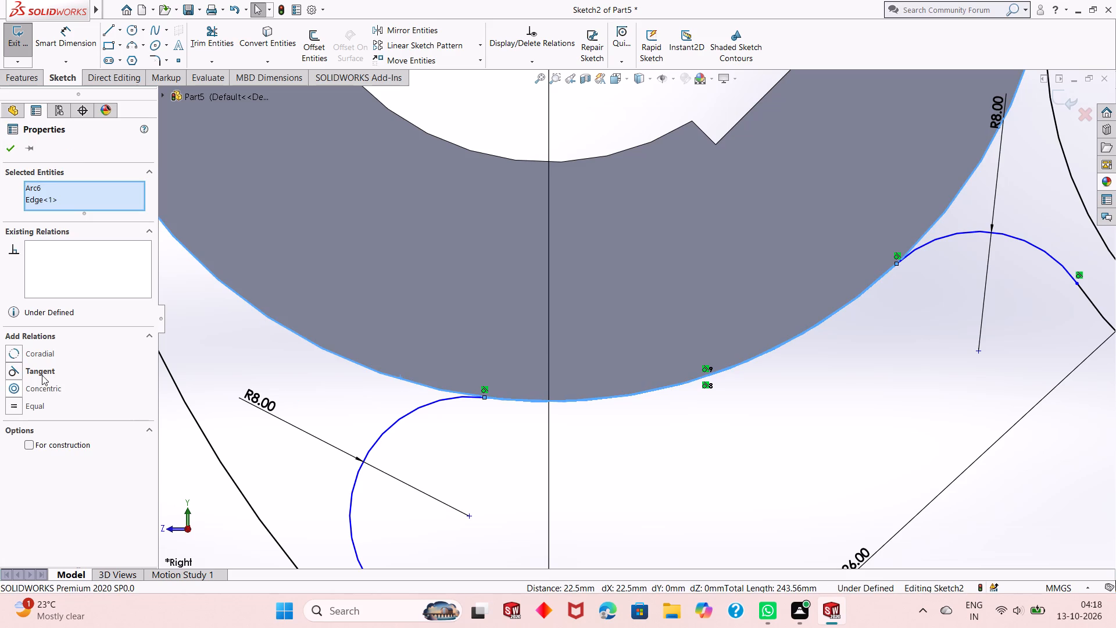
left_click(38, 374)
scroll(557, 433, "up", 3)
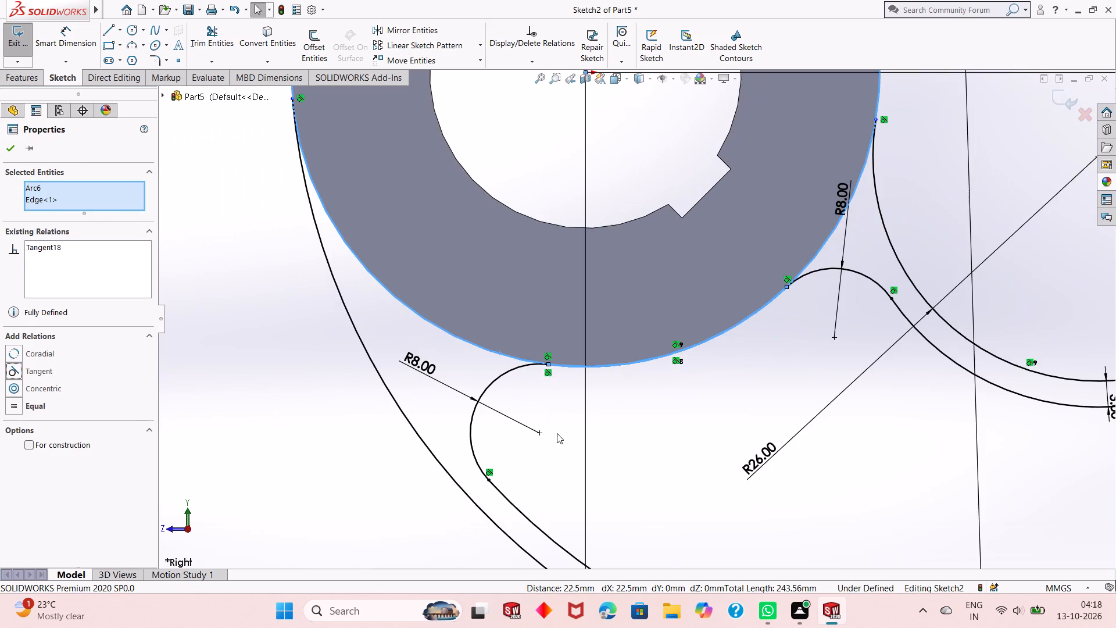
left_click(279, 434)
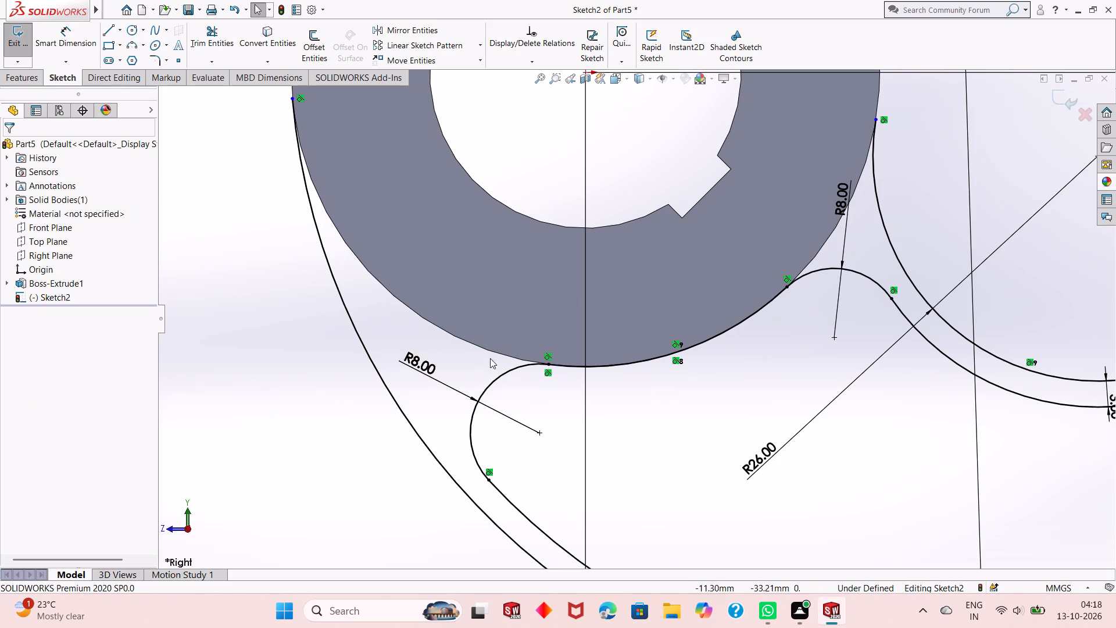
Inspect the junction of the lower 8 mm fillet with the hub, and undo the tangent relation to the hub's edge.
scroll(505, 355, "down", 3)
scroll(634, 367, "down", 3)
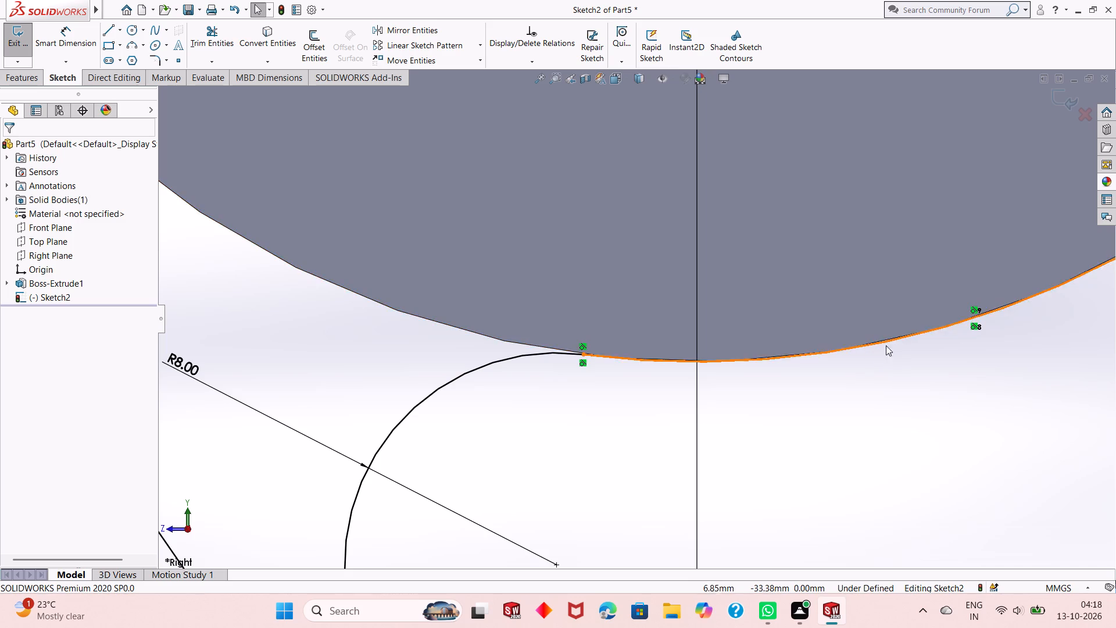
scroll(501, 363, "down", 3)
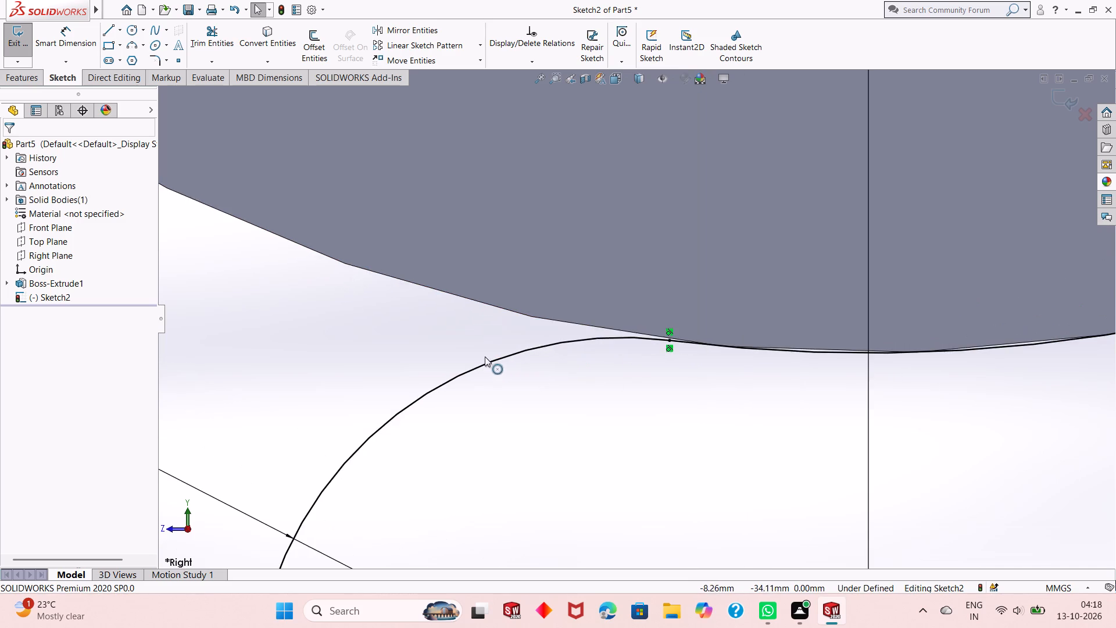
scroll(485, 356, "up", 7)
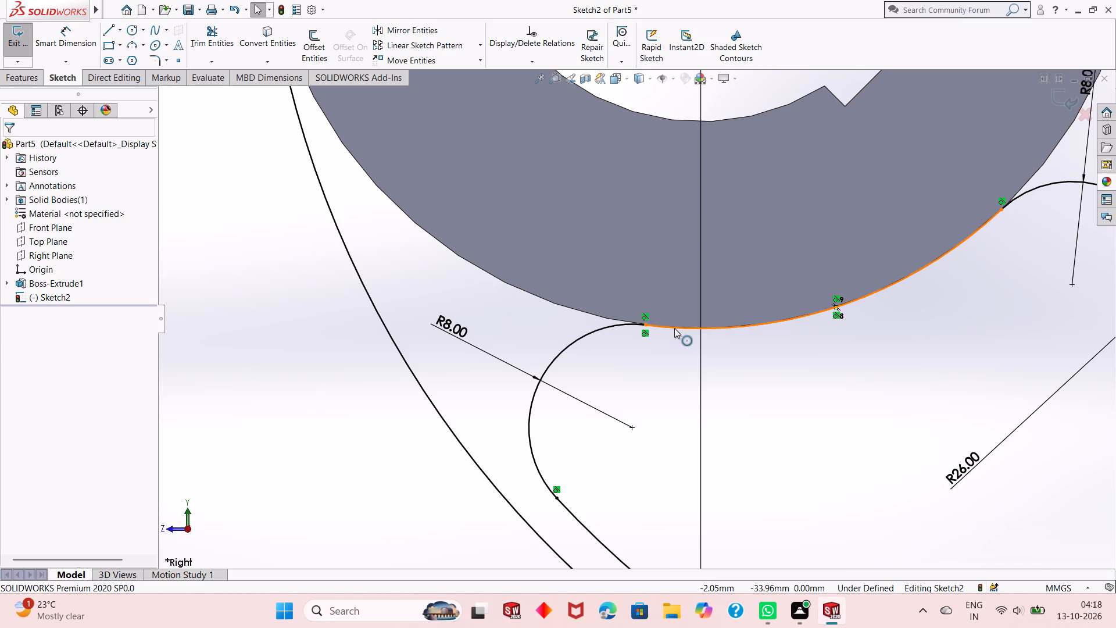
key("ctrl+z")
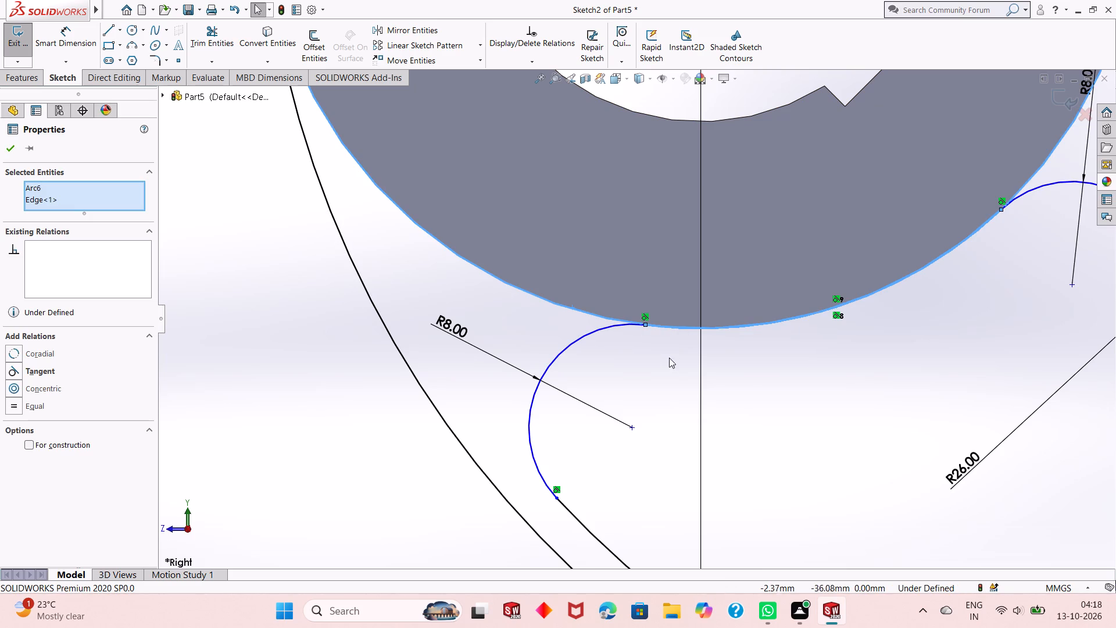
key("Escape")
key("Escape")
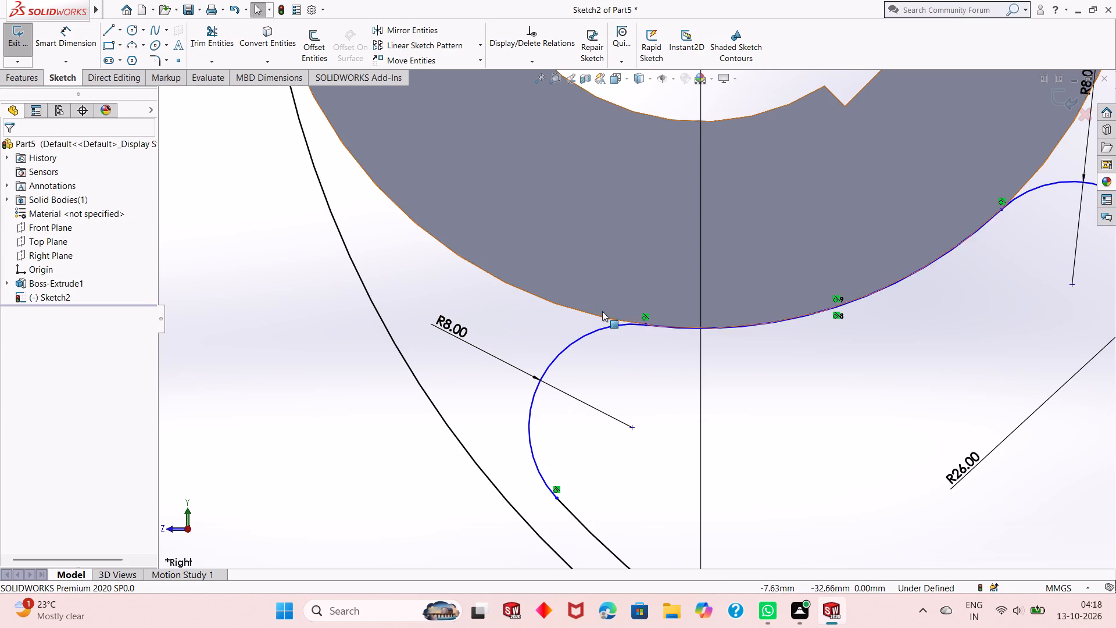
Make the profile arc between the two 8 mm fillets tangent to the hub's outer circular edge.
left_click(669, 327)
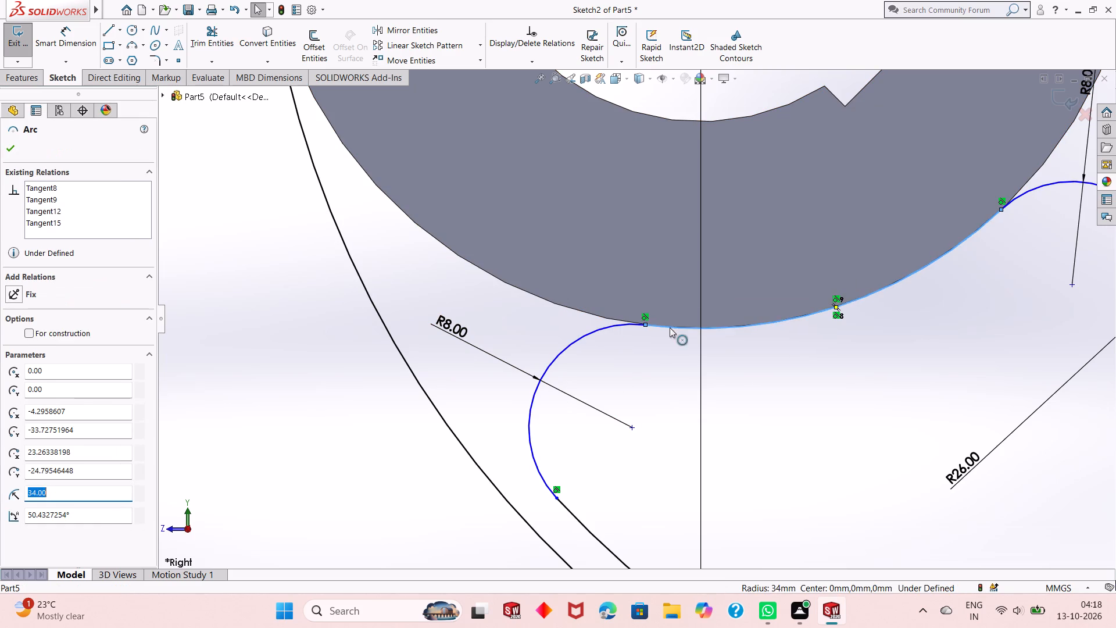
left_click(606, 319, "ctrl")
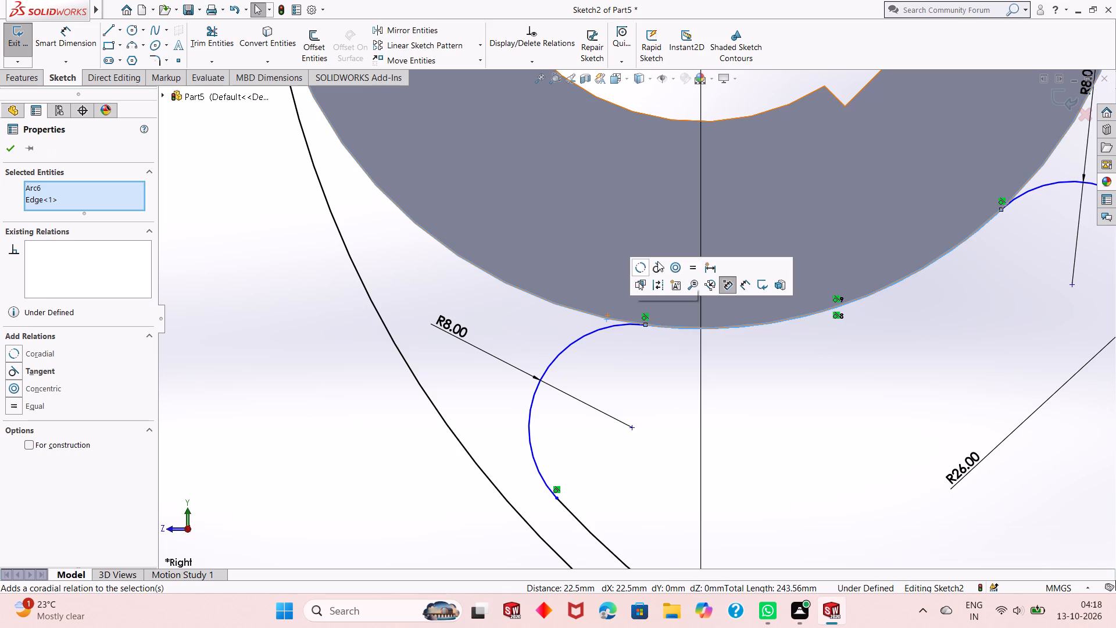
left_click(658, 262)
left_click(8, 142)
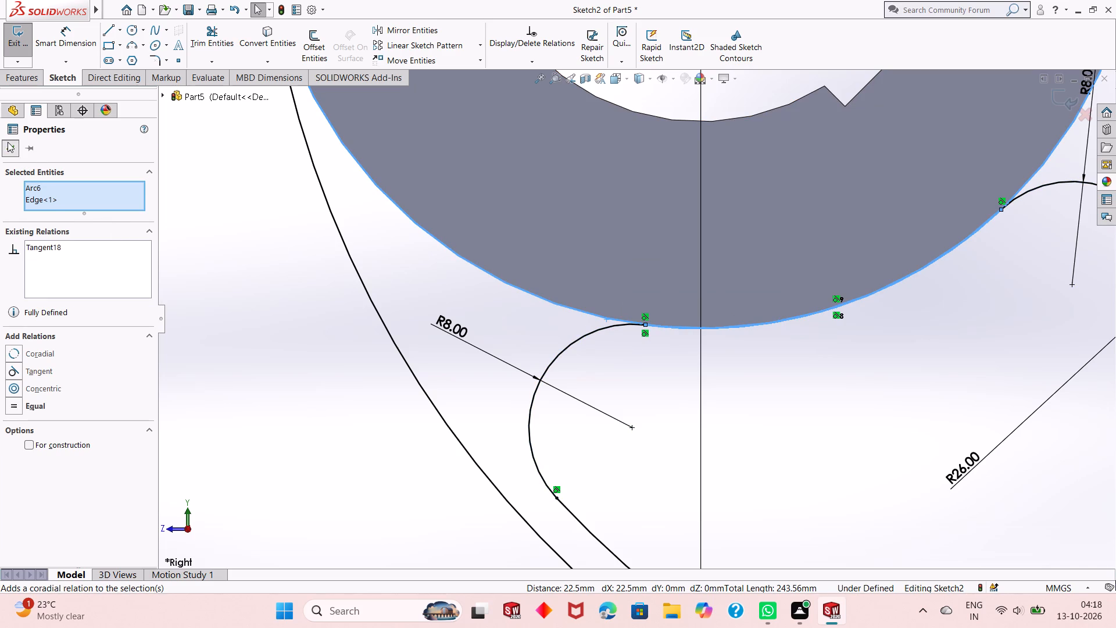
Examine the arm profile around the hub, including the two 8 mm fillets and the arc between them.
scroll(627, 388, "up", 5)
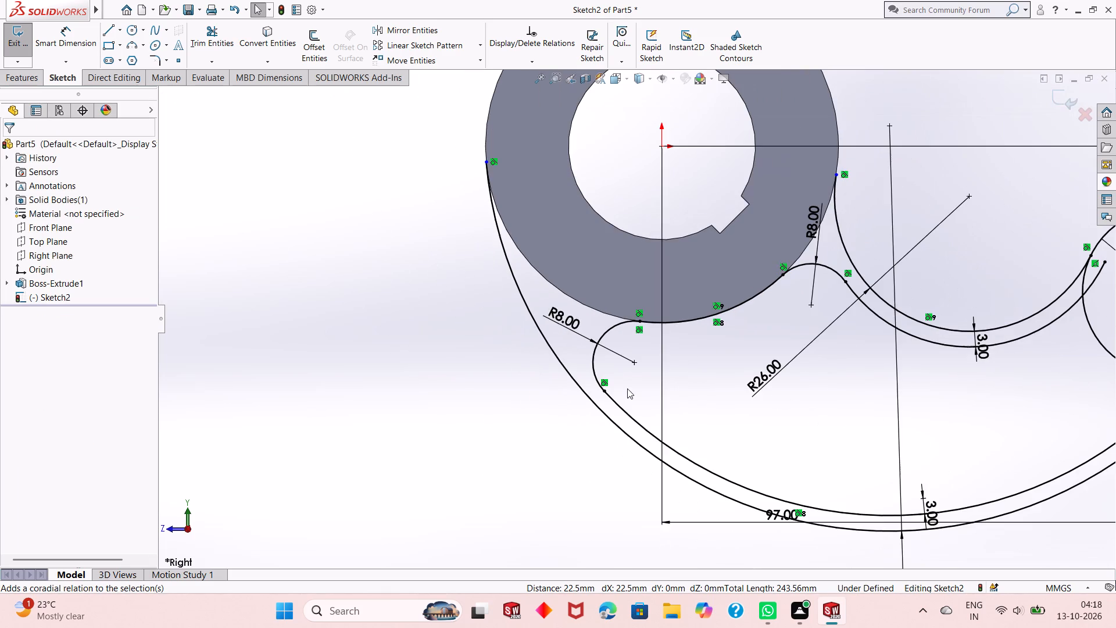
scroll(650, 330, "up", 1)
scroll(815, 260, "down", 2)
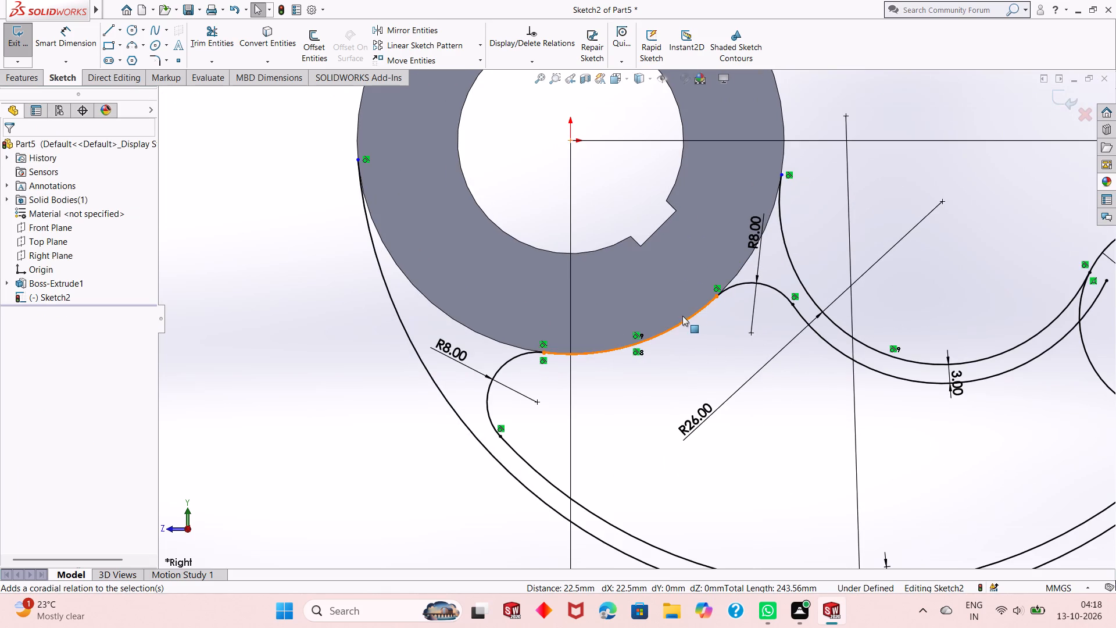
scroll(592, 362, "up", 1)
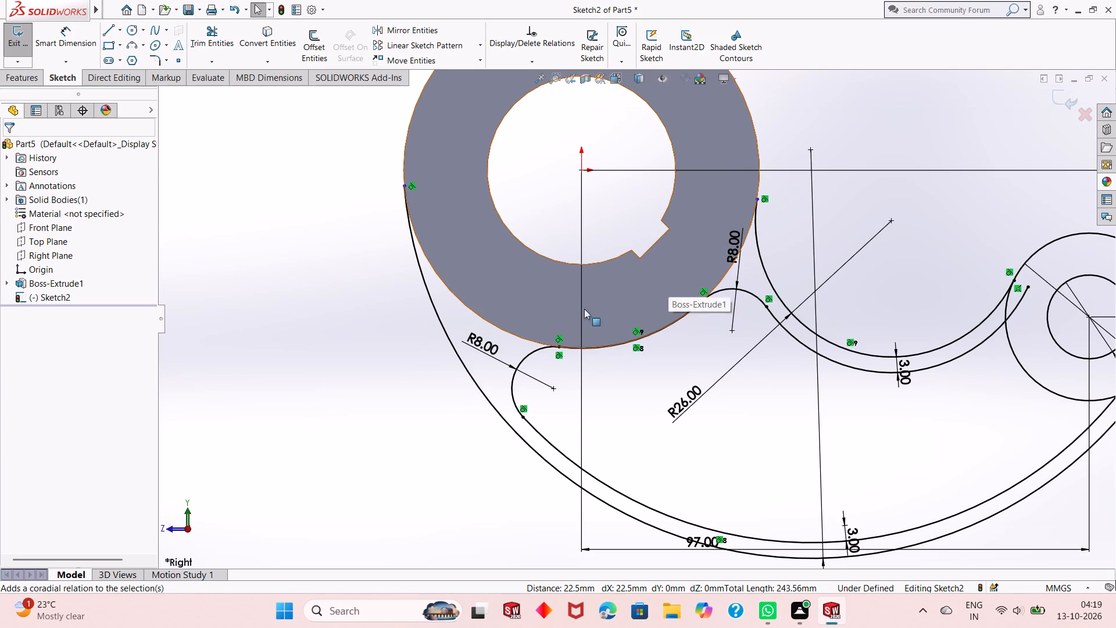
scroll(575, 388, "down", 1)
scroll(575, 388, "up", 3)
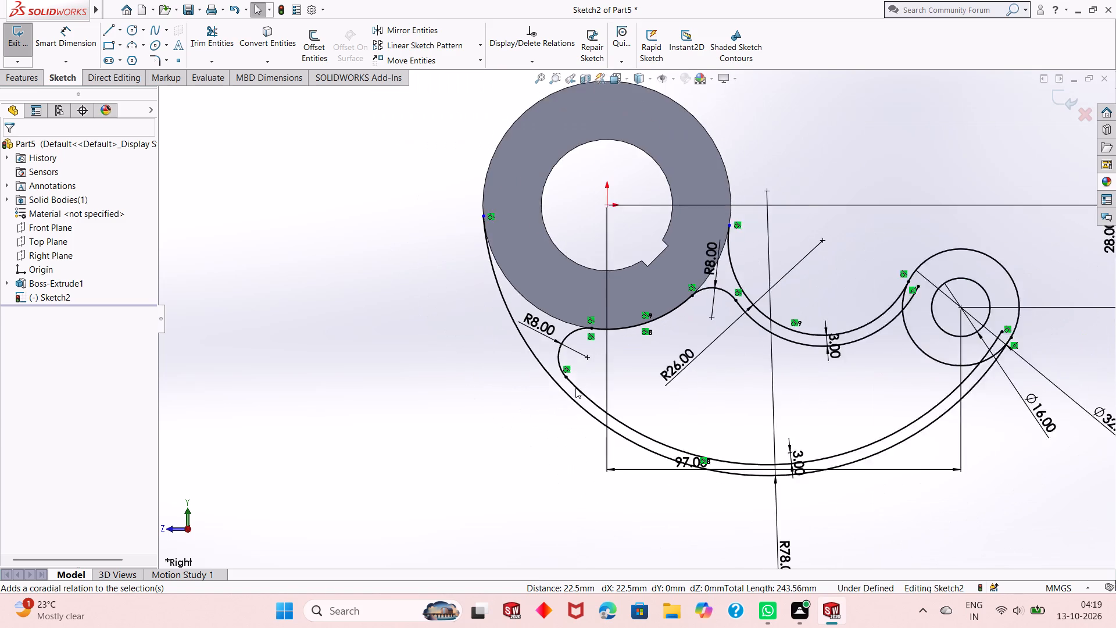
scroll(575, 388, "up", 1)
scroll(570, 144, "down", 2)
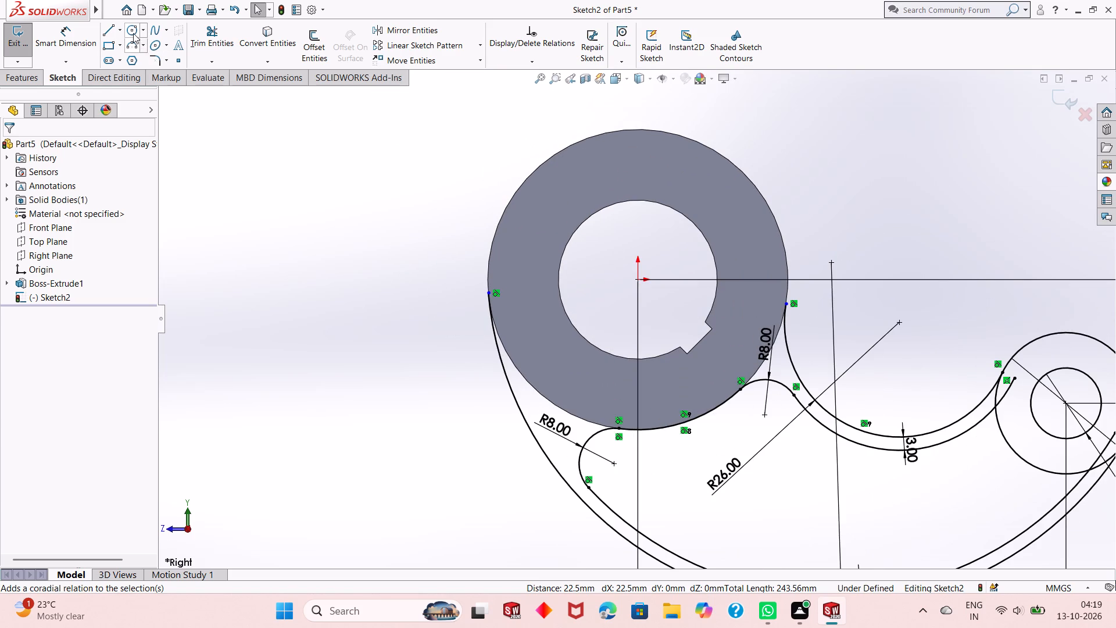
Draw a circle of 34 mm radius centred on the origin, coinciding with the hub's outer edge.
left_click(133, 33)
left_click(638, 280)
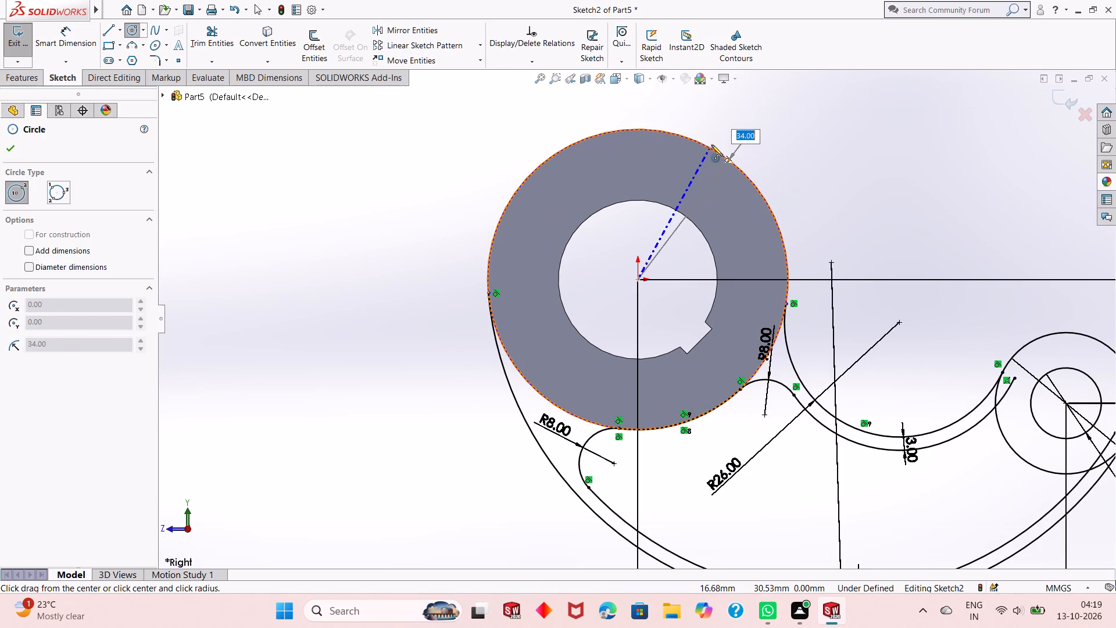
left_click(711, 145)
left_click(393, 165)
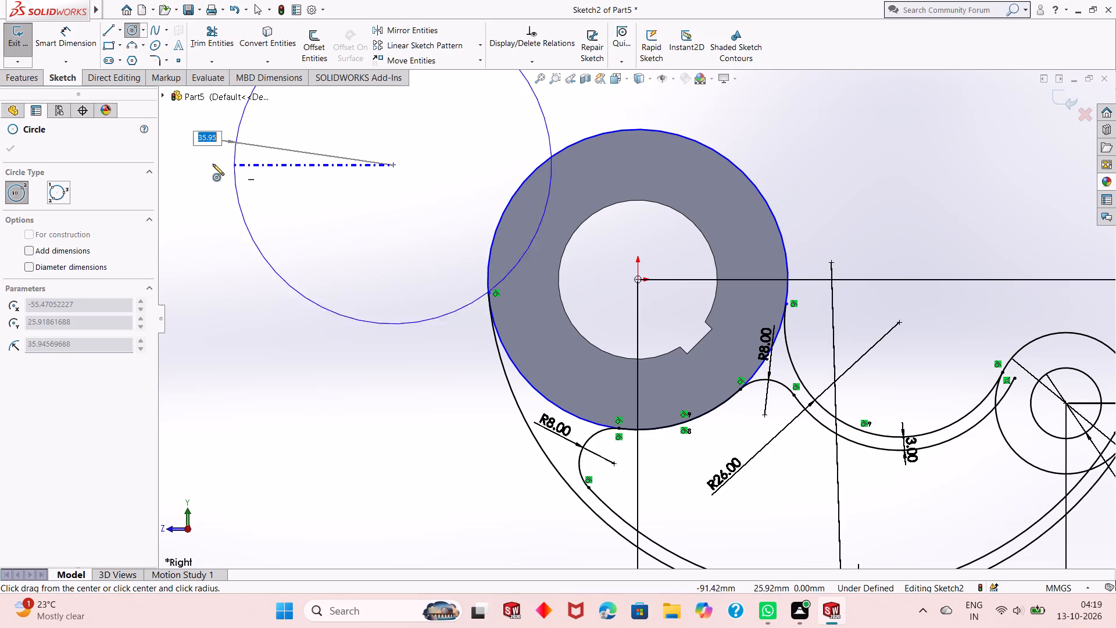
key("Escape")
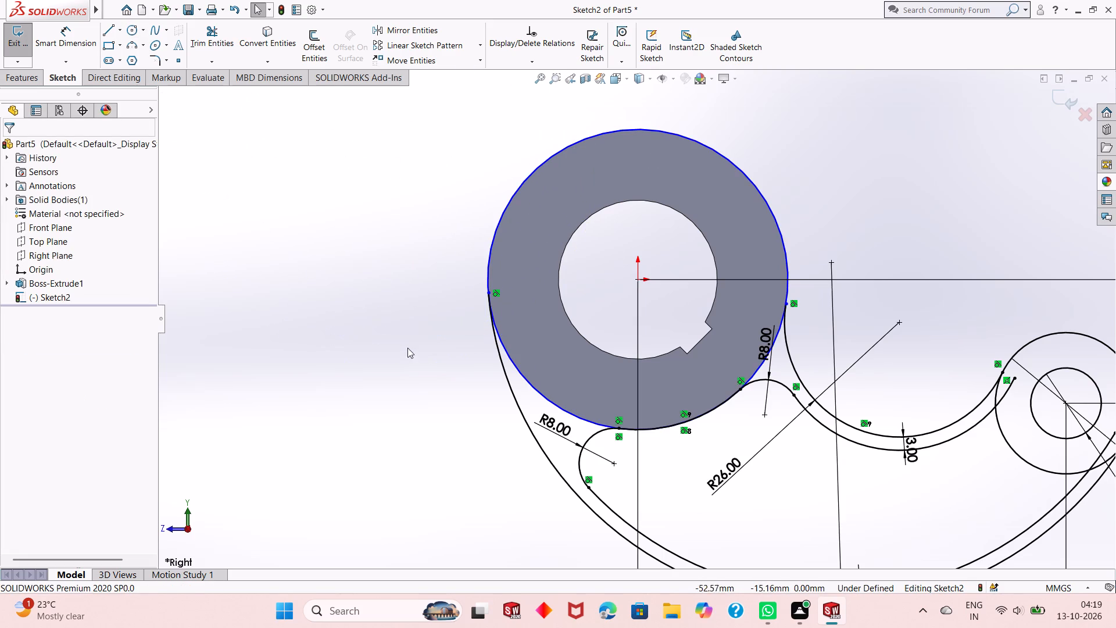
left_click(493, 238)
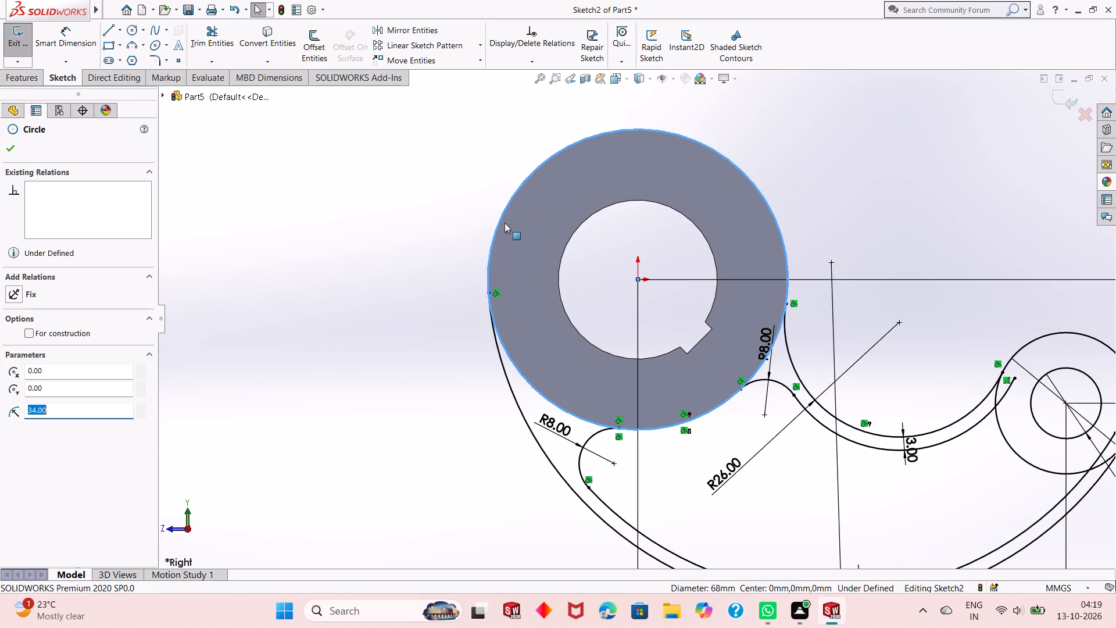
left_click(507, 205, "ctrl")
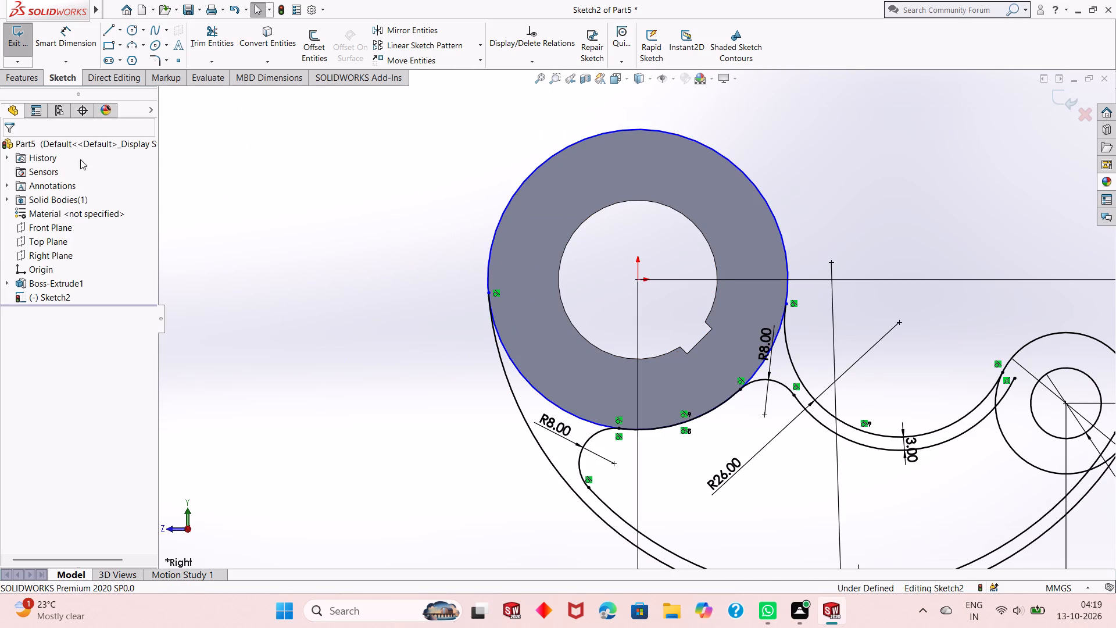
Dimension the new circle around the hub with a diameter of 68 mm.
left_click(76, 44)
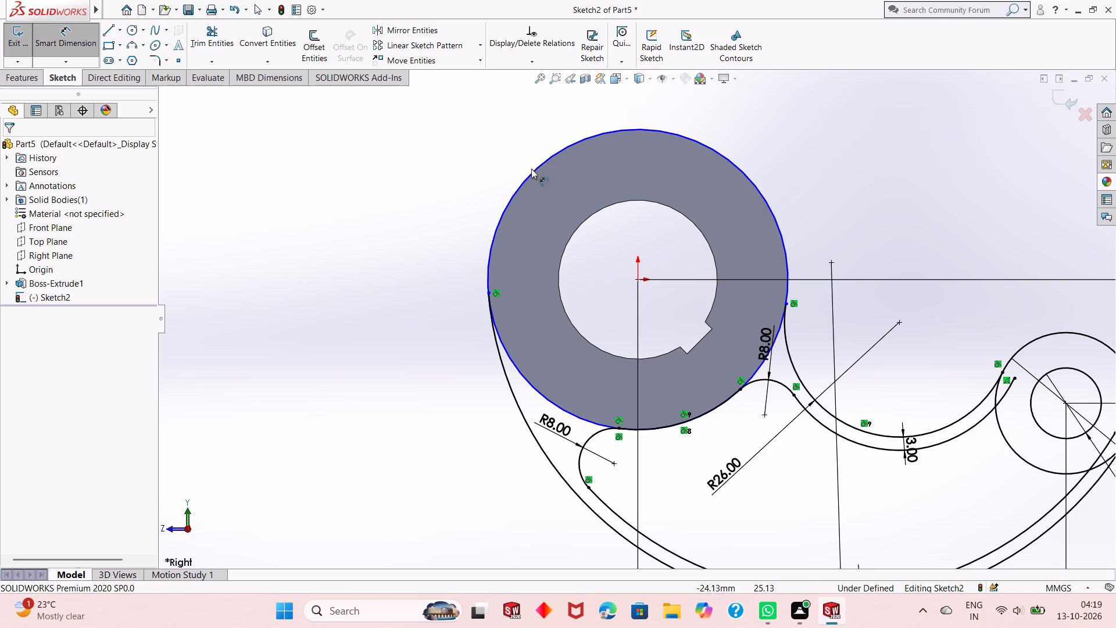
left_click(534, 171)
left_click(516, 140)
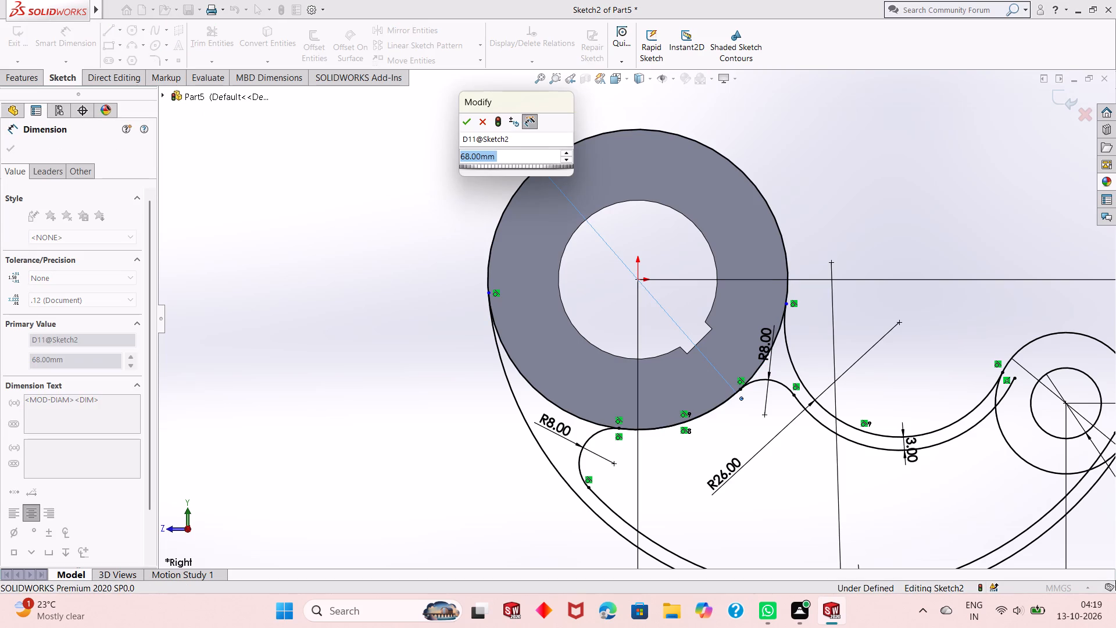
key("Return")
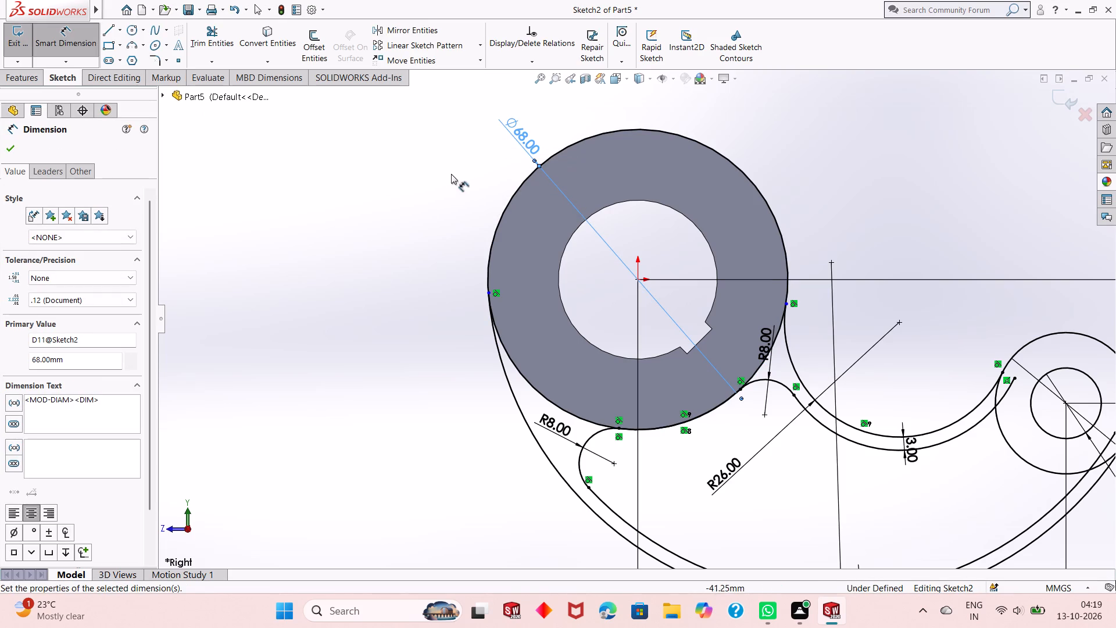
right_click(451, 174)
left_click(479, 217)
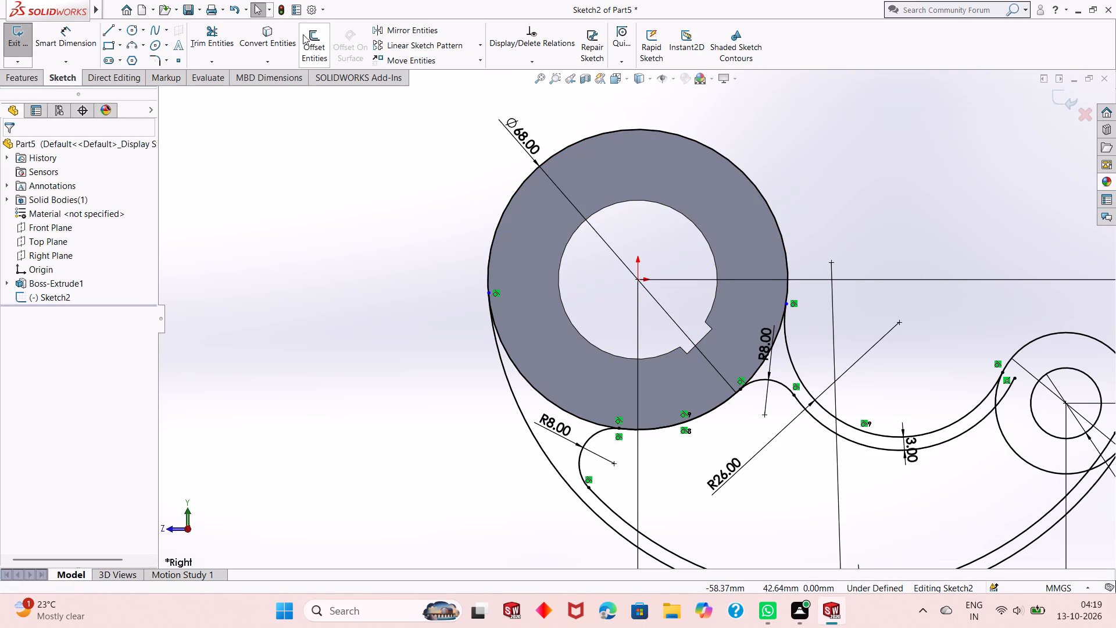
Trim away the upper portion of the 68 mm circle using the Trim to closest option.
left_click(220, 43)
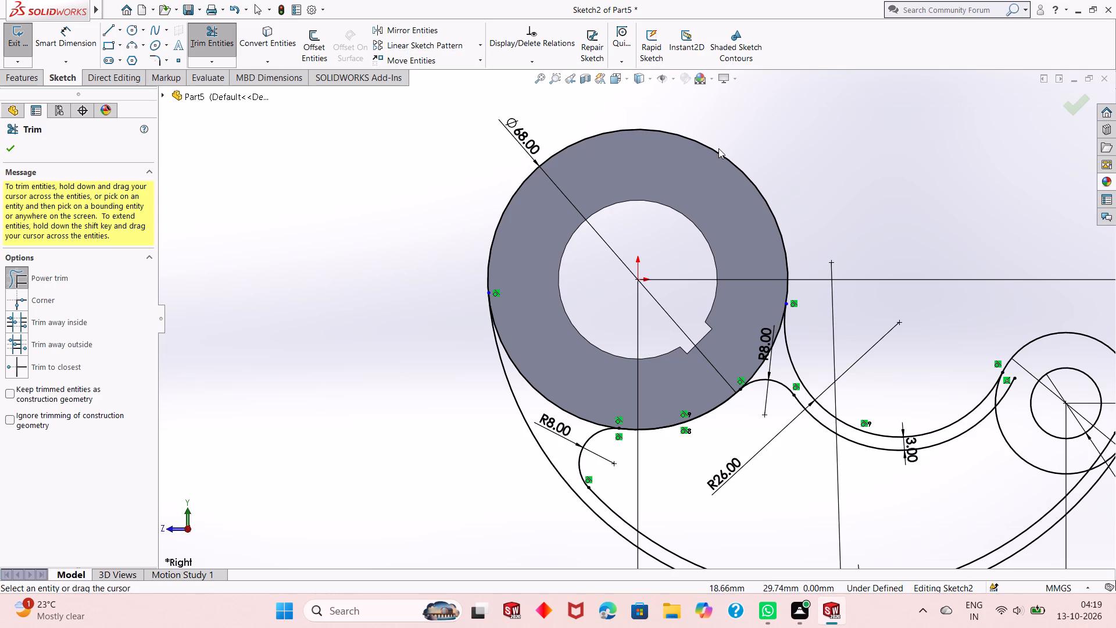
left_click(715, 149)
left_click(13, 366)
left_click(576, 140)
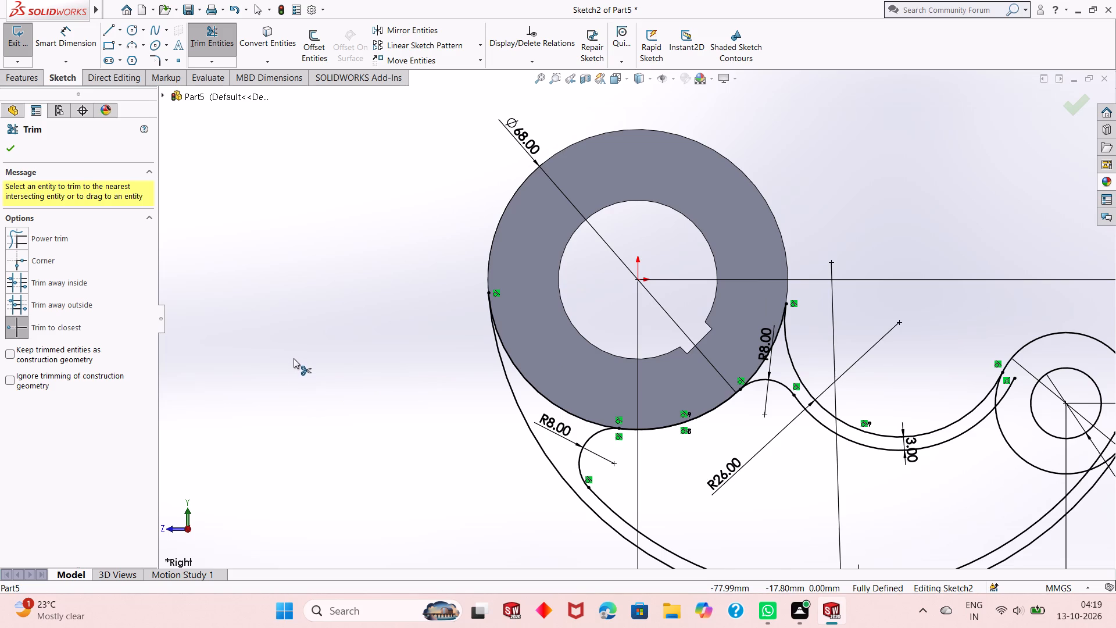
right_click(294, 358)
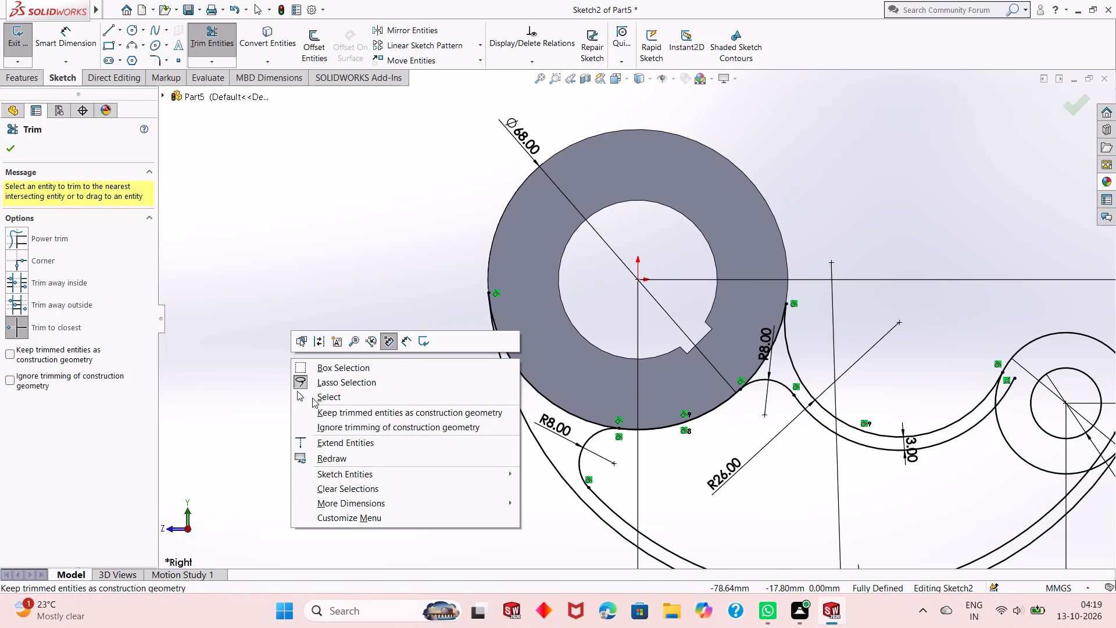
left_click(313, 396)
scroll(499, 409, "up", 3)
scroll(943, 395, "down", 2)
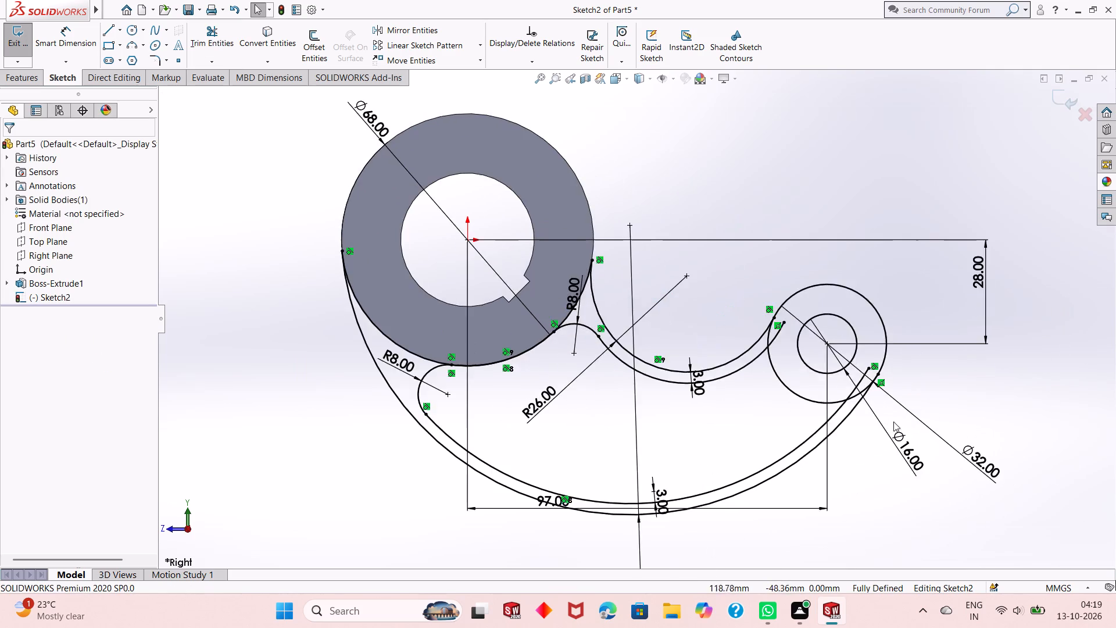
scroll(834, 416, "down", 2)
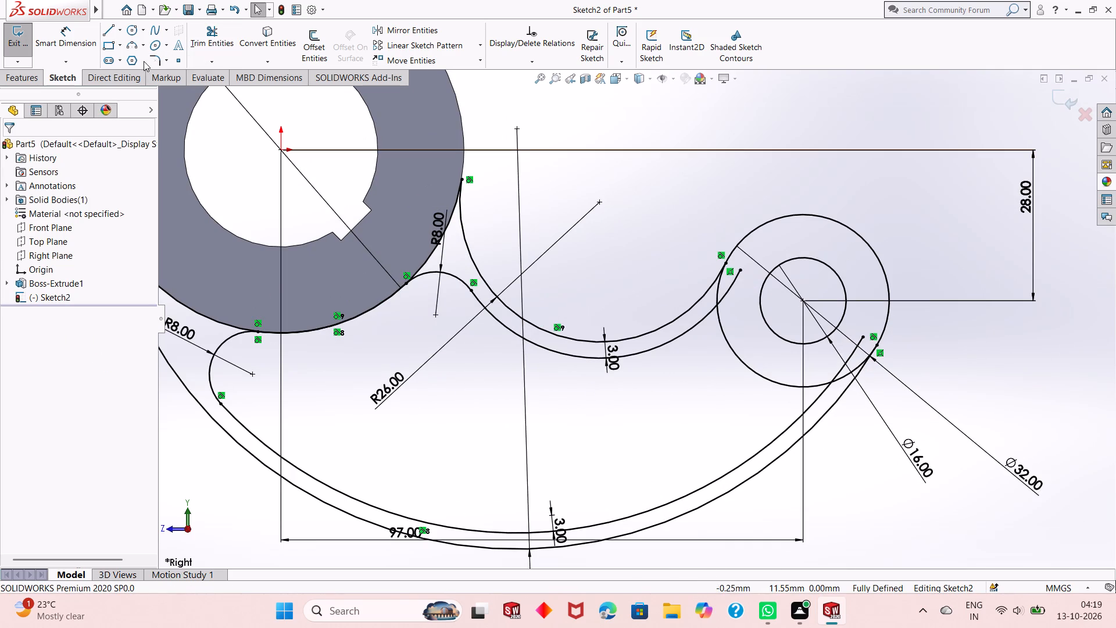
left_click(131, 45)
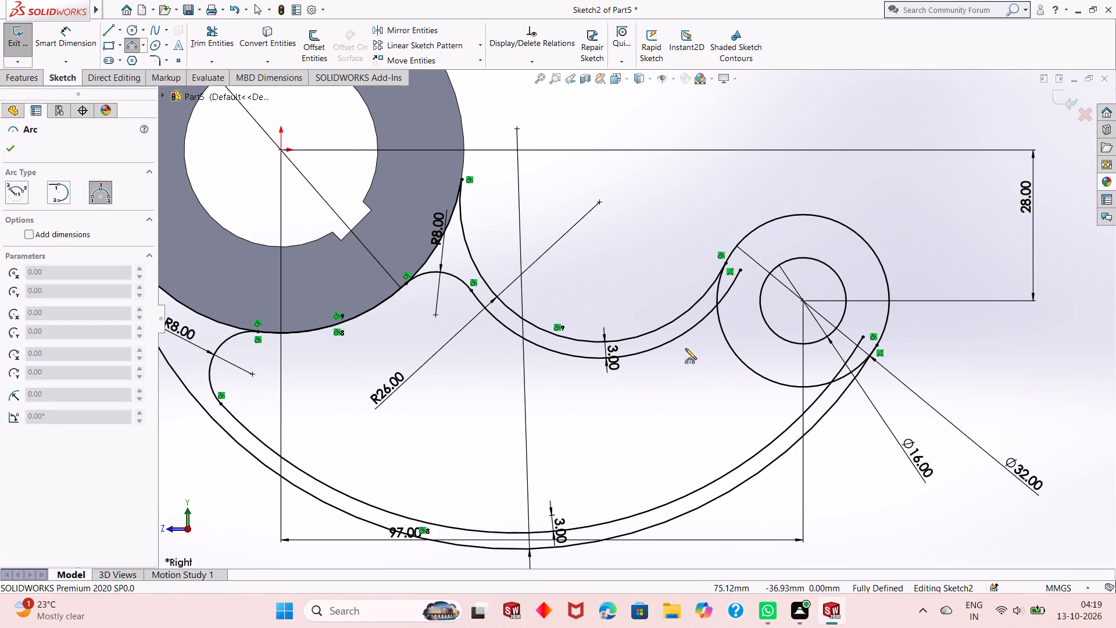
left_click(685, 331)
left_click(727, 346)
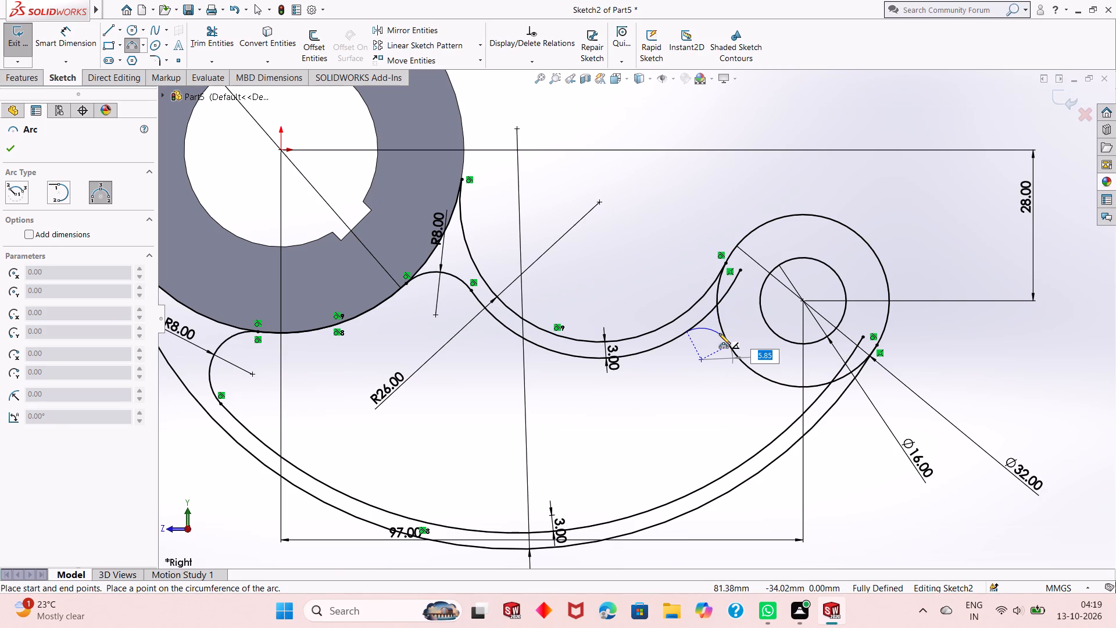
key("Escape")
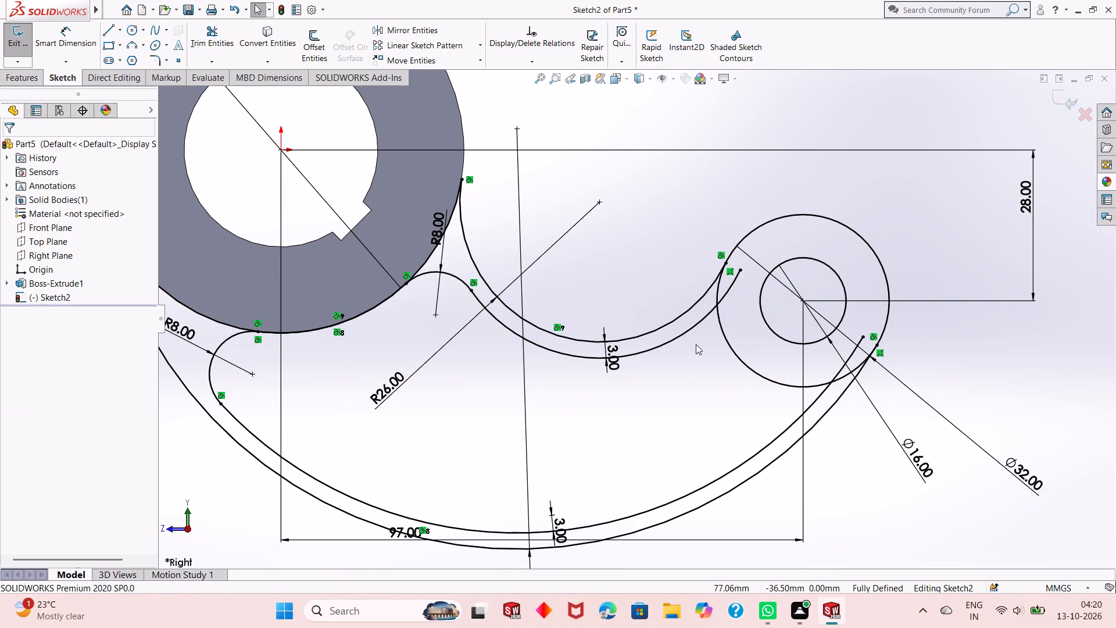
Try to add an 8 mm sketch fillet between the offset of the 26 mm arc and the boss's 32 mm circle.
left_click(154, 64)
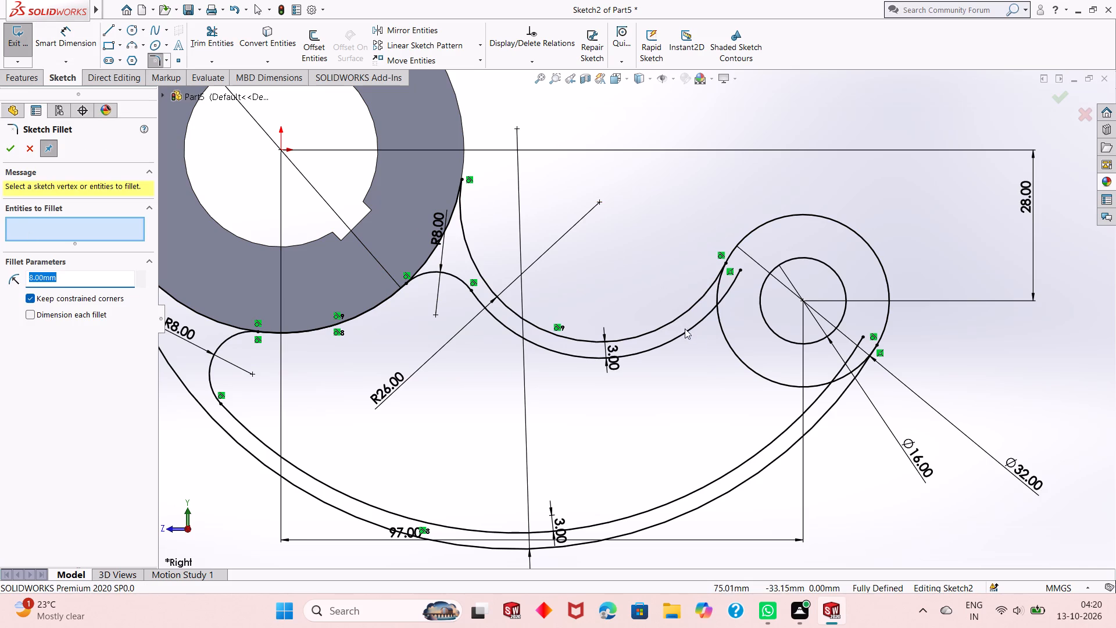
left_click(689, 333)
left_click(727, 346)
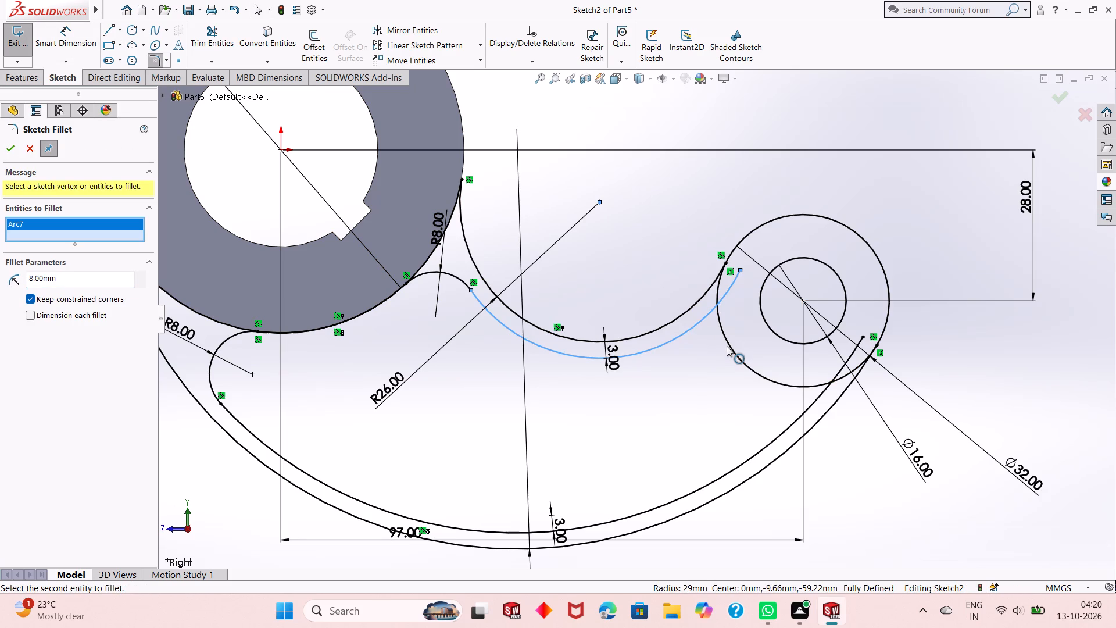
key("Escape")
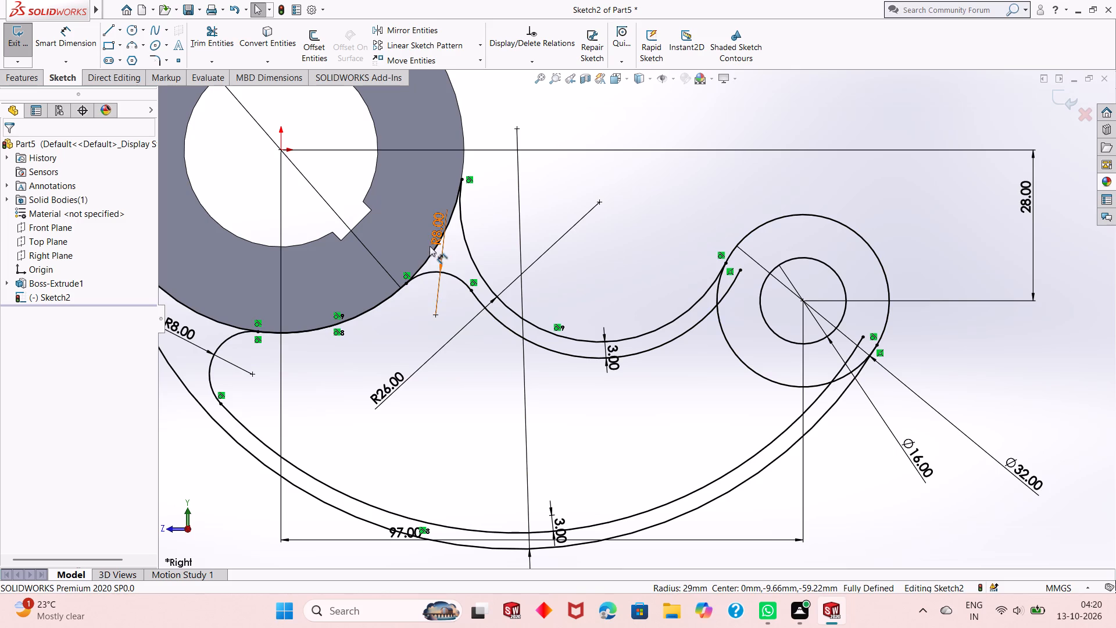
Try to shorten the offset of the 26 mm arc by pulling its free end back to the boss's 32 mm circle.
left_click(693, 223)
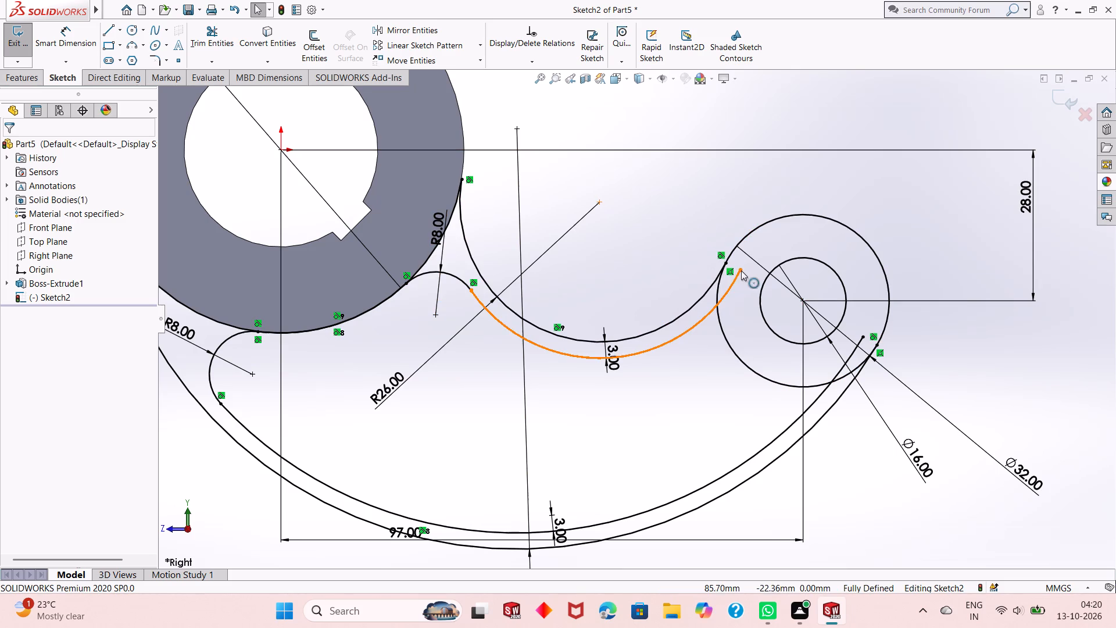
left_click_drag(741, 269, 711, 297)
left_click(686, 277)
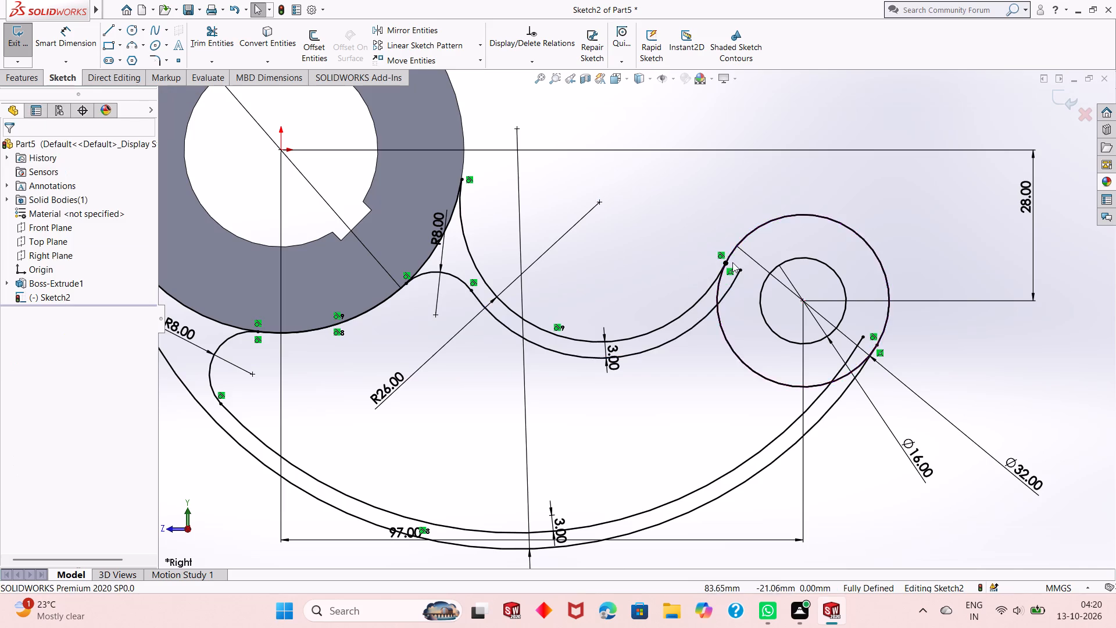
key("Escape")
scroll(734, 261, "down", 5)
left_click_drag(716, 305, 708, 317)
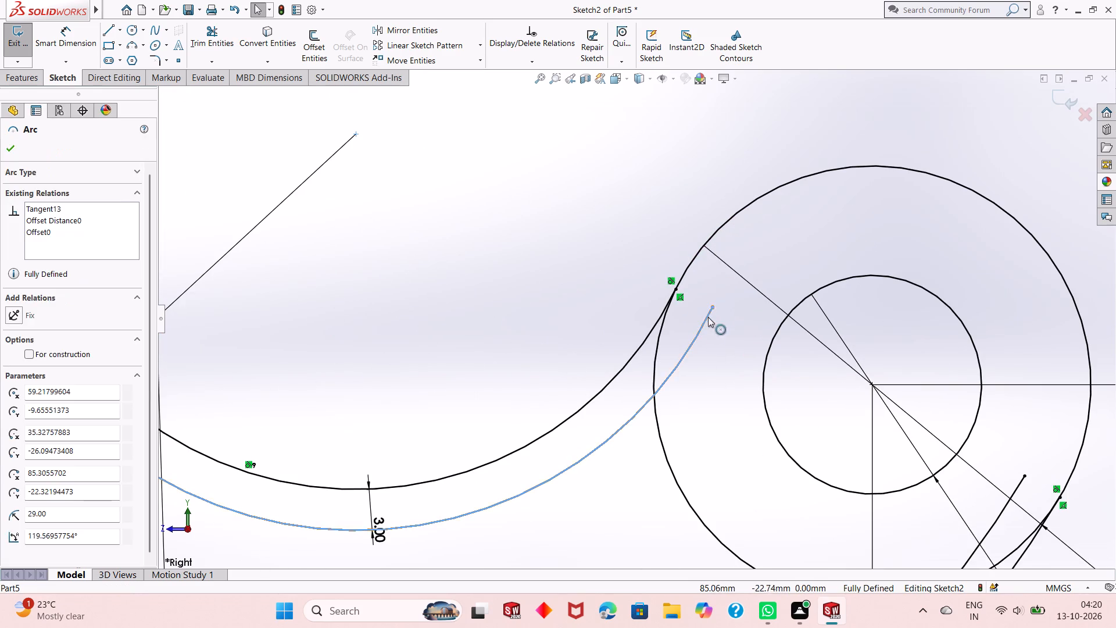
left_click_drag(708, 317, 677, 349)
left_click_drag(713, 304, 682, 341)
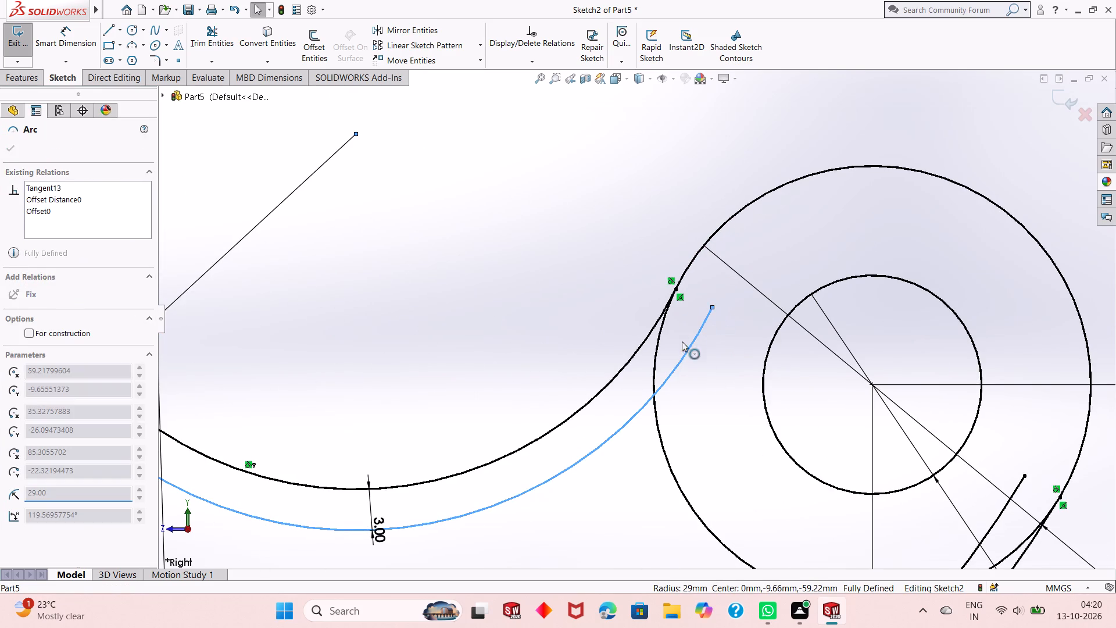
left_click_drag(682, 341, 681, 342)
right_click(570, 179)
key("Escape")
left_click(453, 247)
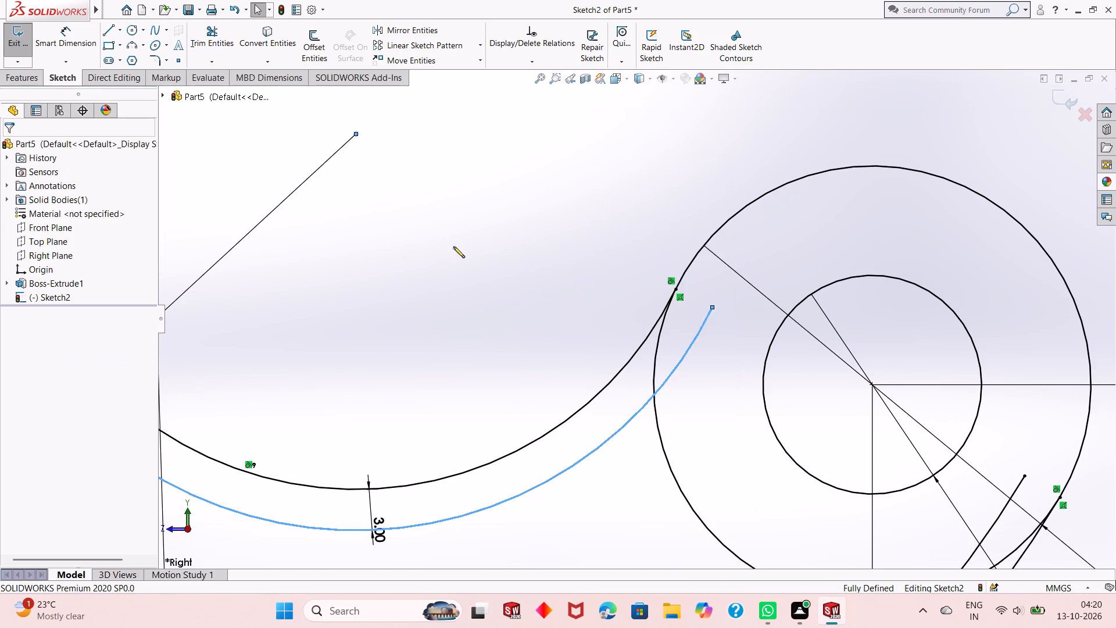
Power trim the end of the 26 mm arc's offset that extends inside the boss's 32 mm circle.
left_click(220, 51)
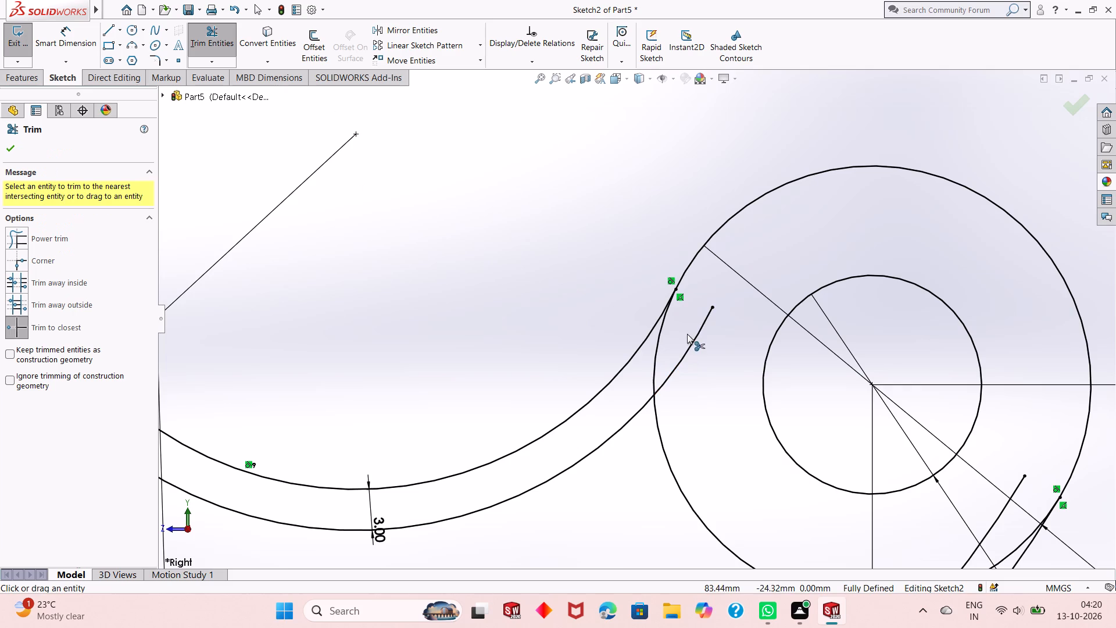
left_click_drag(687, 334, 691, 375)
left_click(19, 241)
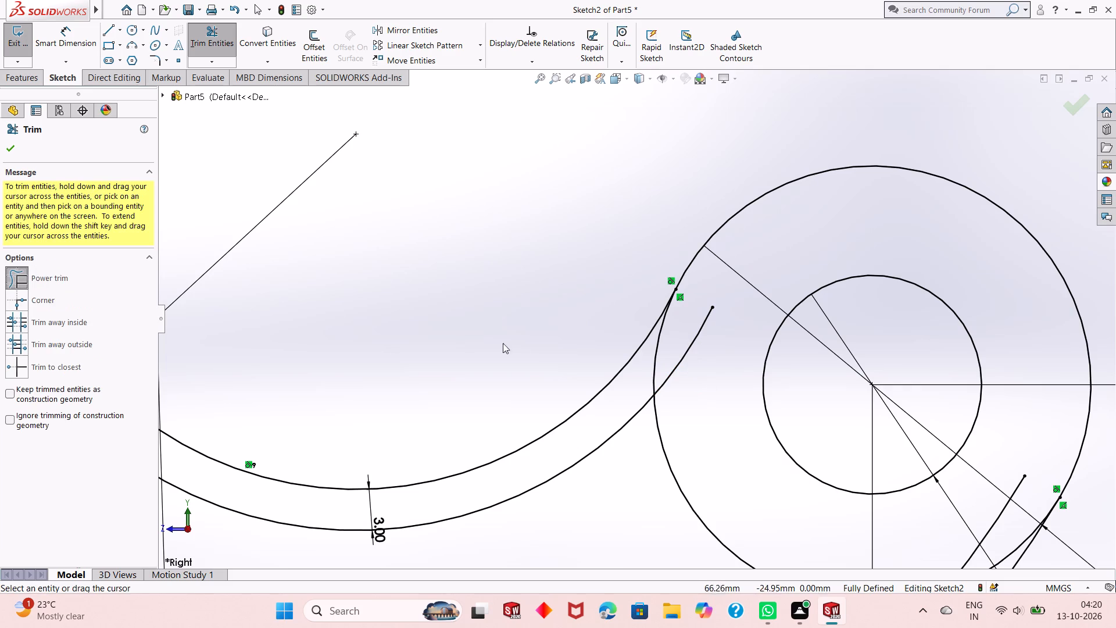
left_click_drag(696, 318, 685, 371)
scroll(520, 351, "up", 3)
key("Escape")
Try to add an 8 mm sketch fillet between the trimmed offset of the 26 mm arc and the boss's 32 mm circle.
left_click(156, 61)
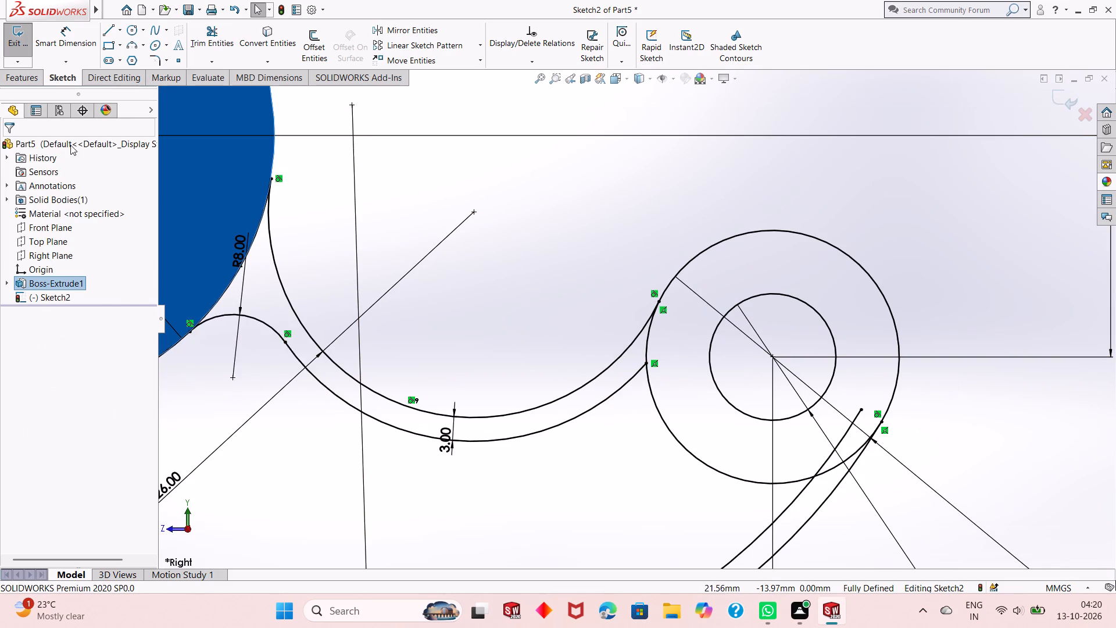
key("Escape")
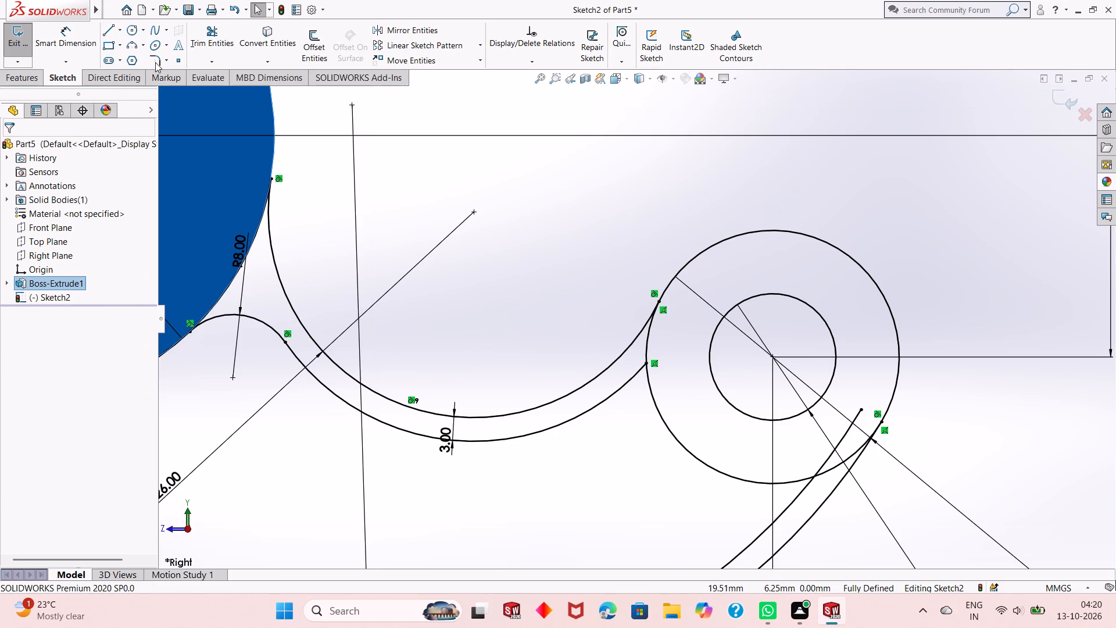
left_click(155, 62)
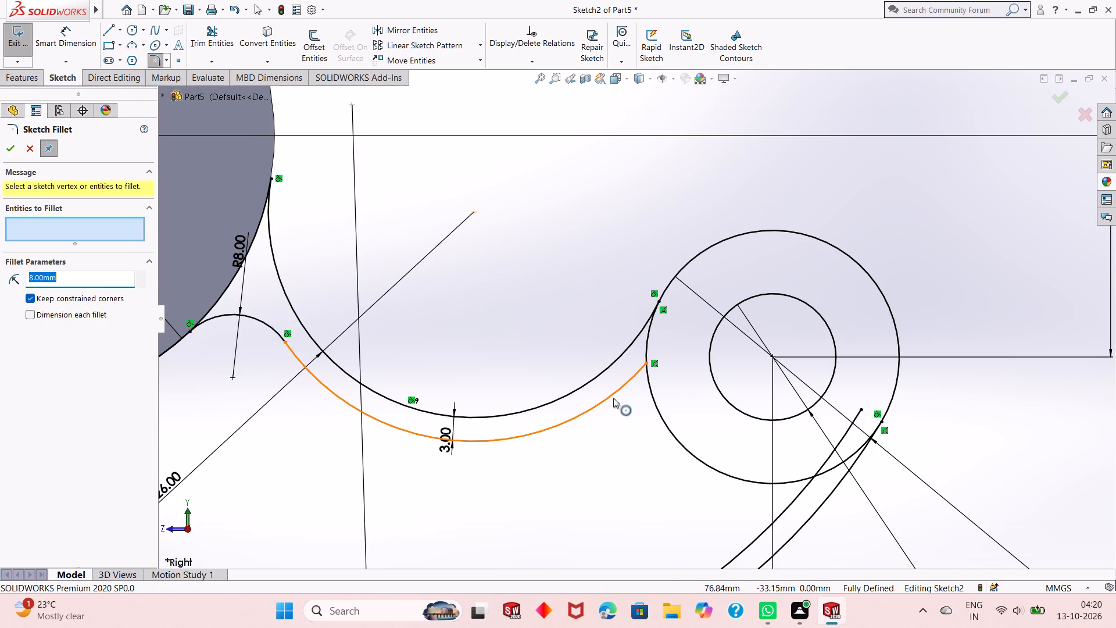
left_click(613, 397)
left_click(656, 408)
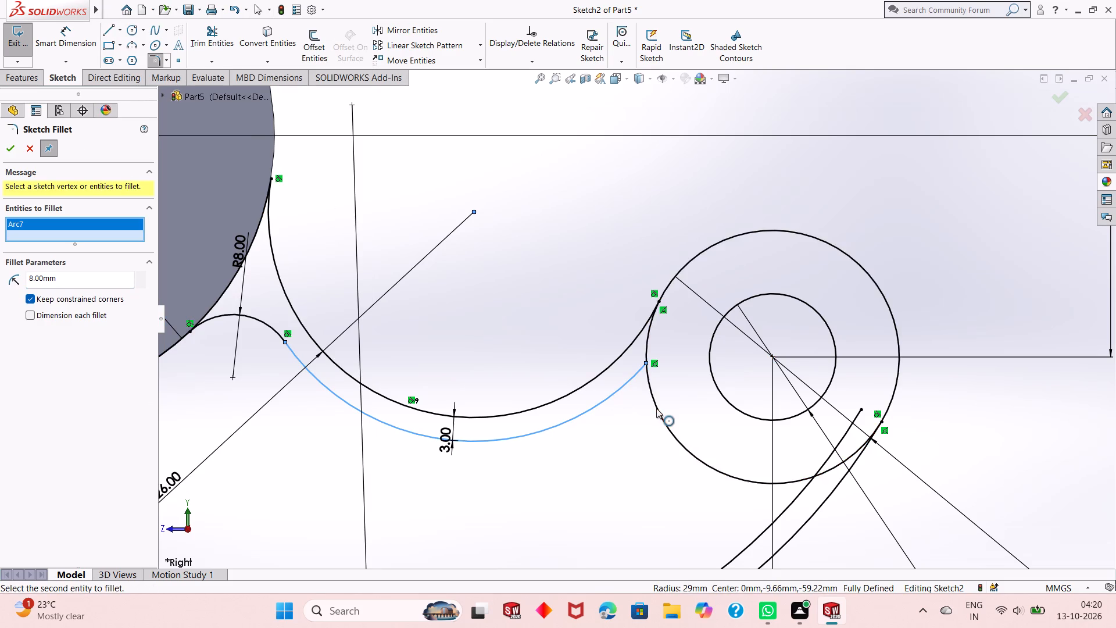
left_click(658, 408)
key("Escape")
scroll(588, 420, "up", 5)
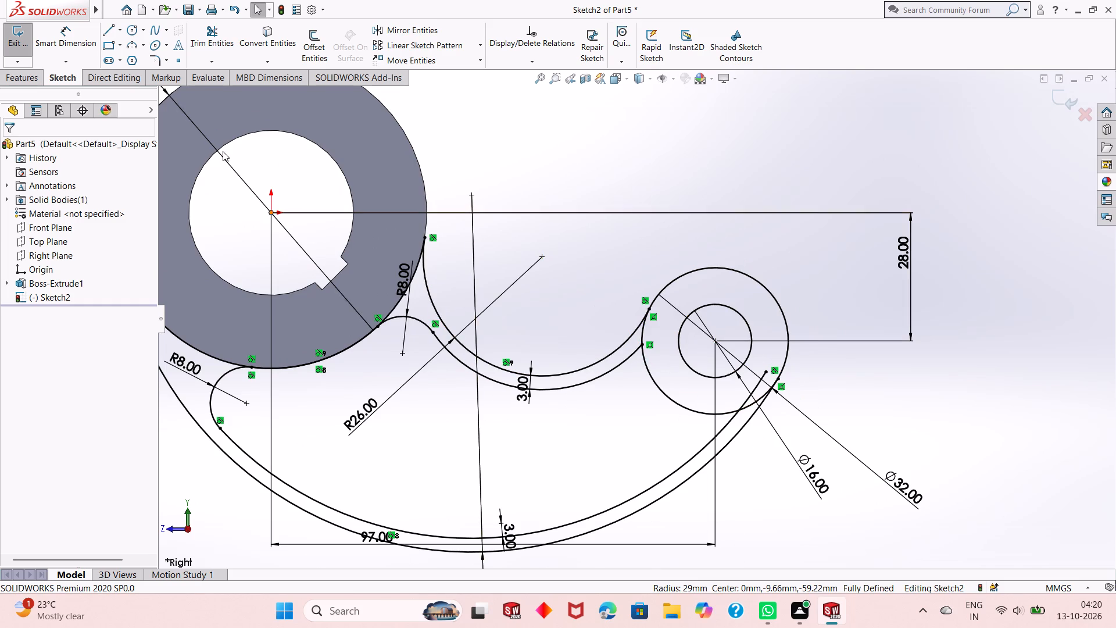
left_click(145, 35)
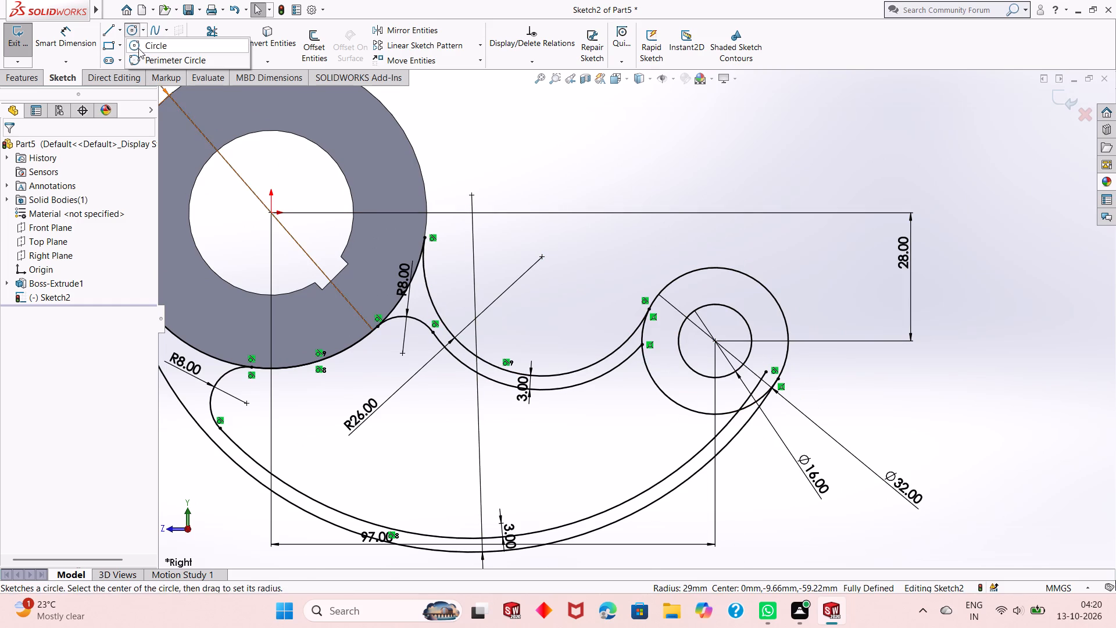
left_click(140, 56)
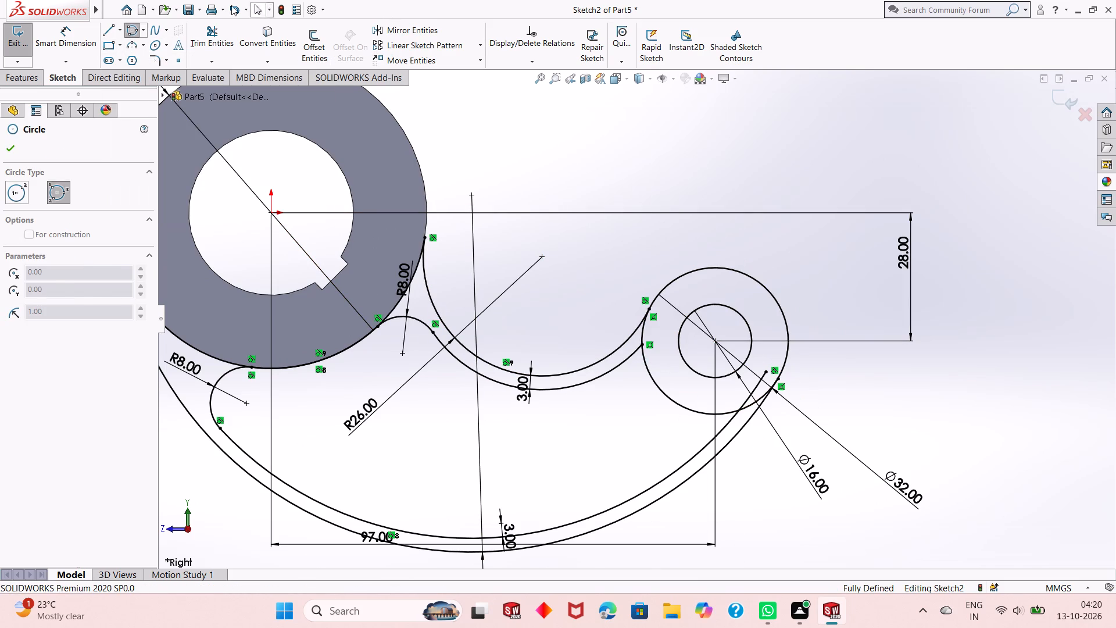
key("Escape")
Draw a 3-point arc of 8 mm radius from the 26 mm arc's offset to the boss's 32 mm circle.
left_click(135, 51)
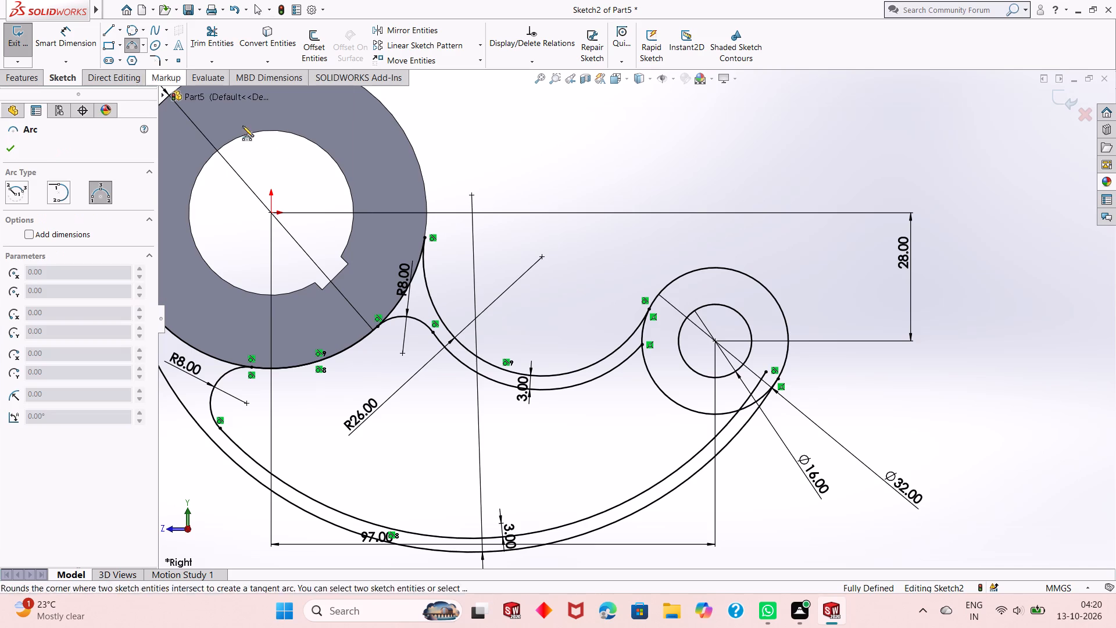
left_click(620, 365)
left_click(652, 379)
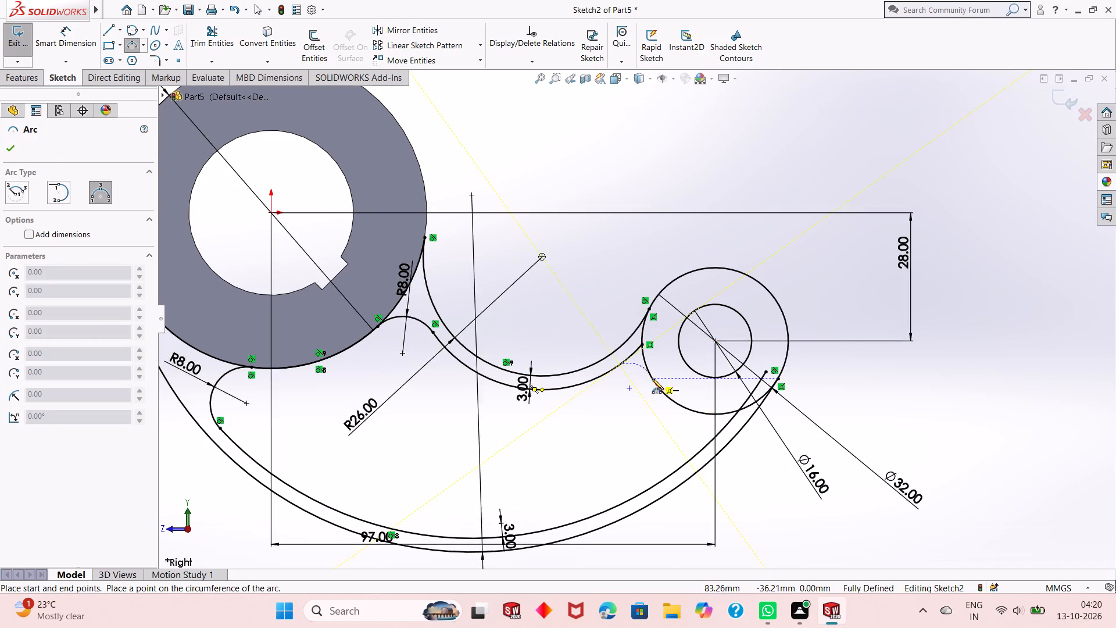
key("8")
key("Return")
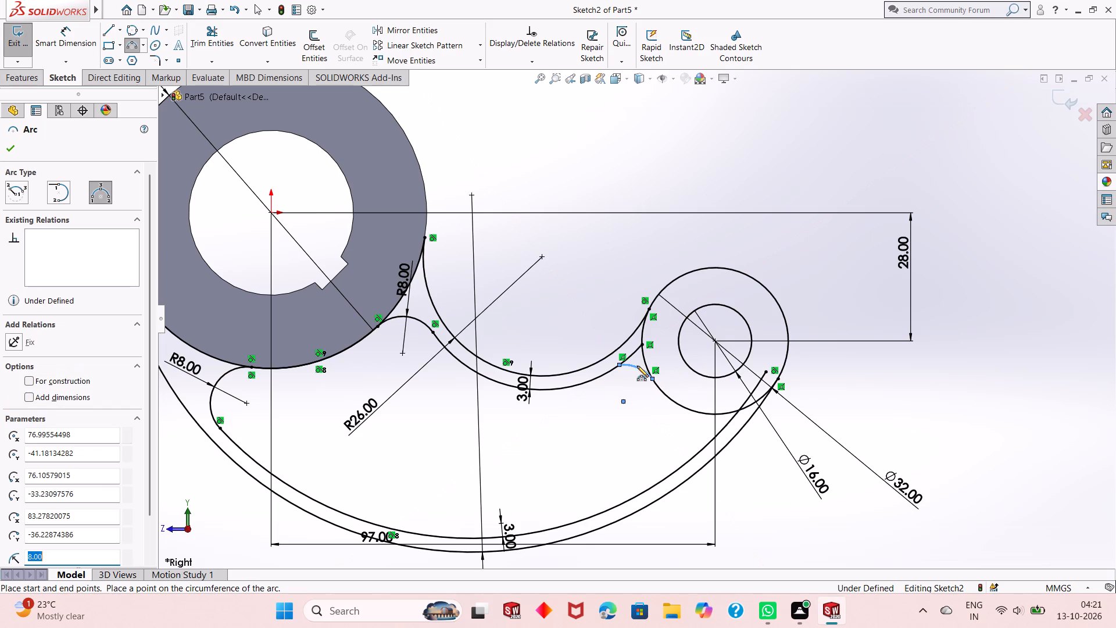
Draw a second 3-point arc of 8 mm radius from the bottom of the boss's 32 mm circle to the 78 mm arc's offset.
left_click(700, 413)
left_click(702, 451)
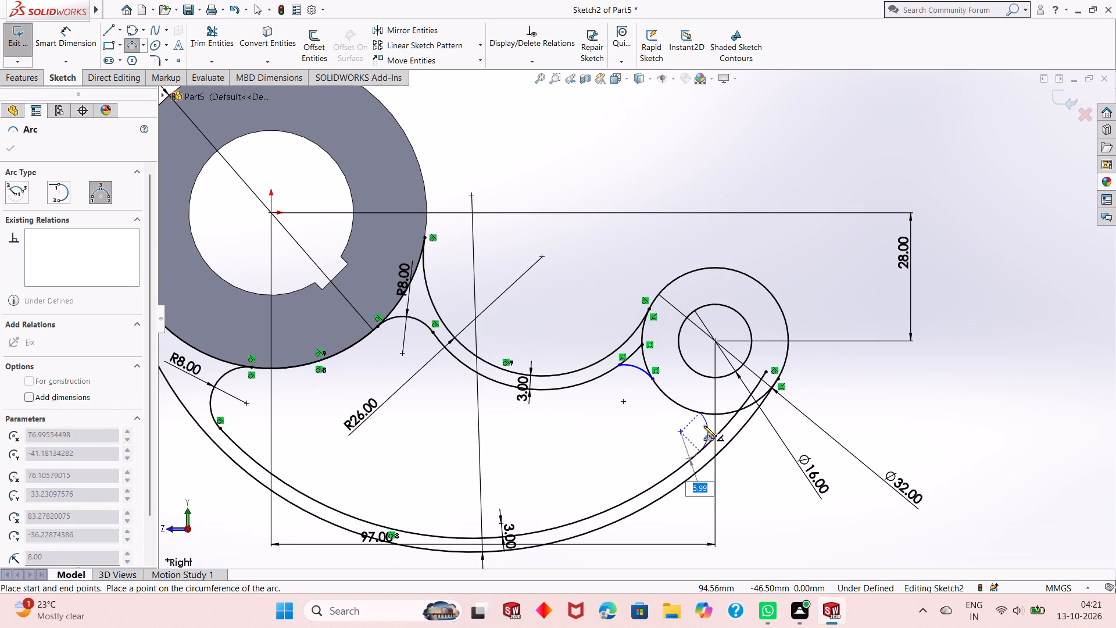
key("8")
key("Return")
right_click(606, 152)
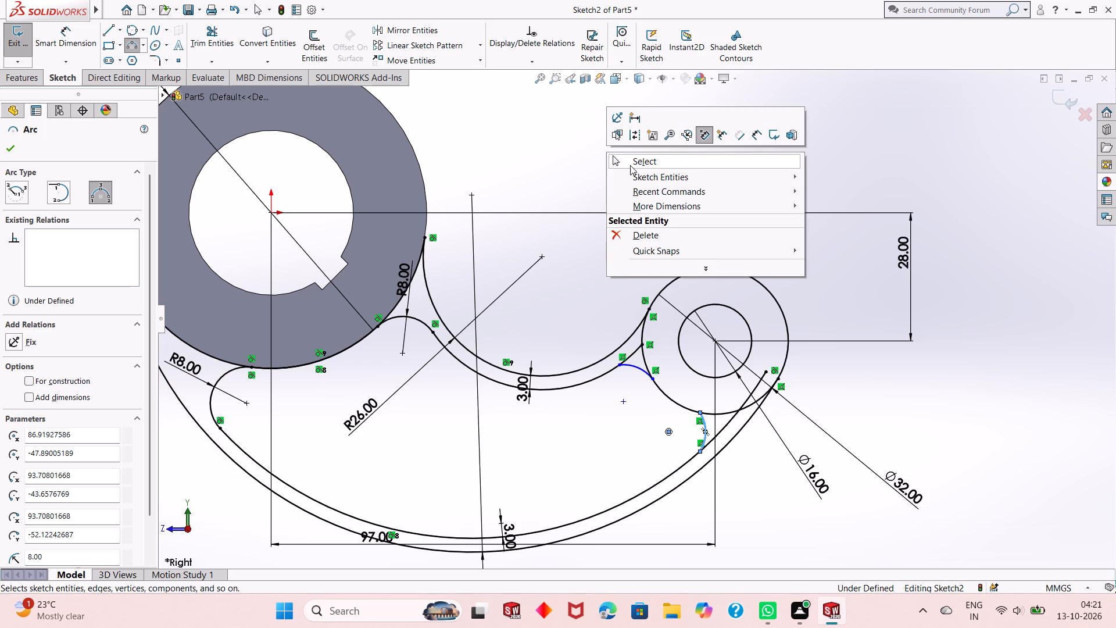
left_click(633, 166)
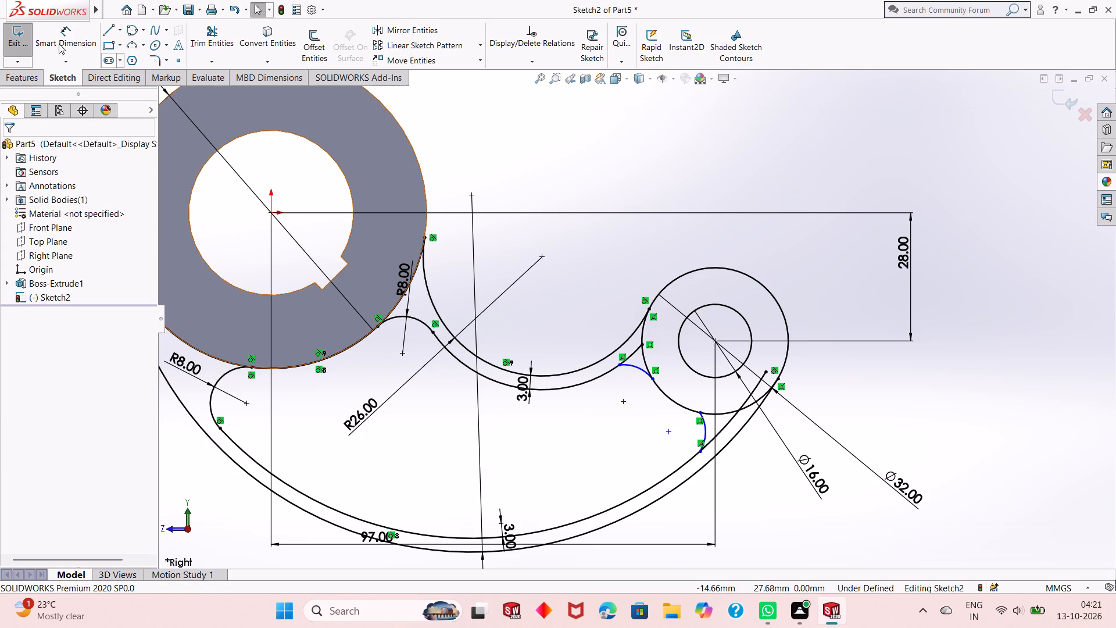
Dimension the radius of the new arc joining the 26 mm arc's offset to the boss circle.
left_click(59, 44)
left_click(638, 368)
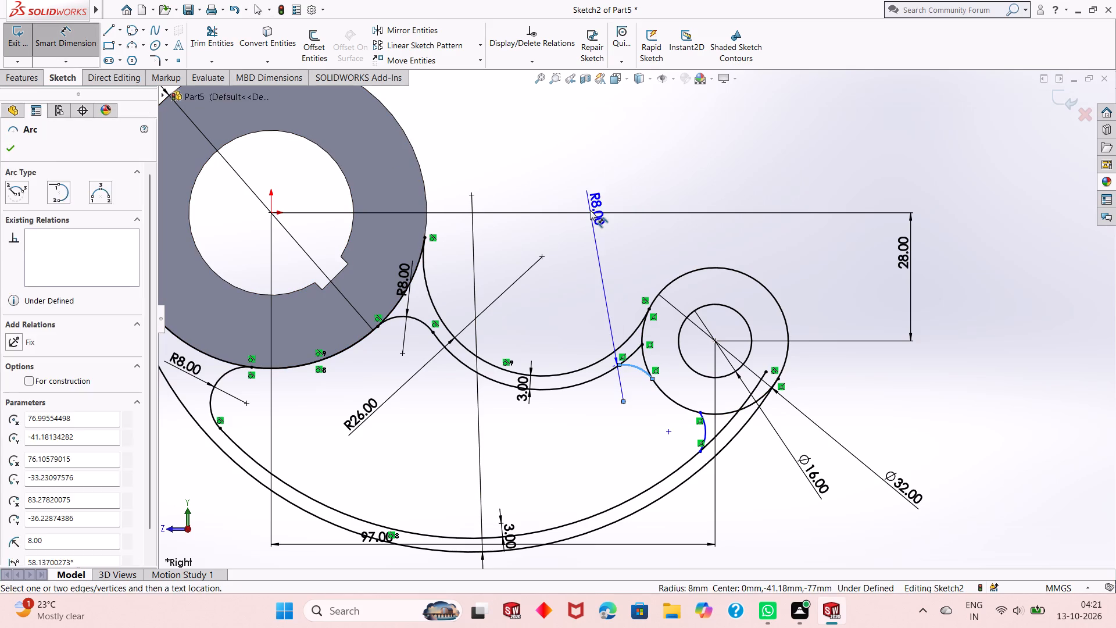
left_click(590, 210)
key("Escape")
key("Escape")
key("Escape")
key("Escape")
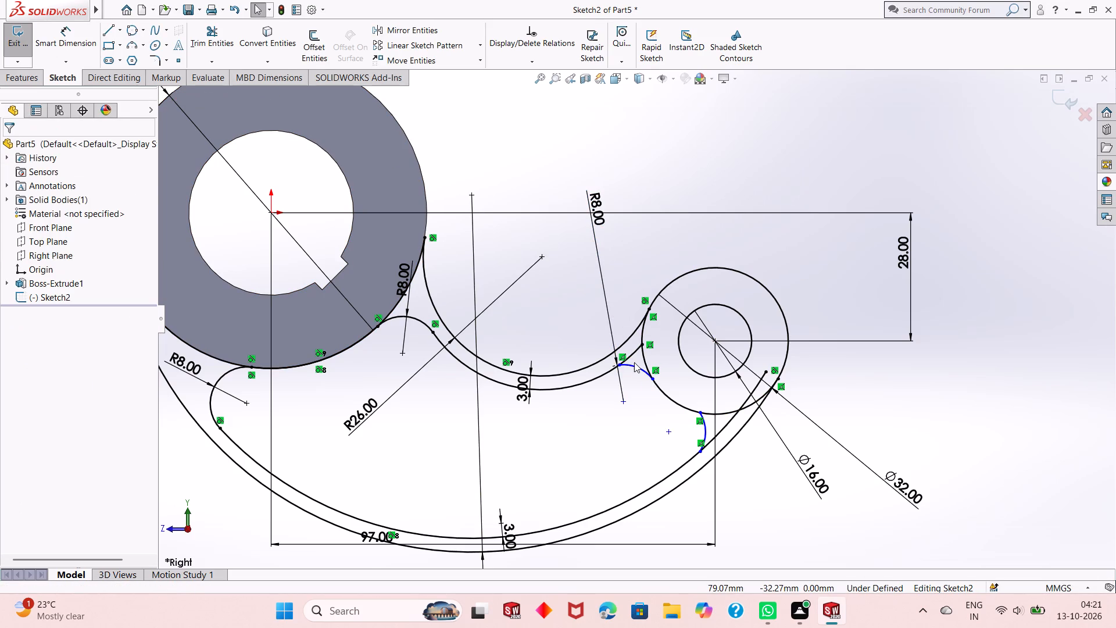
key("Escape")
Add an Equal relation between the two new connecting arcs beside the boss.
left_click(635, 367)
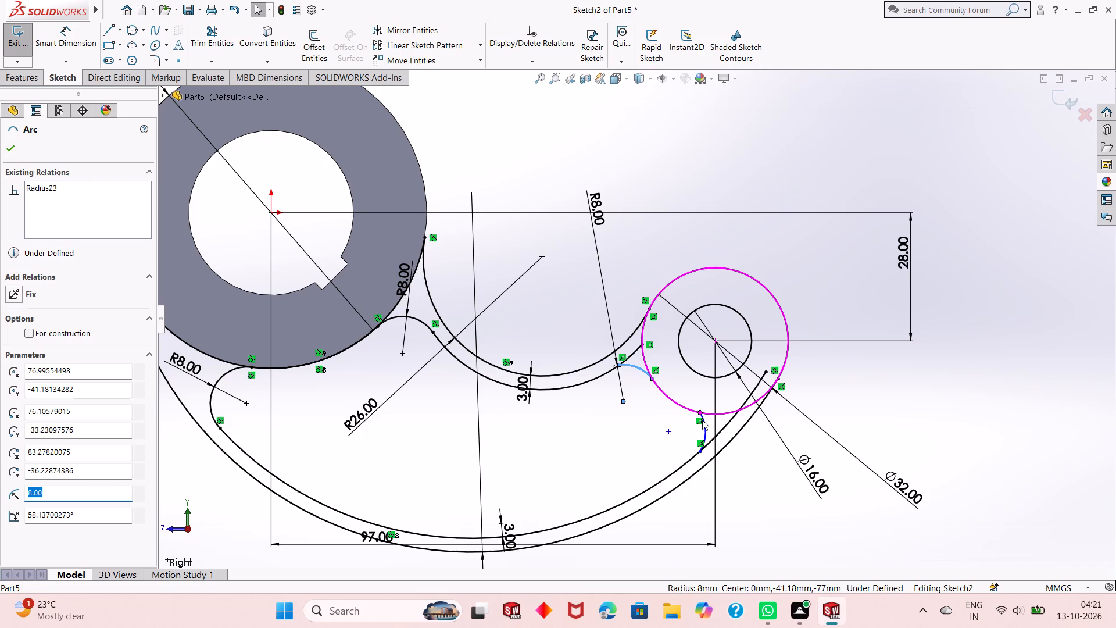
left_click(704, 423, "ctrl")
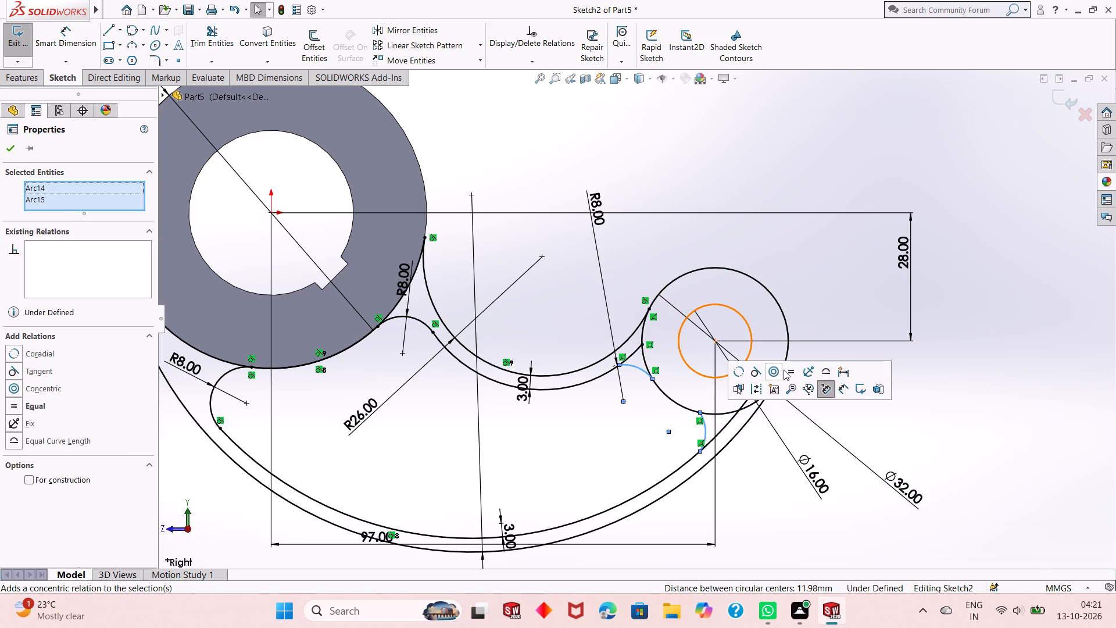
left_click(790, 371)
right_click(763, 158)
left_click(718, 178)
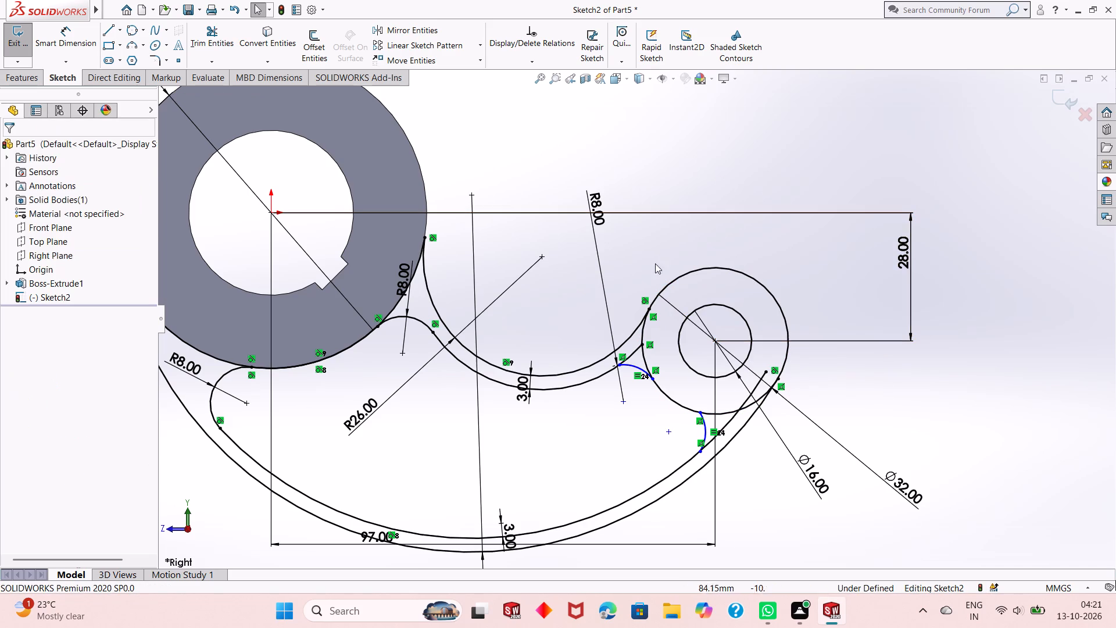
Make the upper connecting arc tangent to the 26 mm arc's offset and to the boss's 32 mm circle.
scroll(649, 388, "down", 4)
left_click(614, 316)
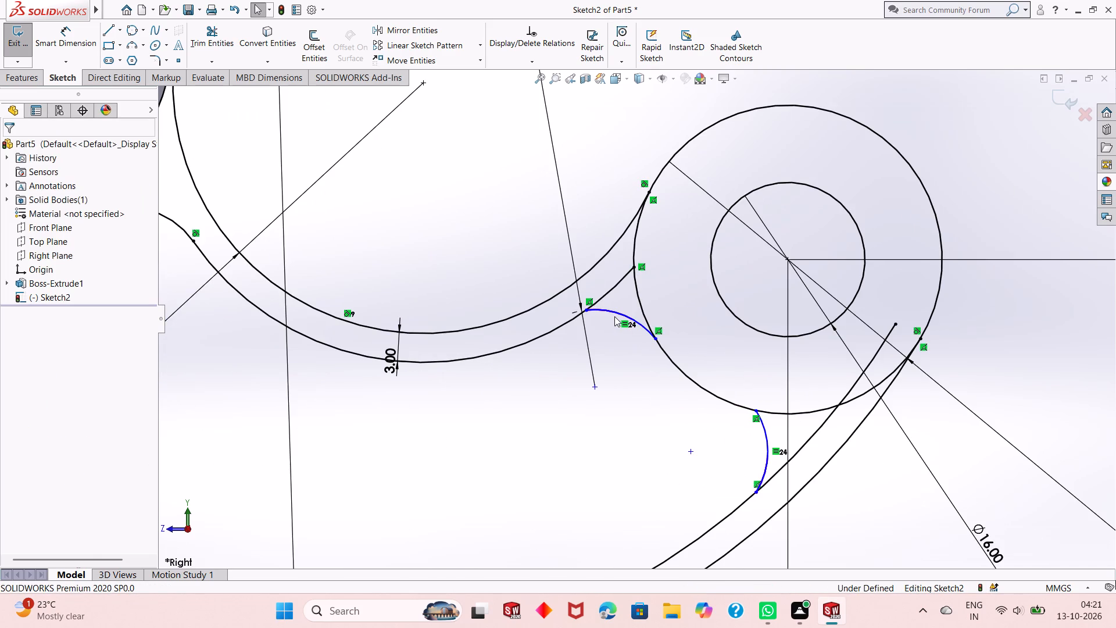
left_click(614, 315)
left_click(616, 287, "ctrl")
left_click(670, 239)
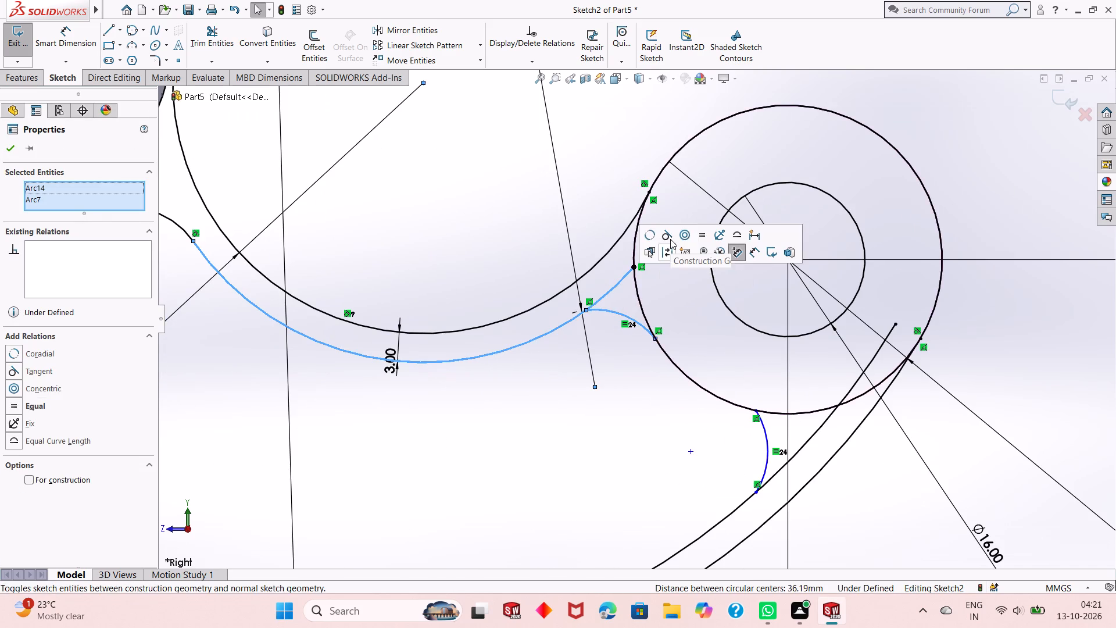
left_click(11, 144)
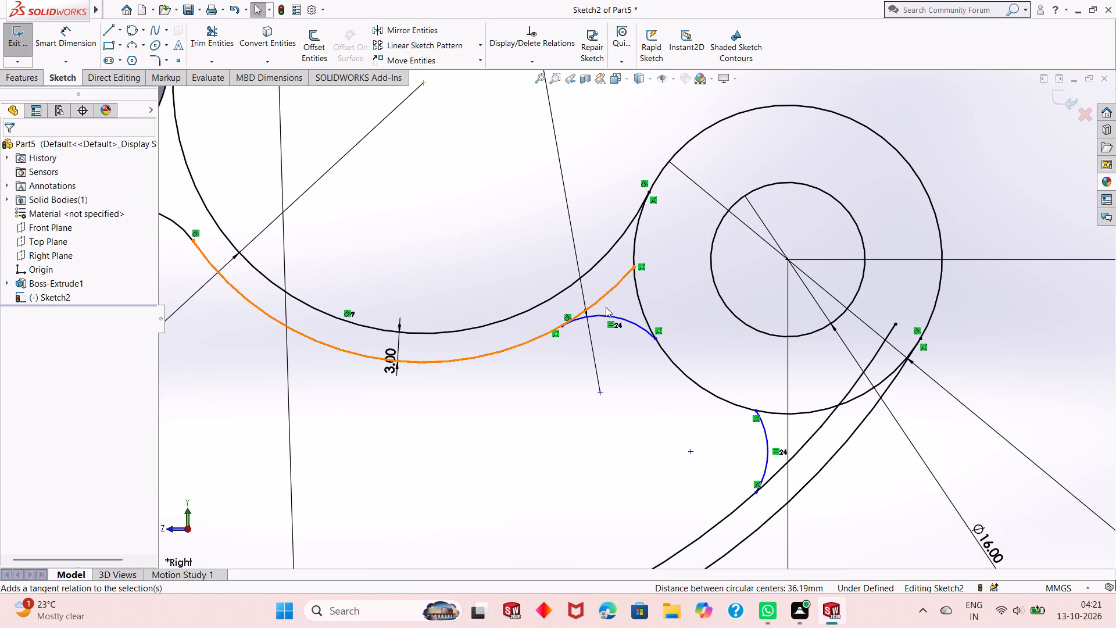
left_click(626, 320)
left_click(673, 360, "ctrl")
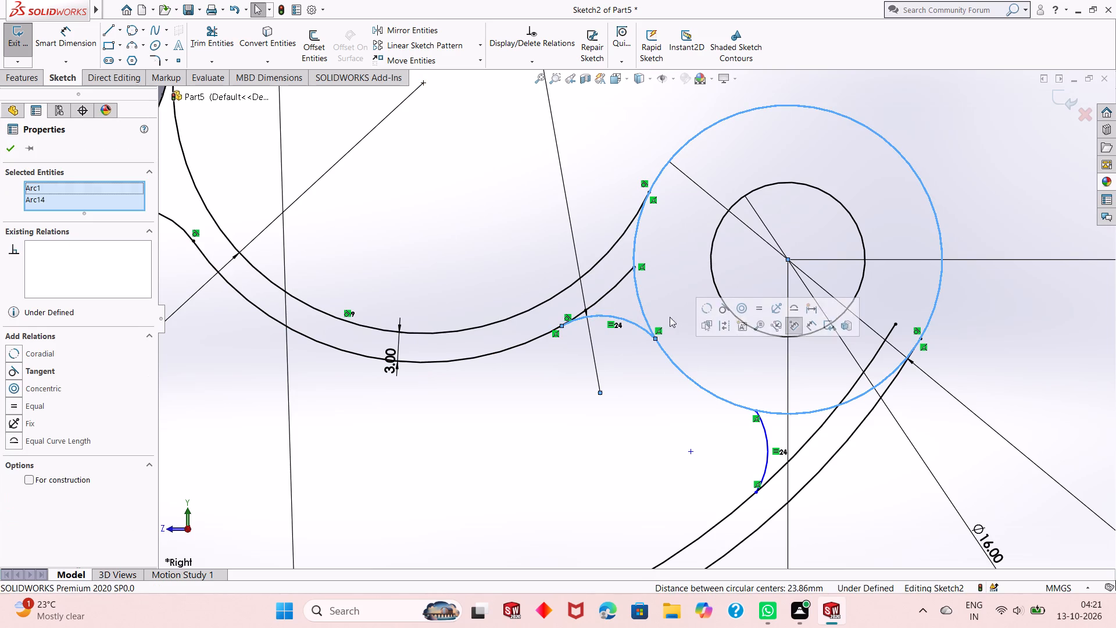
left_click(723, 311)
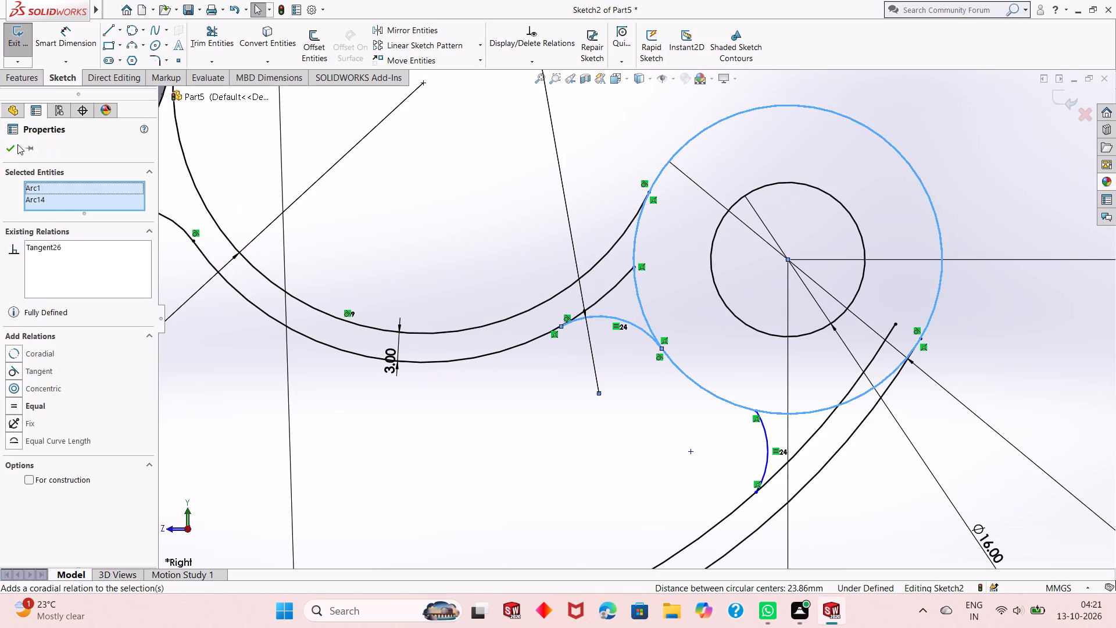
left_click(15, 146)
Make the lower connecting arc tangent to the boss's 32 mm circle and to the 78 mm arc's offset.
left_click(763, 428)
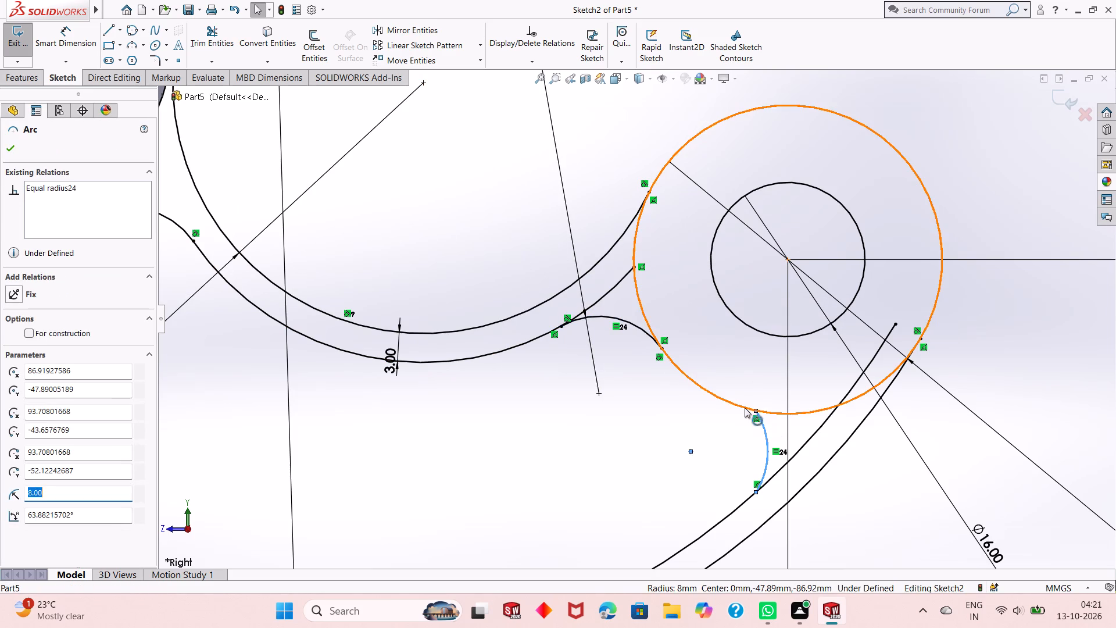
left_click(741, 406, "ctrl")
left_click(792, 358)
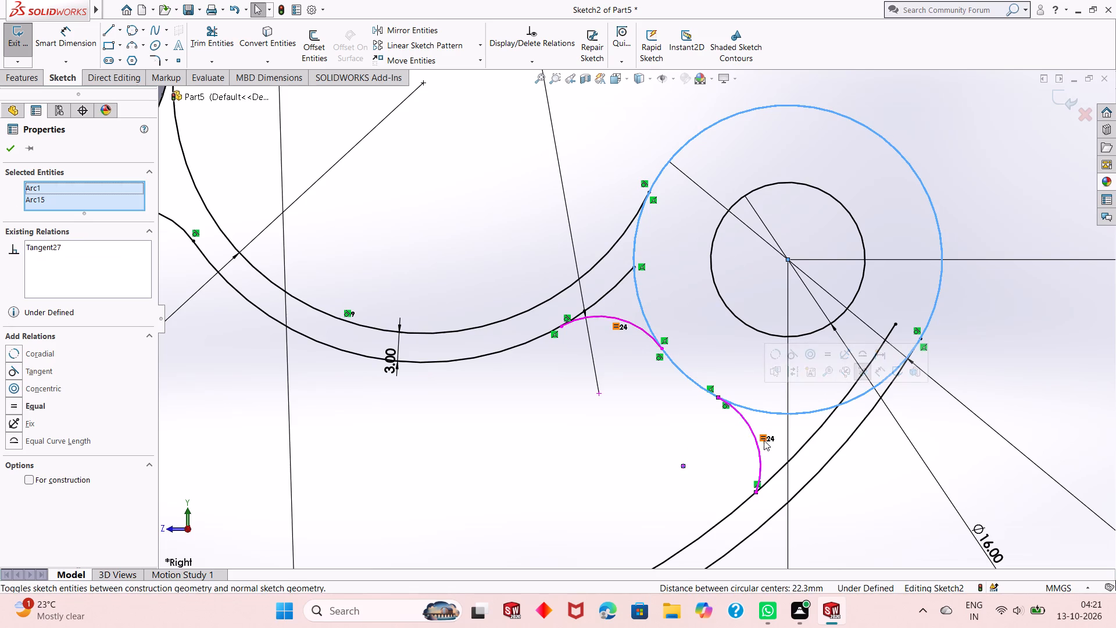
left_click(761, 457)
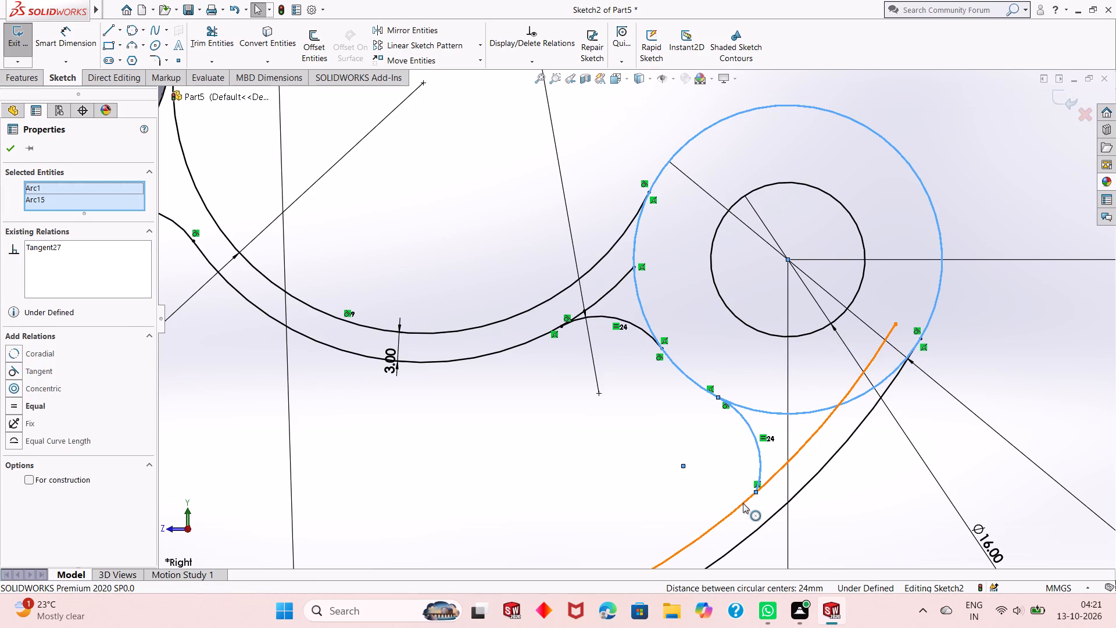
key("Escape")
key("Escape")
left_click(760, 459)
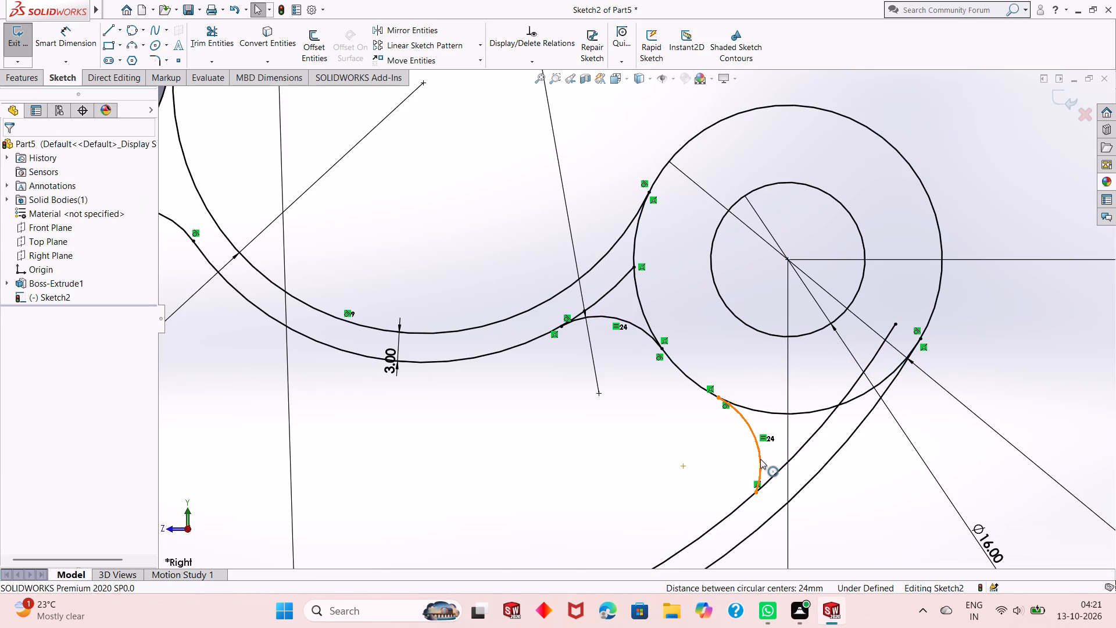
left_click(741, 502, "ctrl")
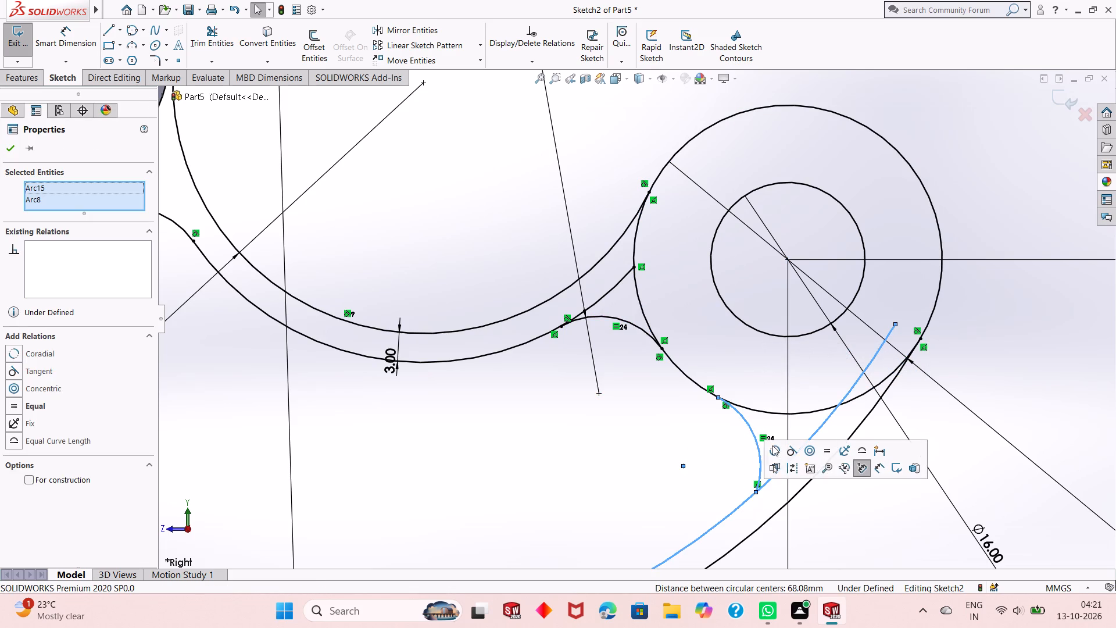
left_click(792, 445)
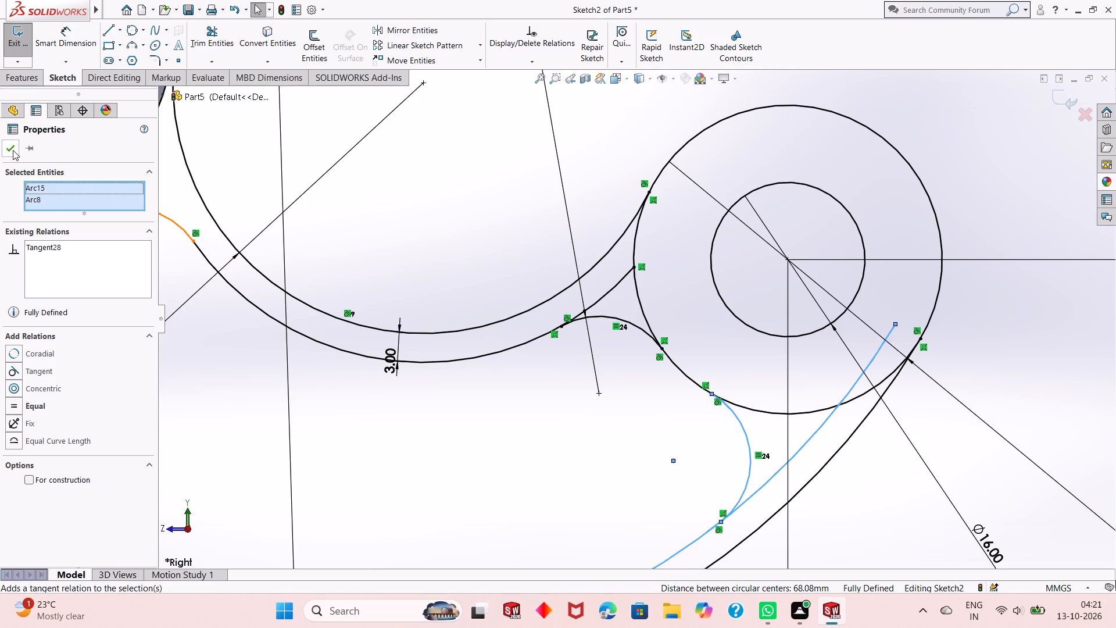
left_click(13, 150)
Trim the excess ends of both offset arcs beyond the connecting arcs at the boss, using the Trim to closest option.
left_click(218, 40)
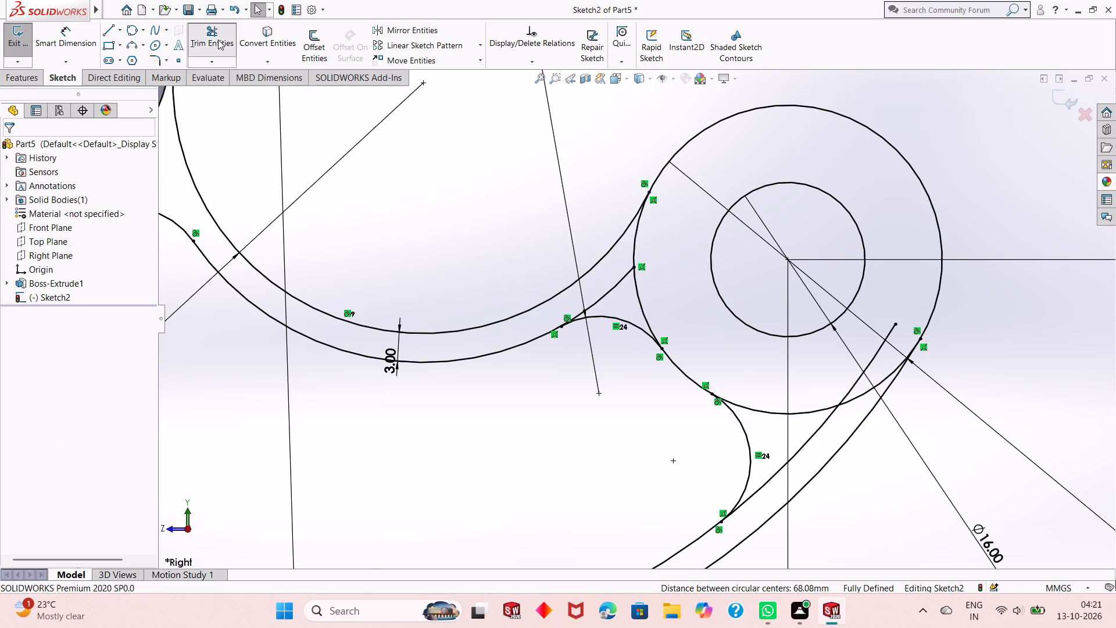
left_click(614, 286)
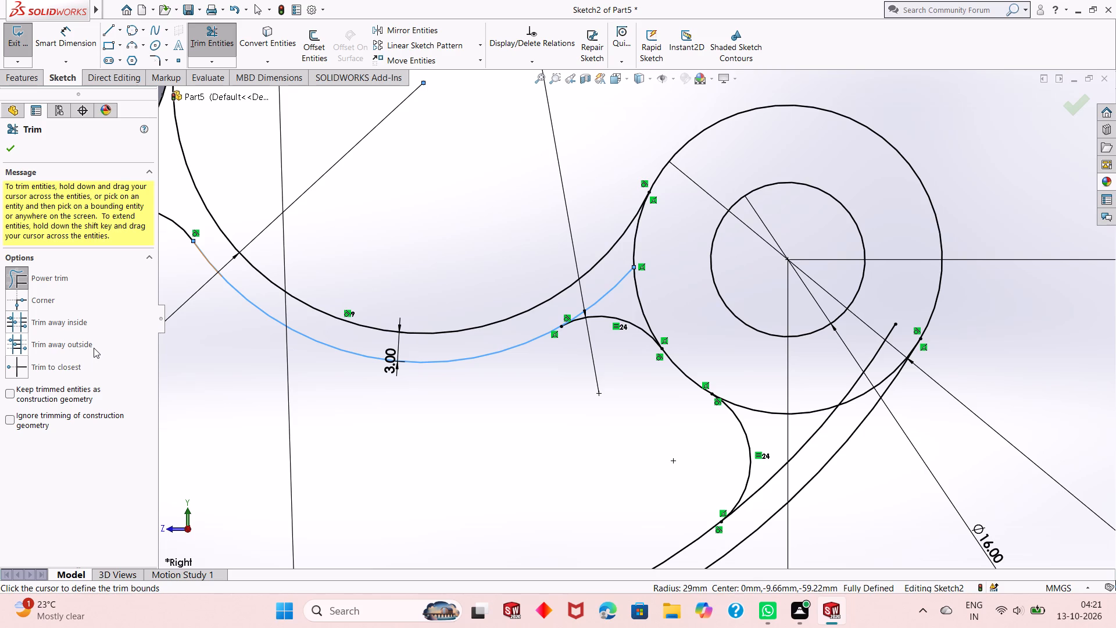
left_click(16, 364)
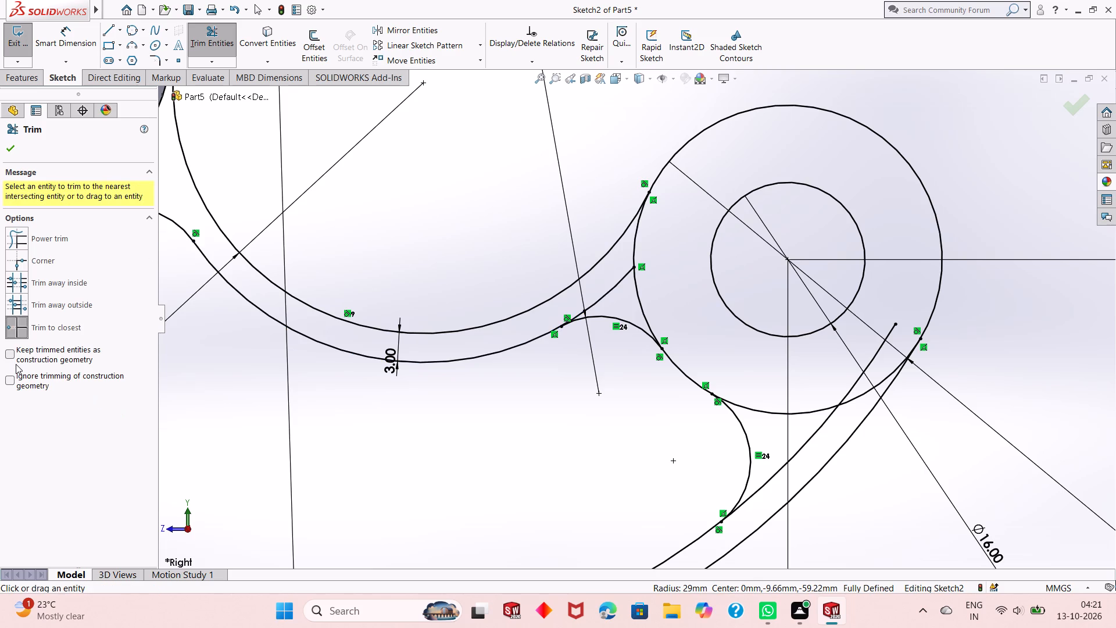
left_click(607, 297)
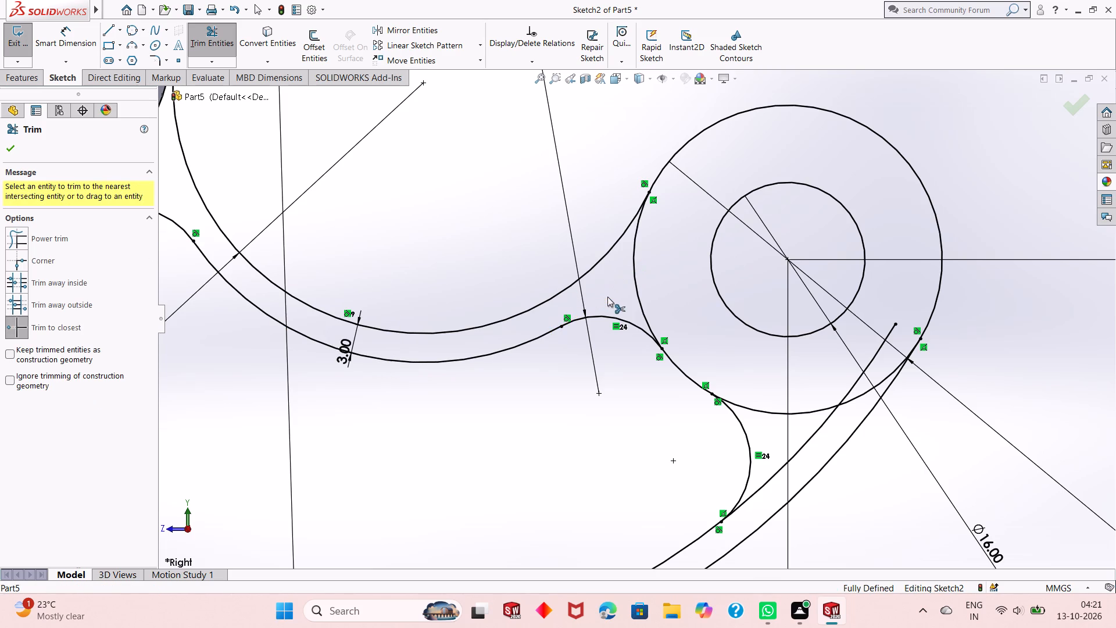
left_click(877, 352)
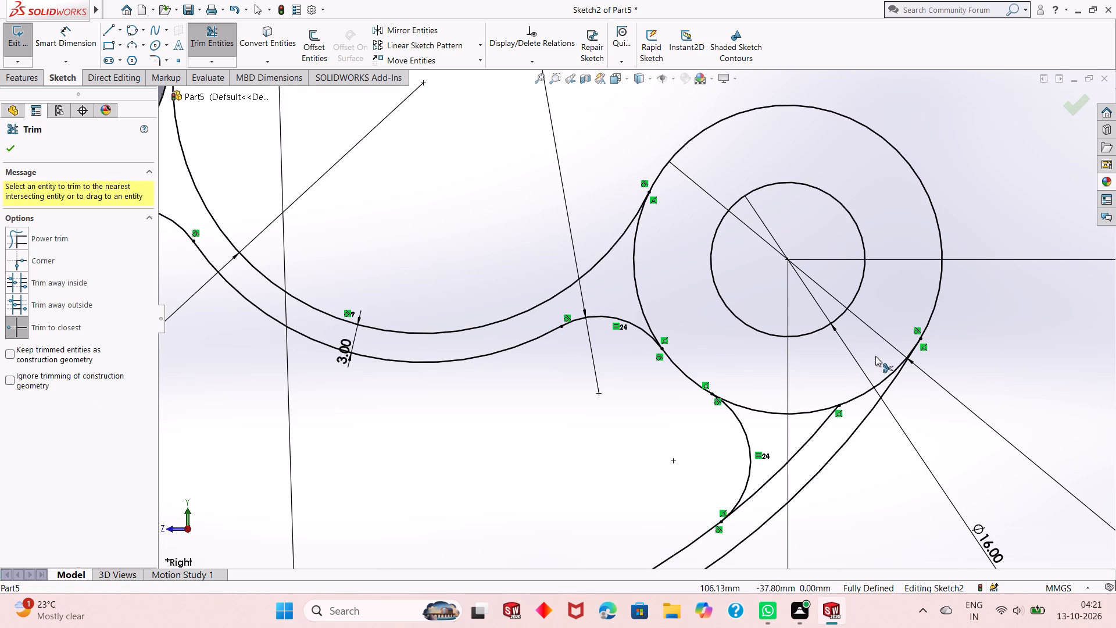
left_click(818, 429)
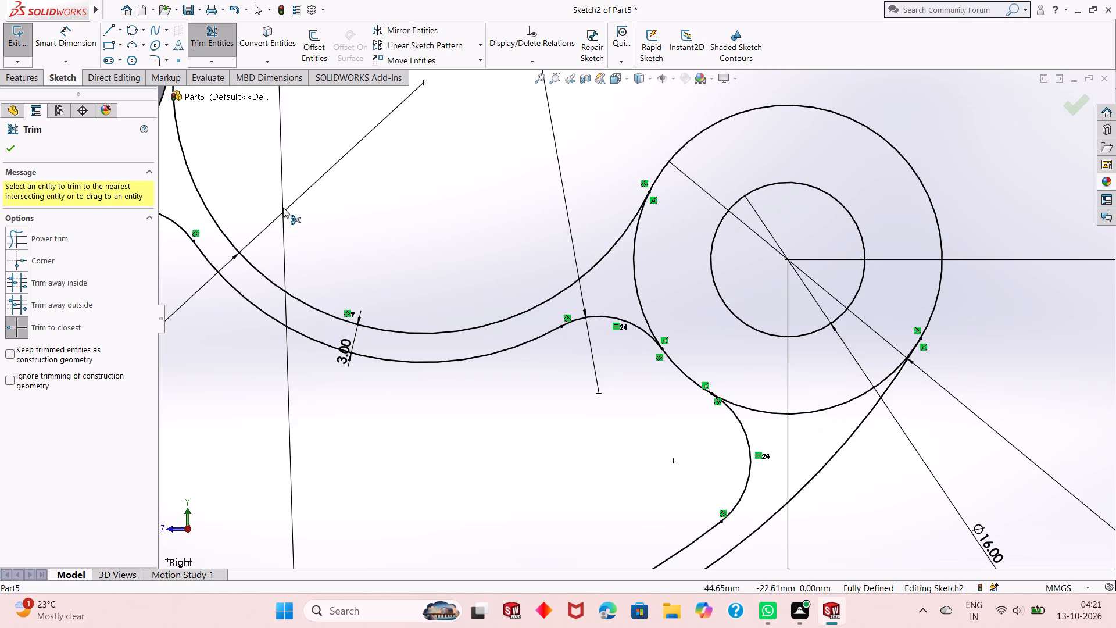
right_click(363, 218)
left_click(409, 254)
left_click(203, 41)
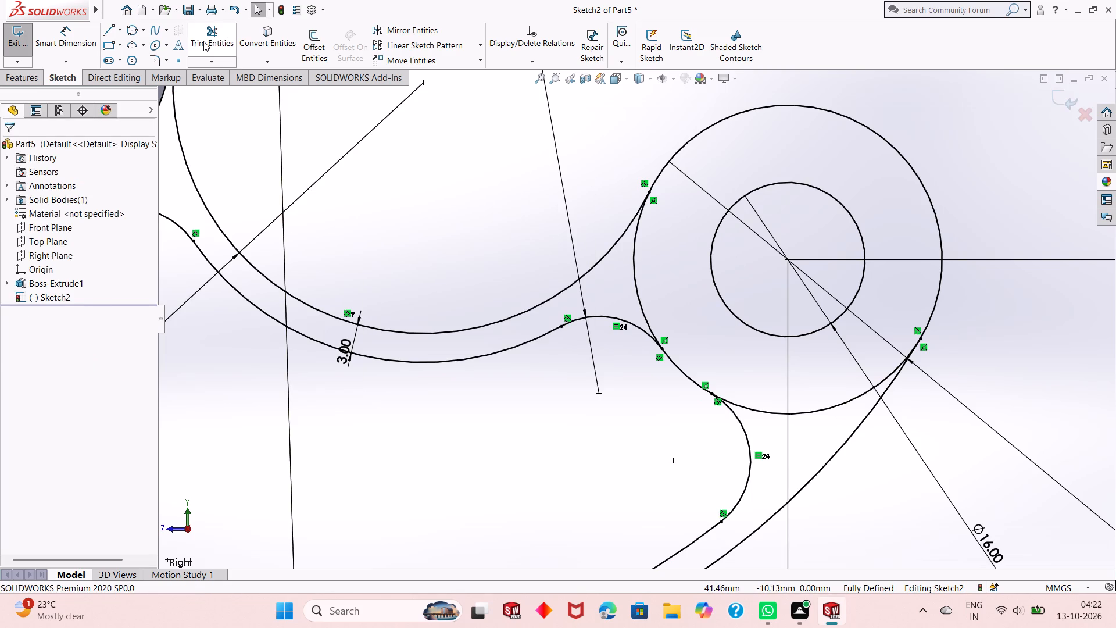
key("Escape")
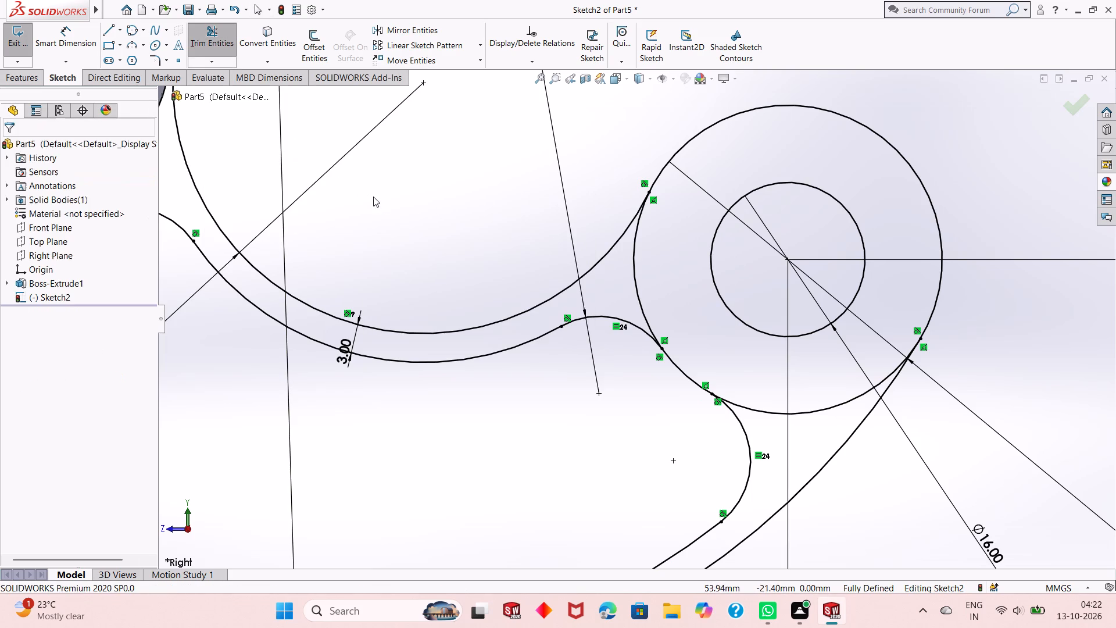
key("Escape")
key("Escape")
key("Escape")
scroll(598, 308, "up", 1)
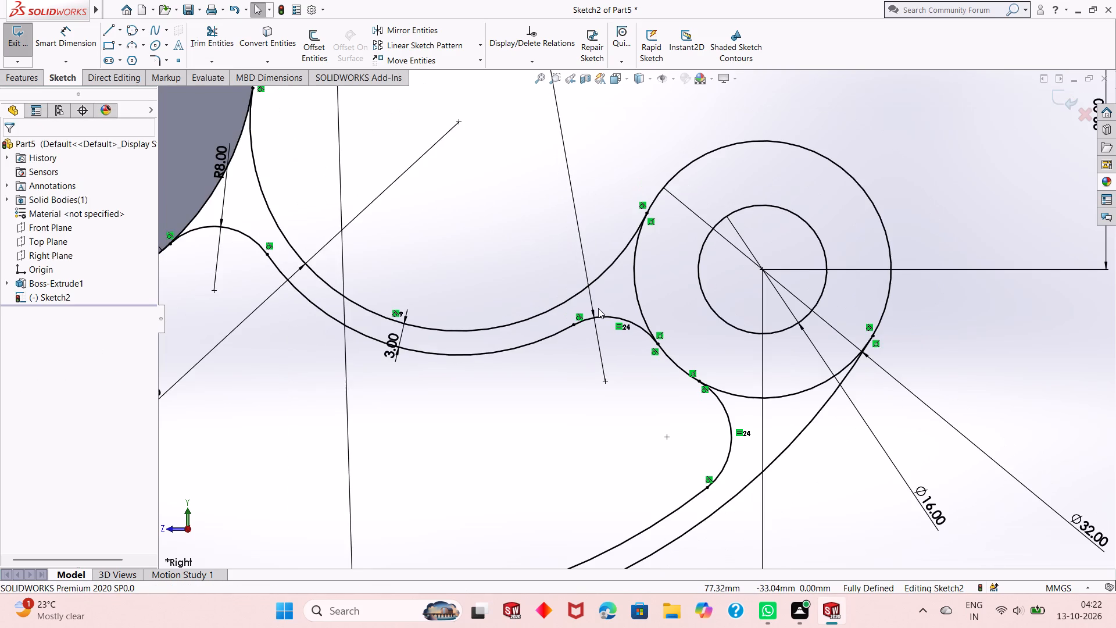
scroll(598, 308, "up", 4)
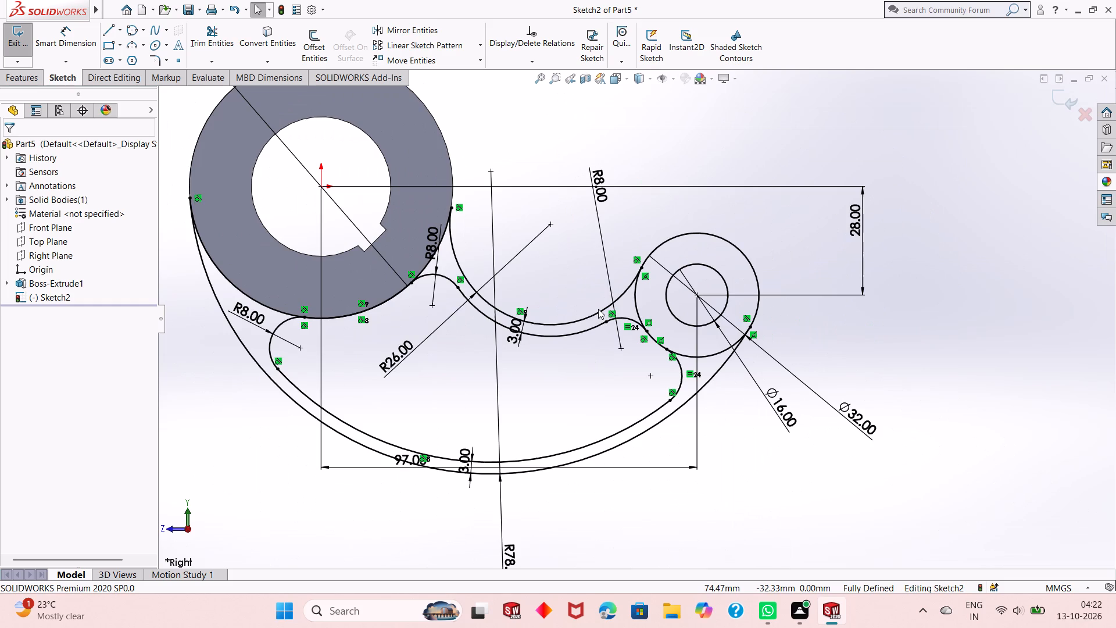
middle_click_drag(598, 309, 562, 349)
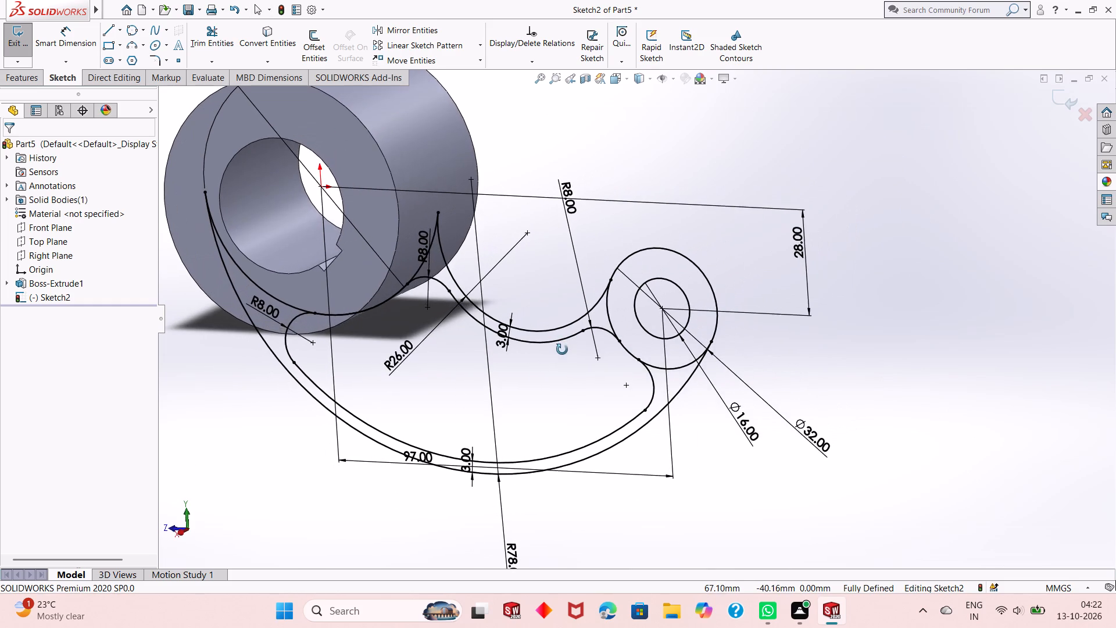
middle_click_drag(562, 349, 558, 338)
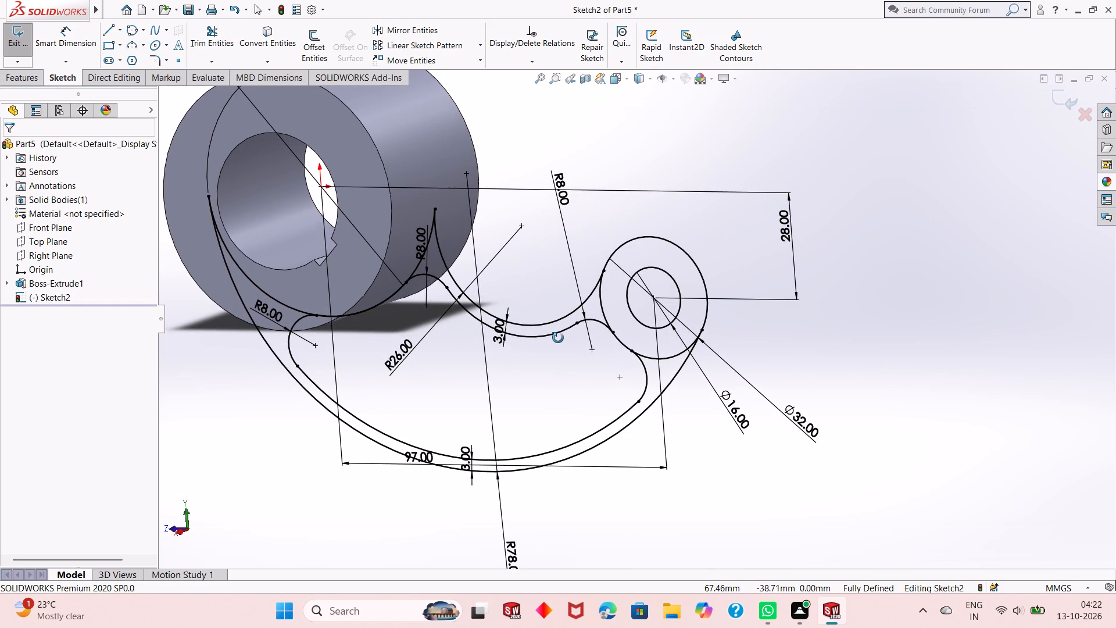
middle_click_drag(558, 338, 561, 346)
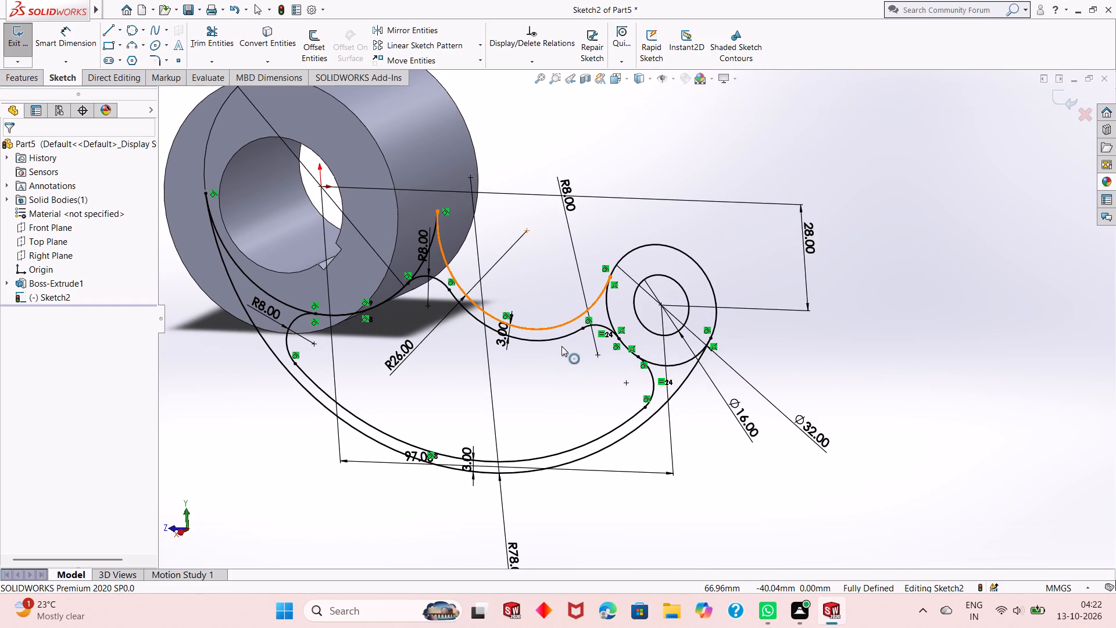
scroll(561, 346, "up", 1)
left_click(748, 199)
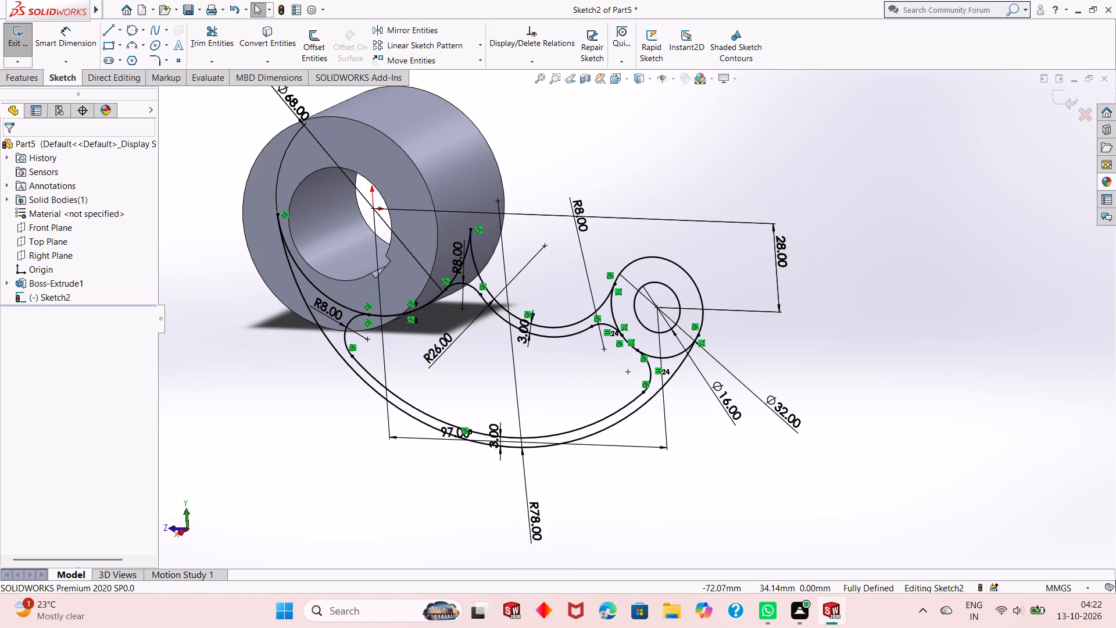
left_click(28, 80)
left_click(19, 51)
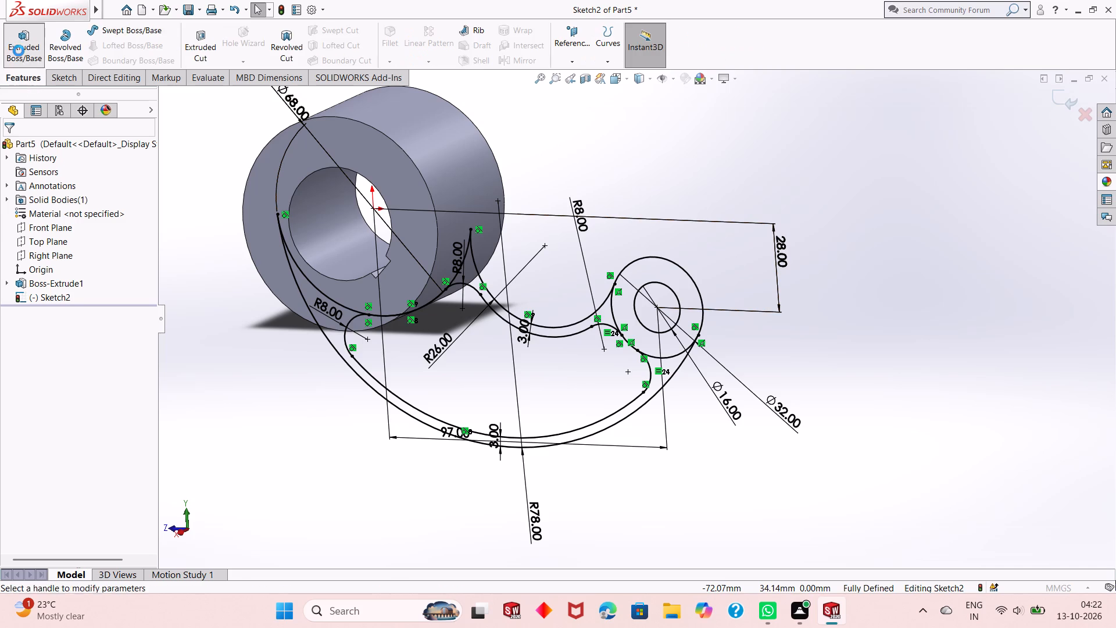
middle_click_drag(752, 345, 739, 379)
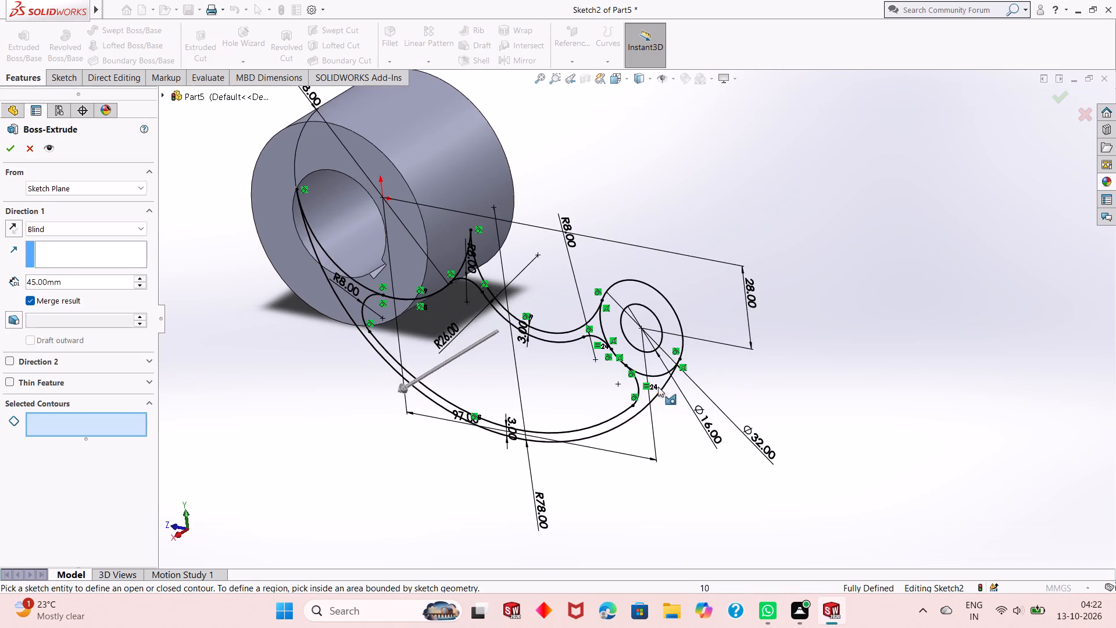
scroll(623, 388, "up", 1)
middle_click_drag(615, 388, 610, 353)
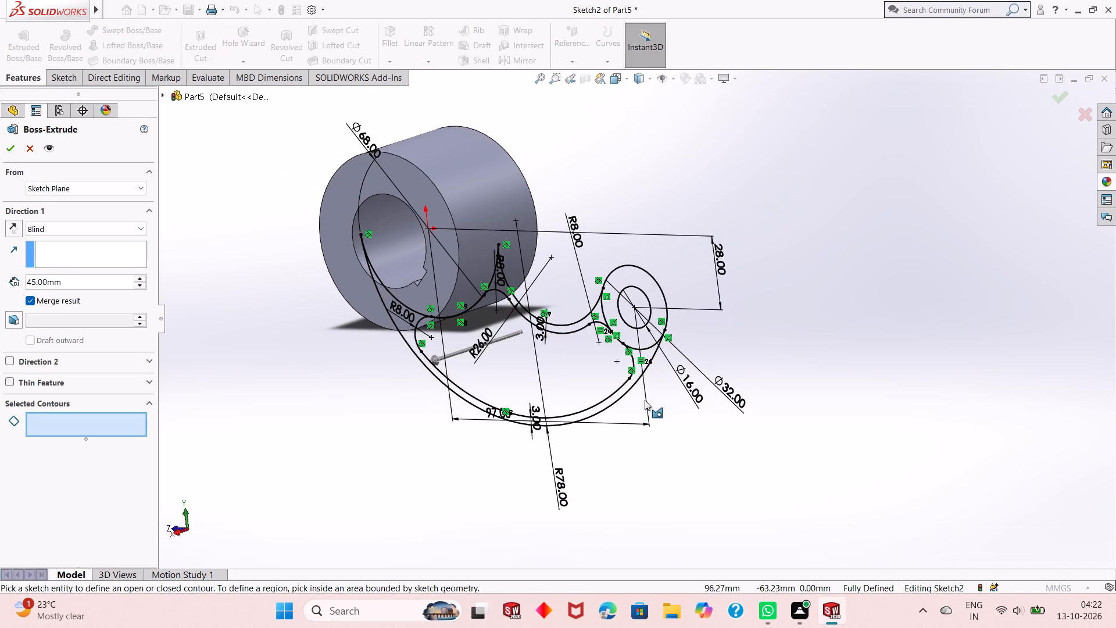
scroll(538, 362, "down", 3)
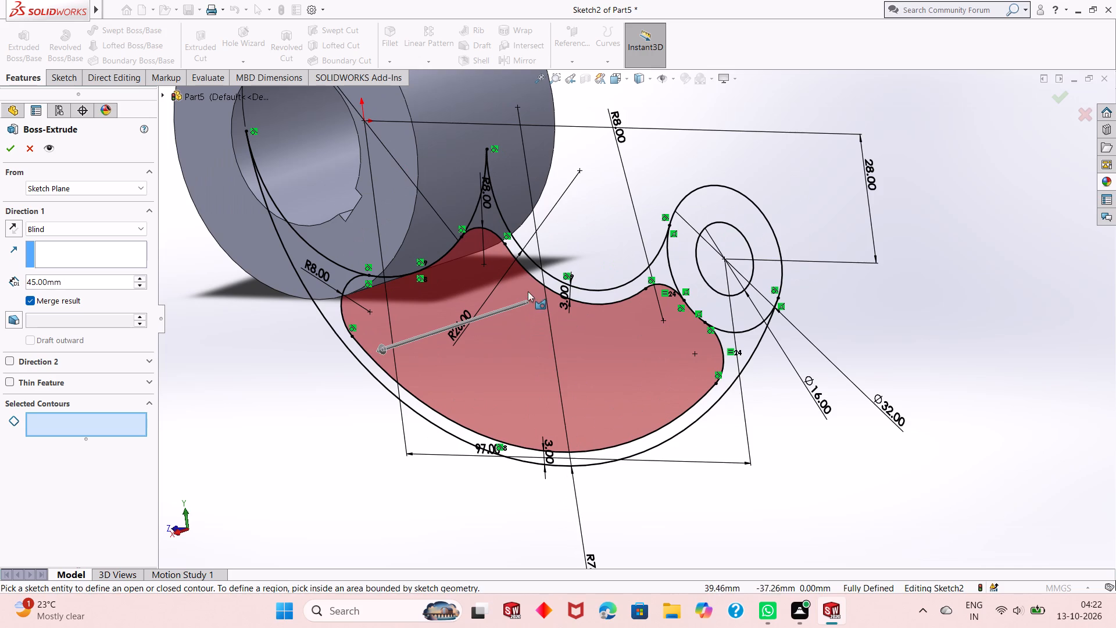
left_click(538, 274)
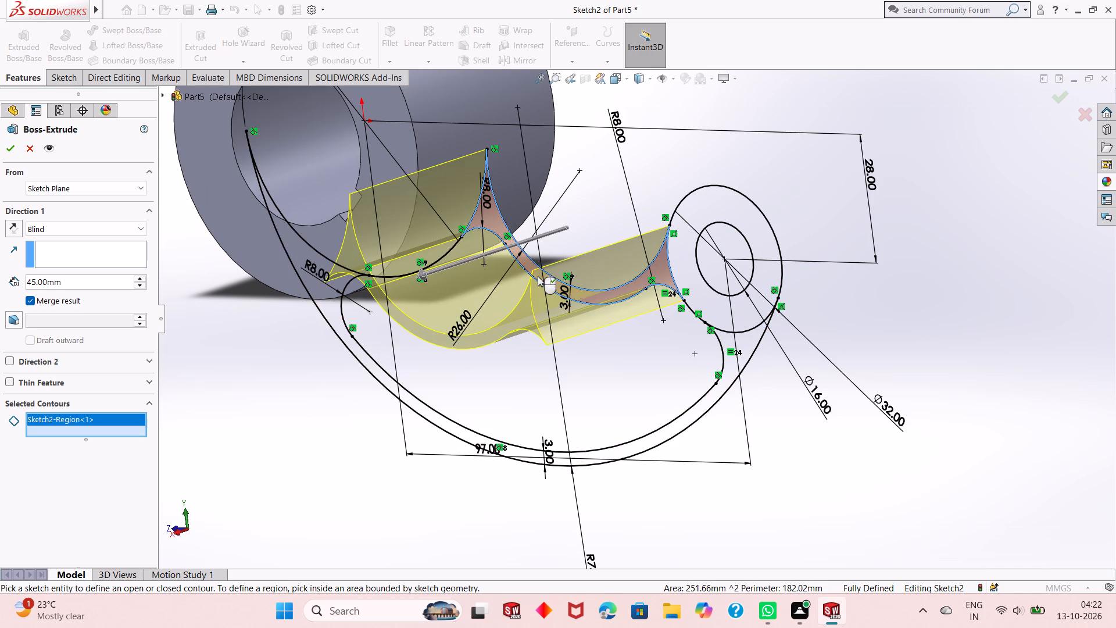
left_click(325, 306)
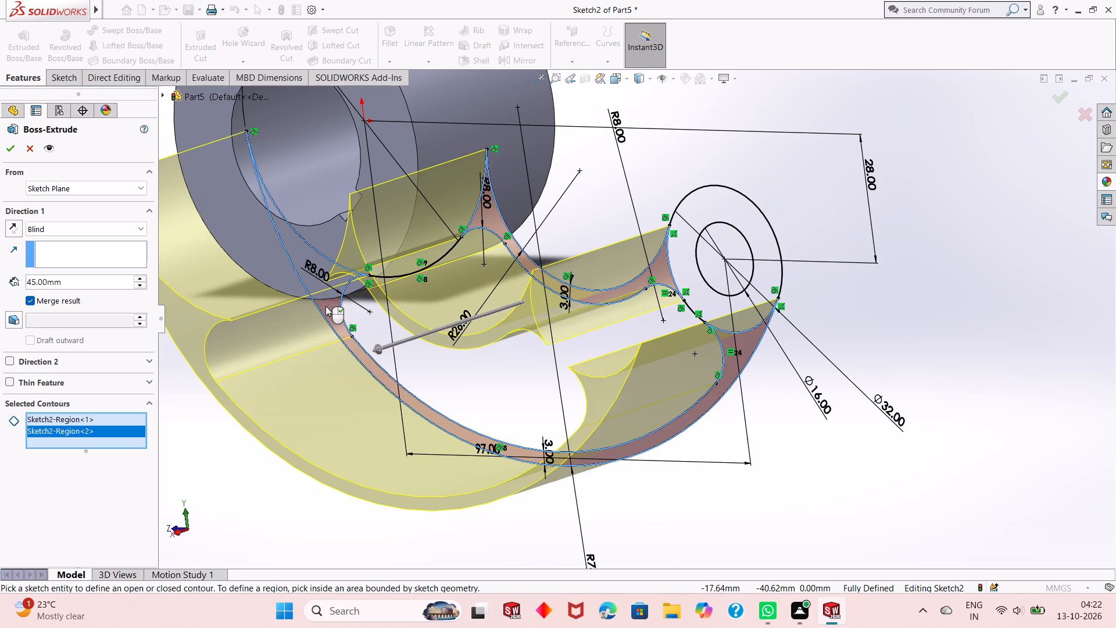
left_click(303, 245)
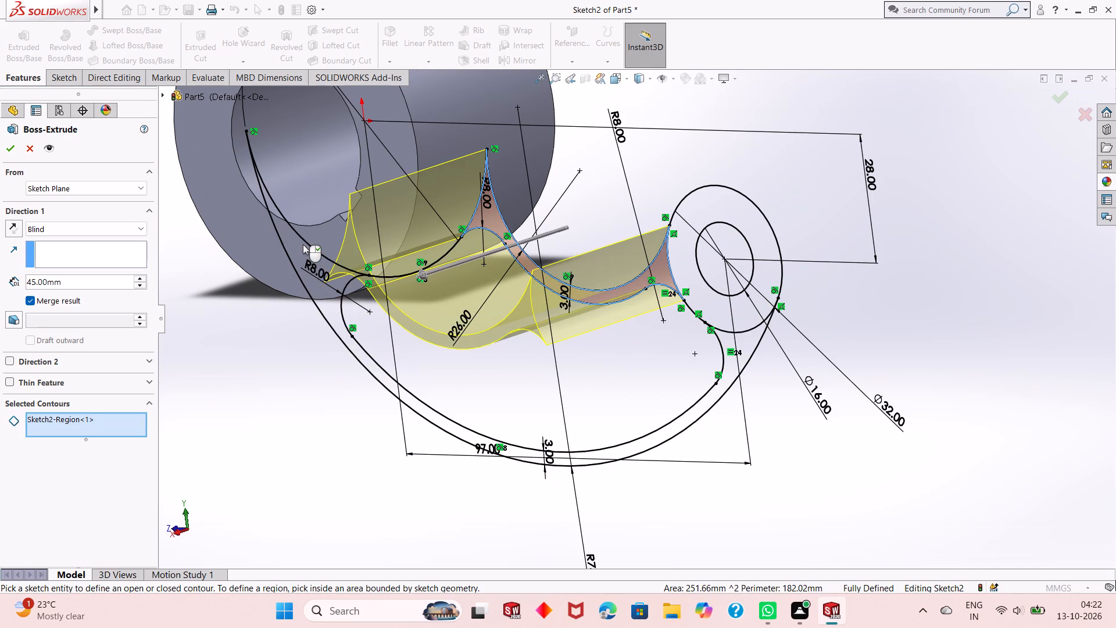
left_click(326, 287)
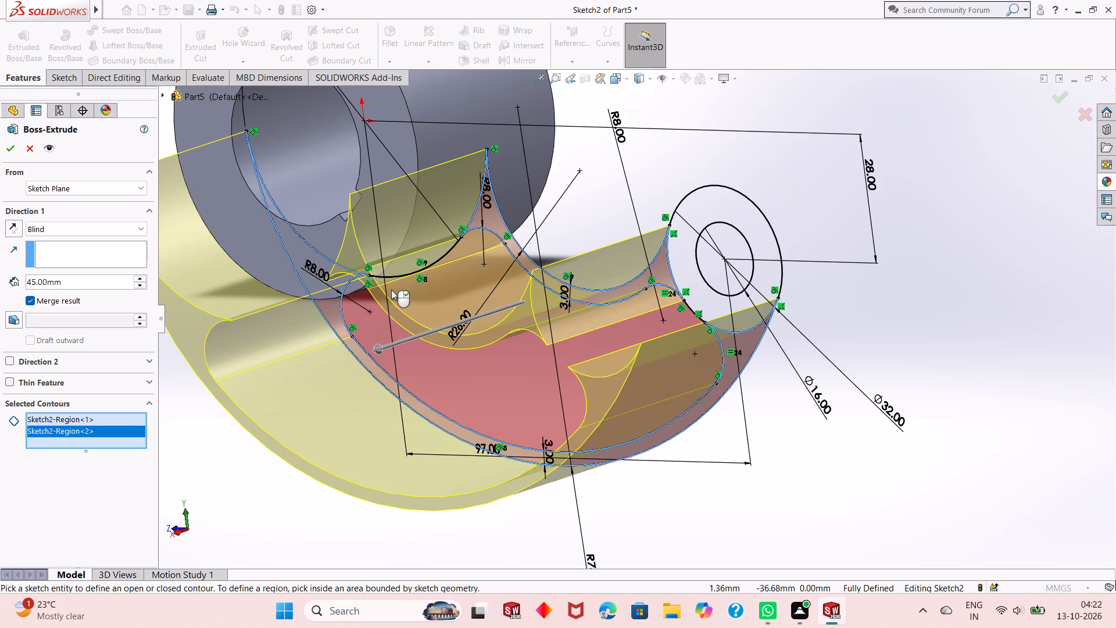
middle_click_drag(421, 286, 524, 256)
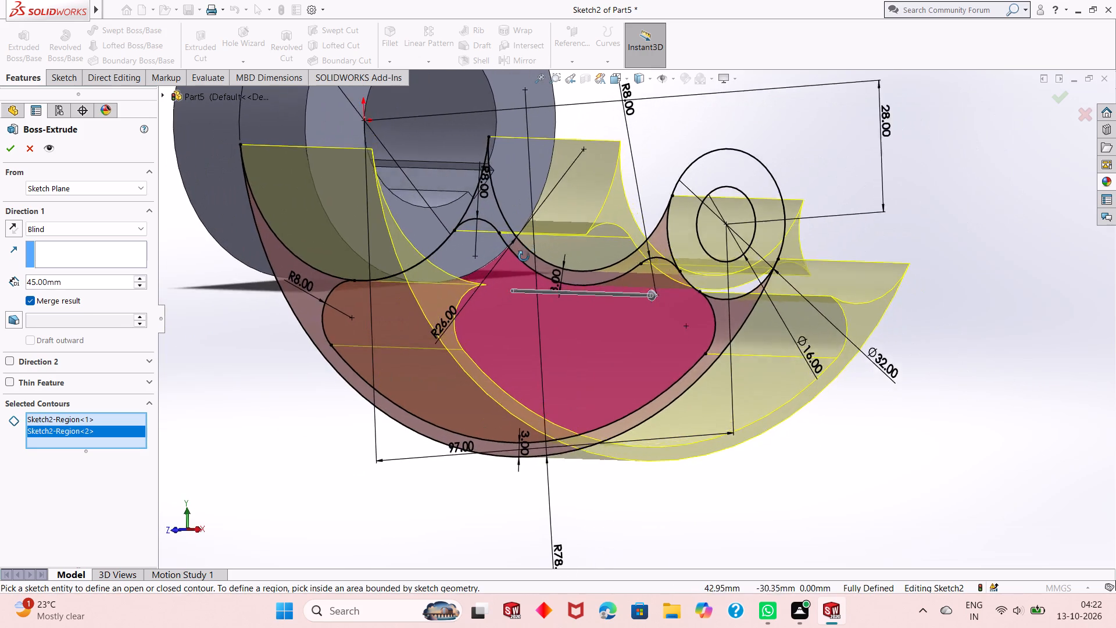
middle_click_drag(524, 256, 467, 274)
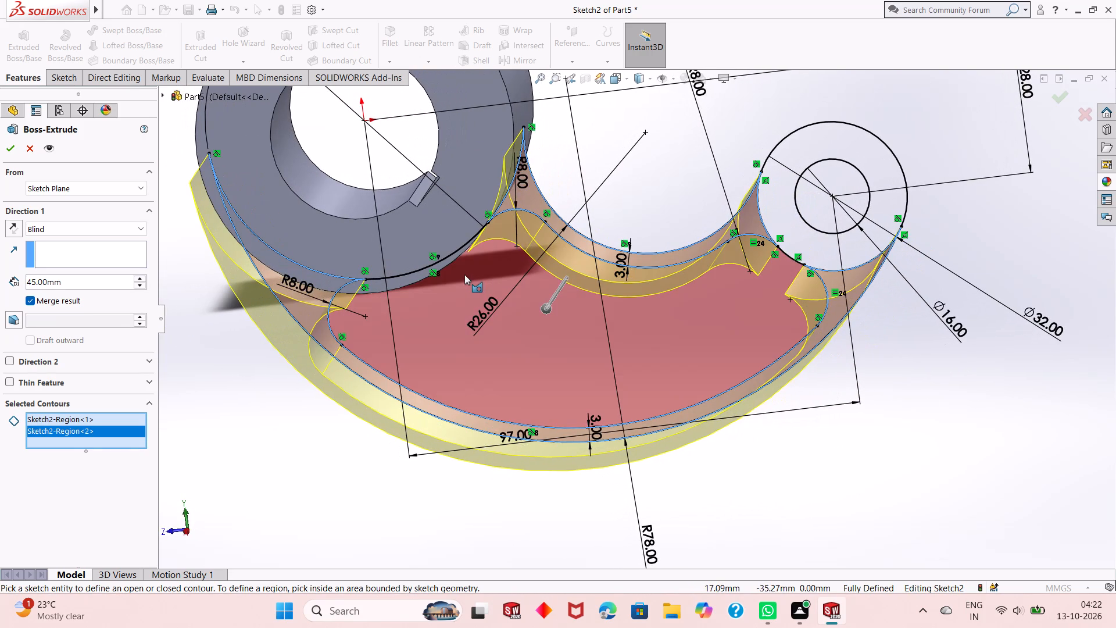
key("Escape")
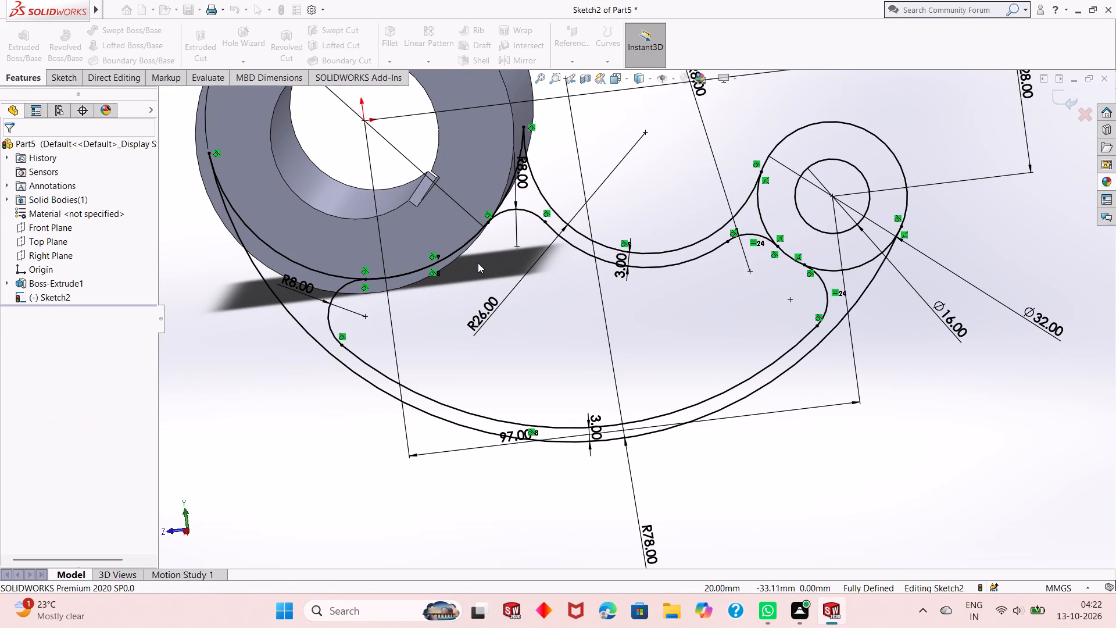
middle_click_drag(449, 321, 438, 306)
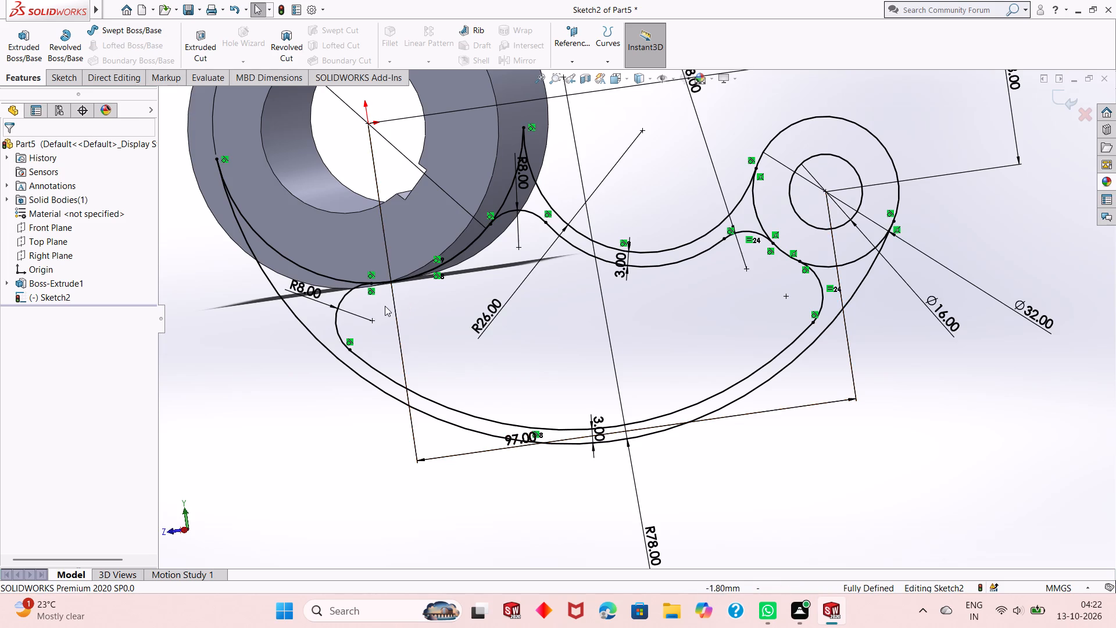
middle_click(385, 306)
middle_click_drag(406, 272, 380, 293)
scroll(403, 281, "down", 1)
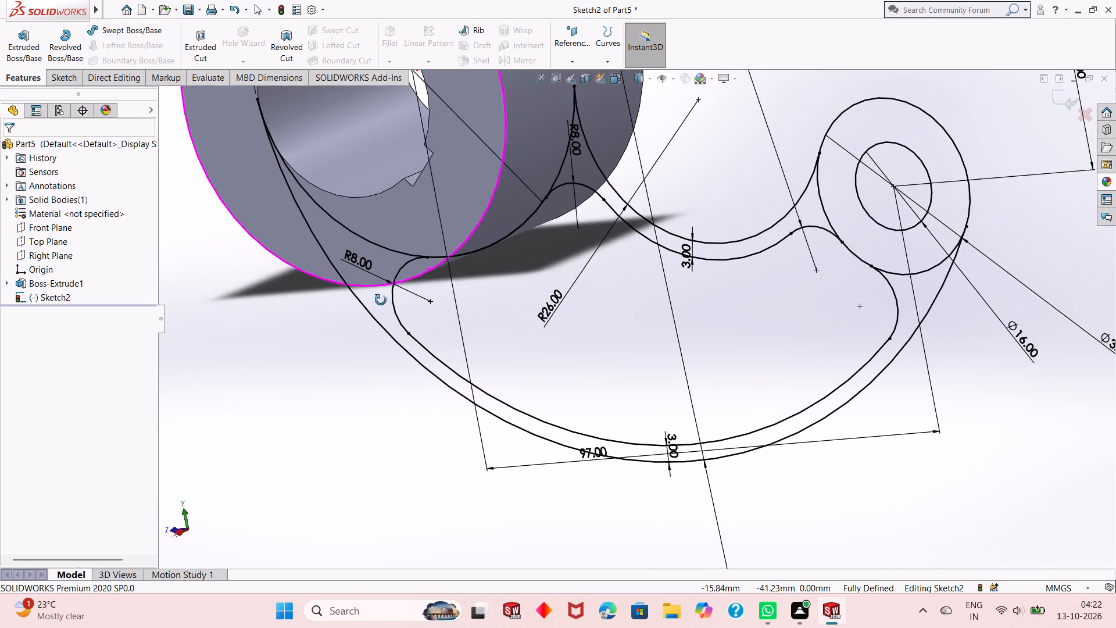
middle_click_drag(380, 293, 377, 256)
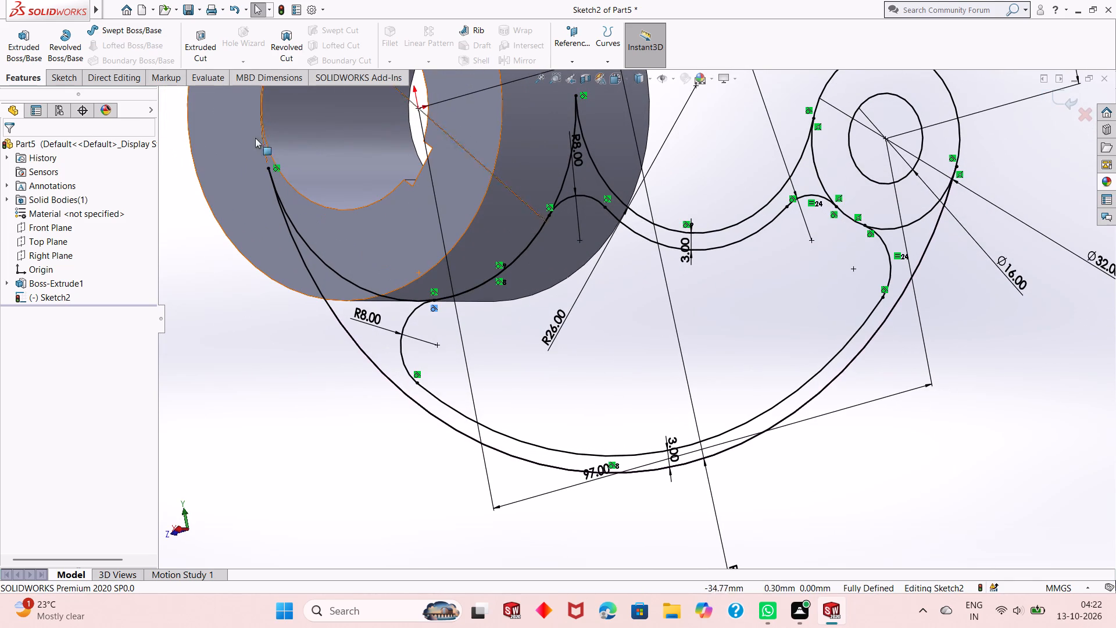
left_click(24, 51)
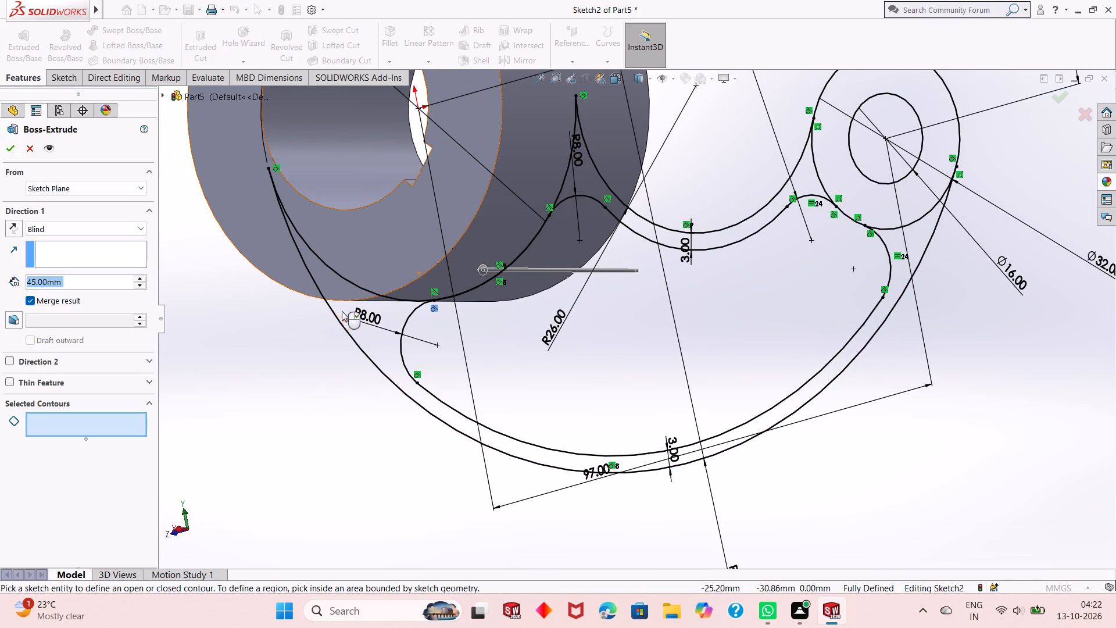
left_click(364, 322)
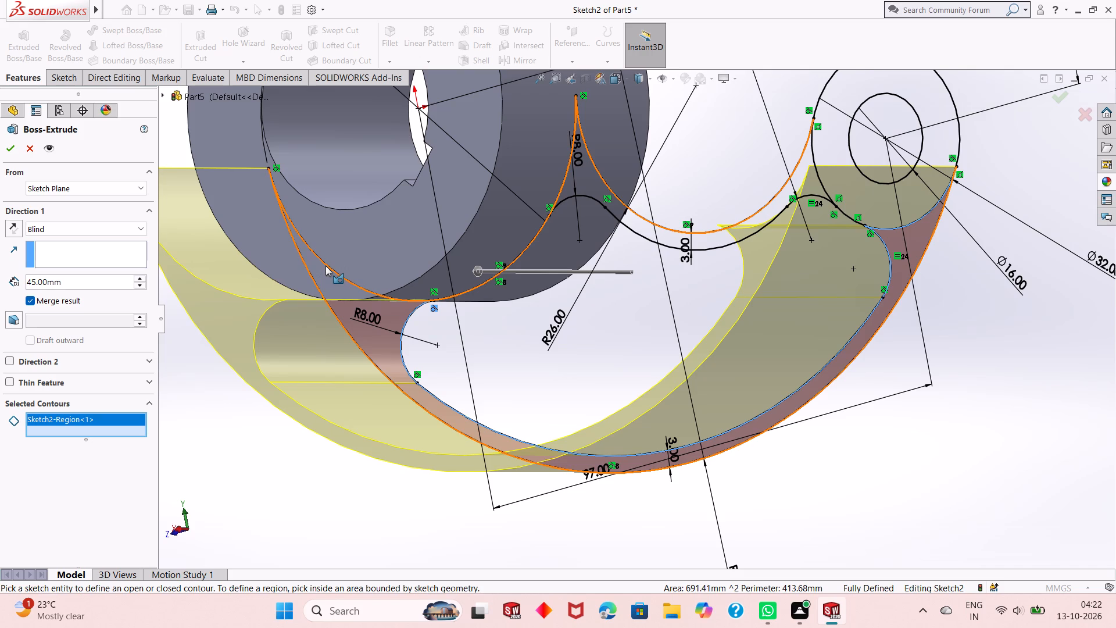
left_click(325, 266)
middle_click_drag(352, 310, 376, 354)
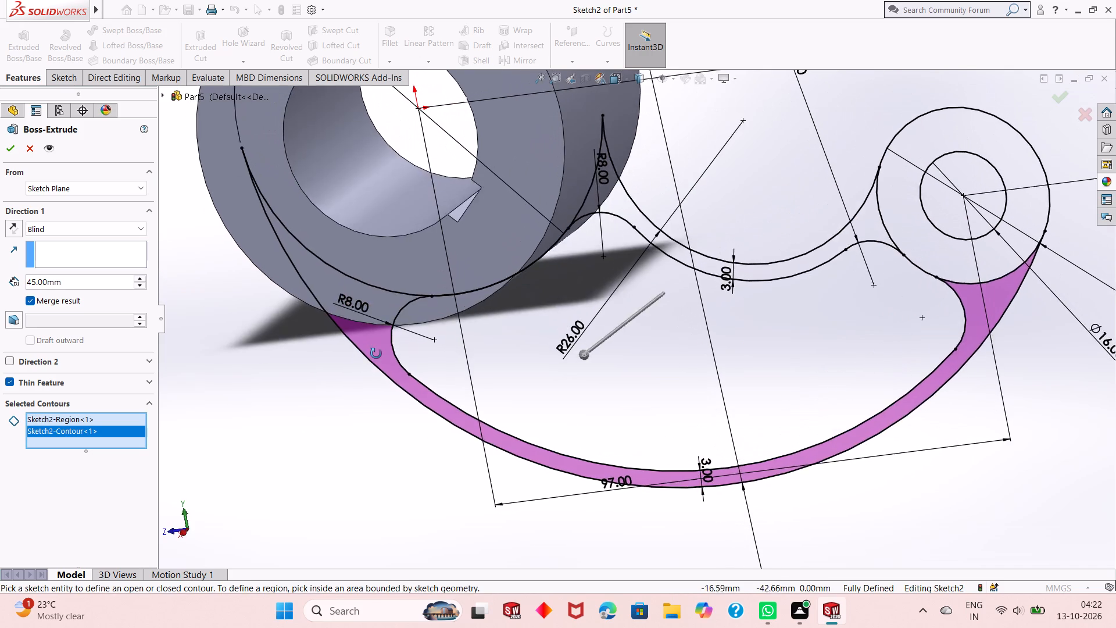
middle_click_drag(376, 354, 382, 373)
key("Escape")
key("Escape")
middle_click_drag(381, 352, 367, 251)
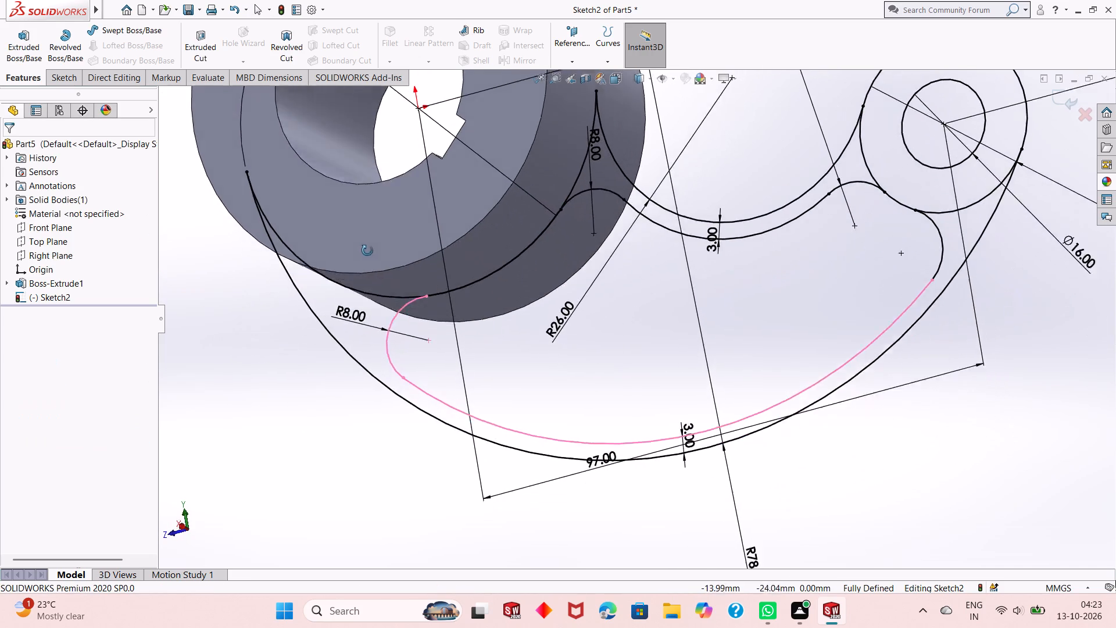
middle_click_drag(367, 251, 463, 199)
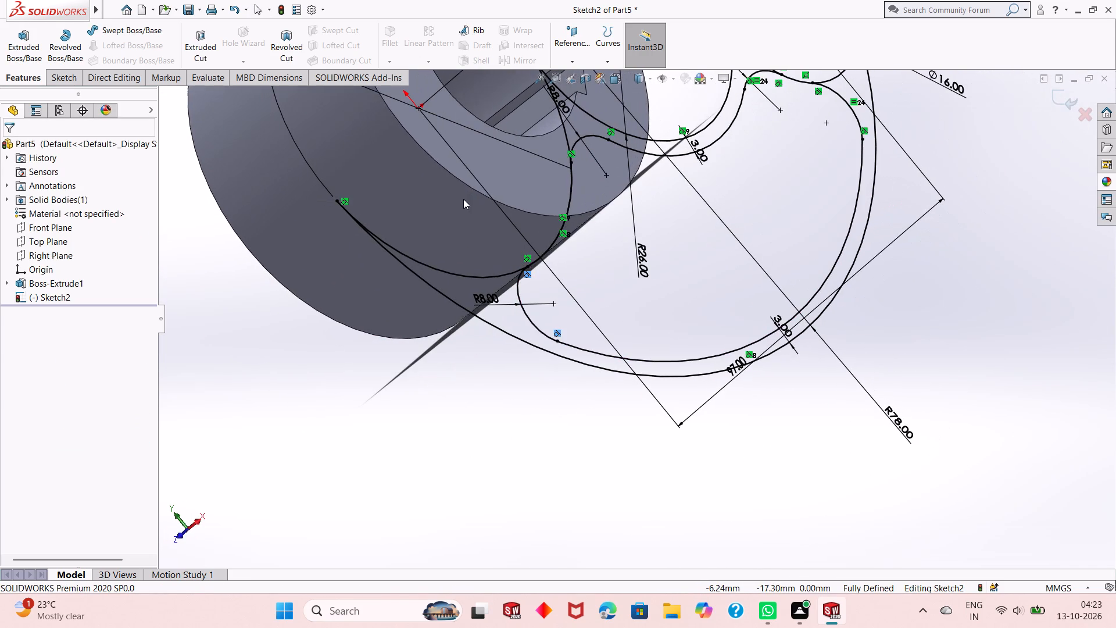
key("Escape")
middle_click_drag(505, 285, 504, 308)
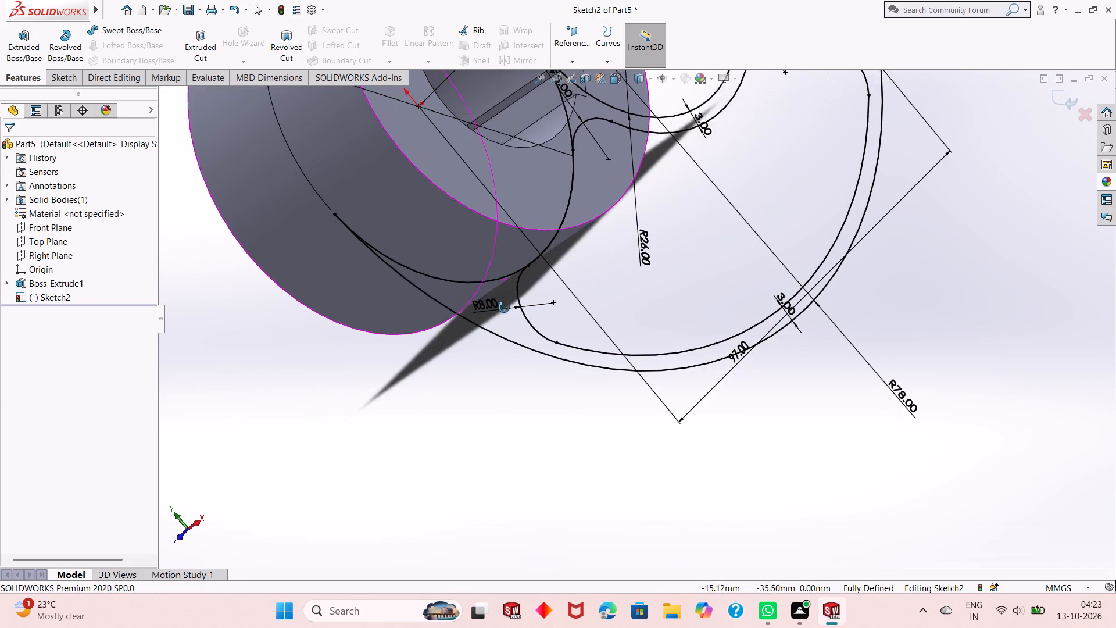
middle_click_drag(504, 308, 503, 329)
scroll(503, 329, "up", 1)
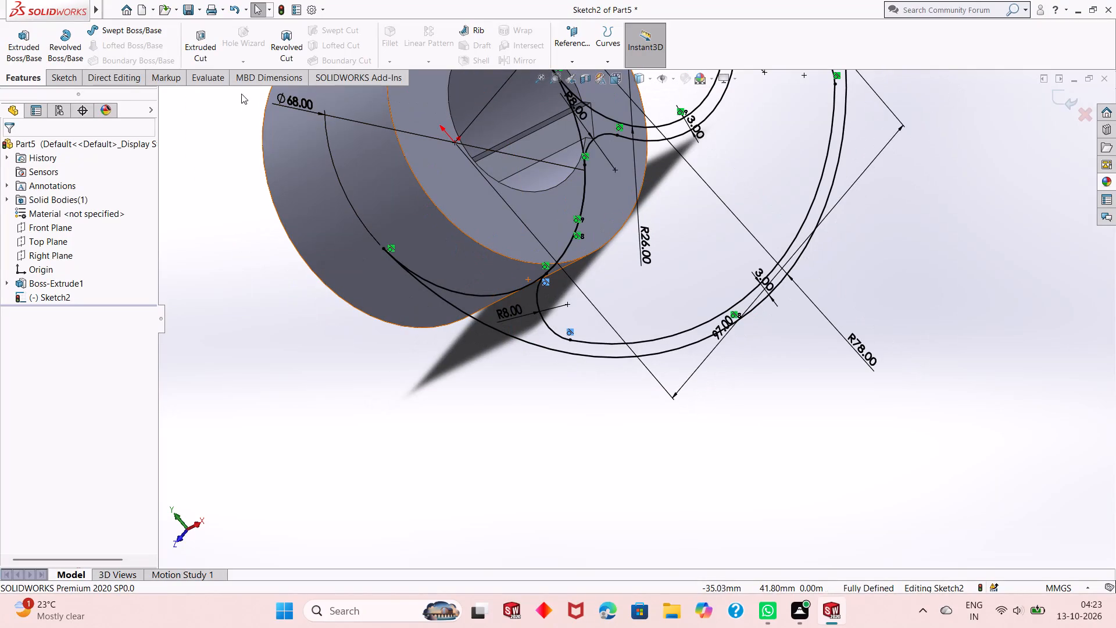
Extrude the lower and upper arc rim regions between hub and boss 15 mm using the Mid Plane end condition.
left_click(22, 41)
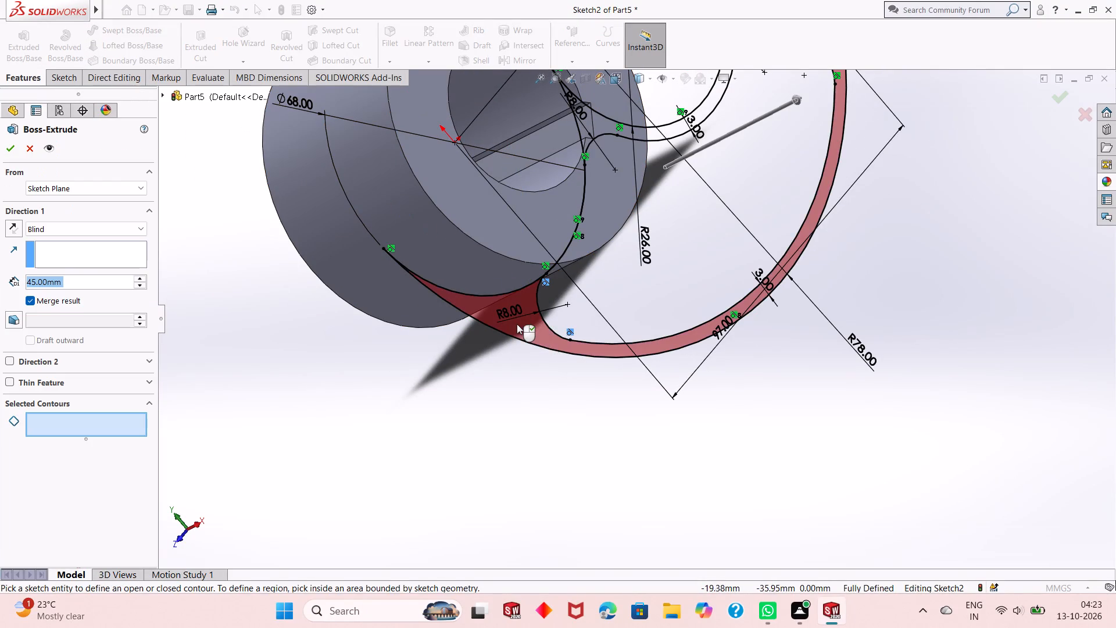
left_click(517, 324)
scroll(517, 324, "up", 3)
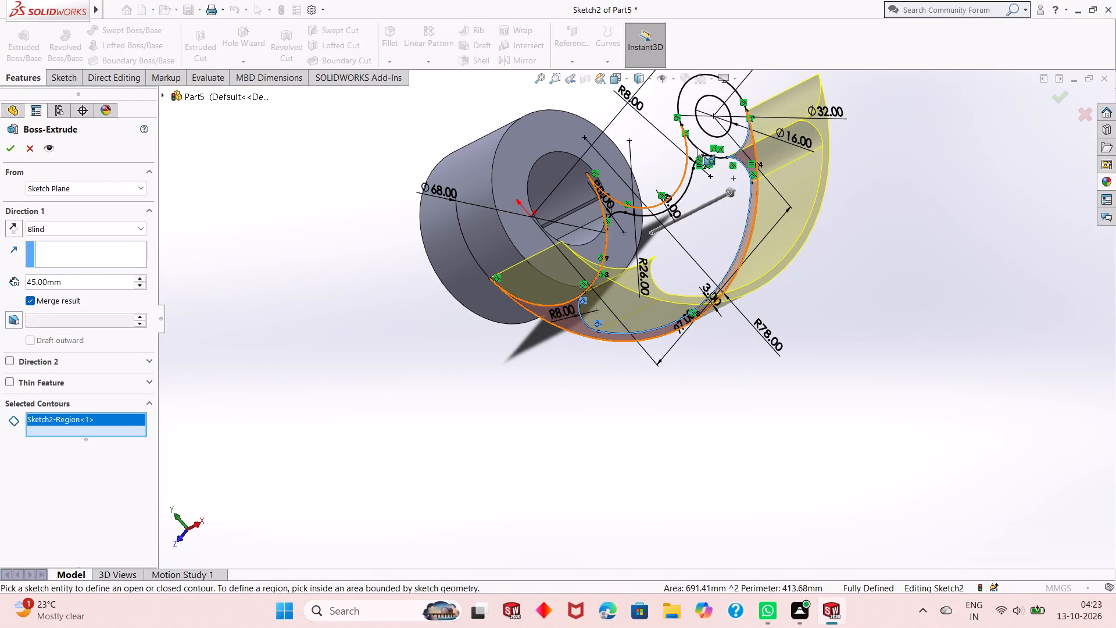
scroll(696, 143, "down", 7)
left_click(660, 245)
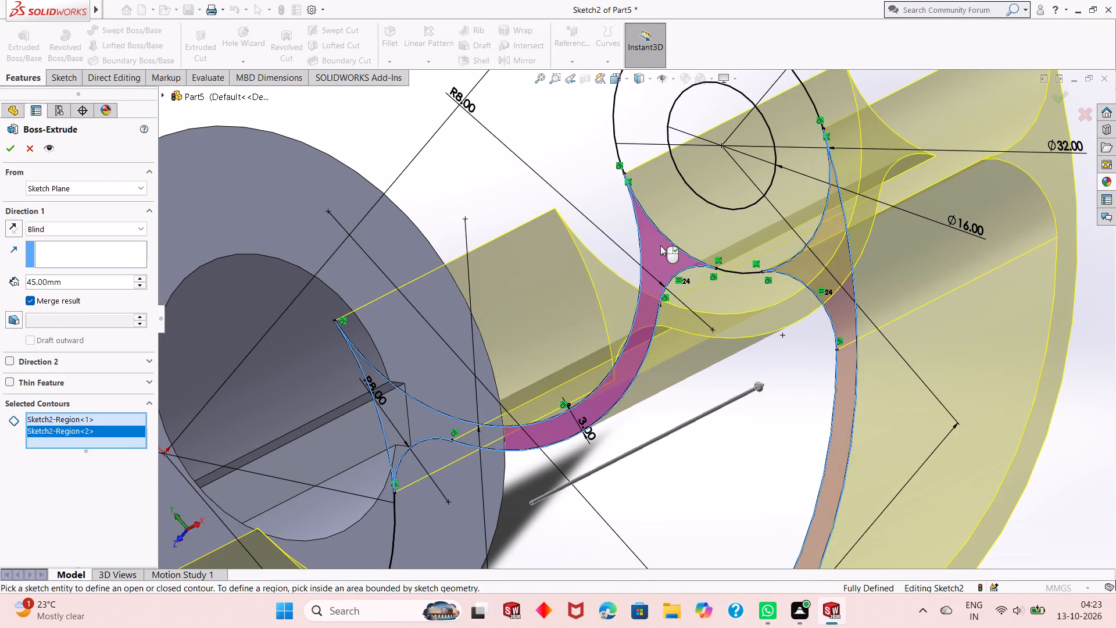
scroll(592, 325, "up", 6)
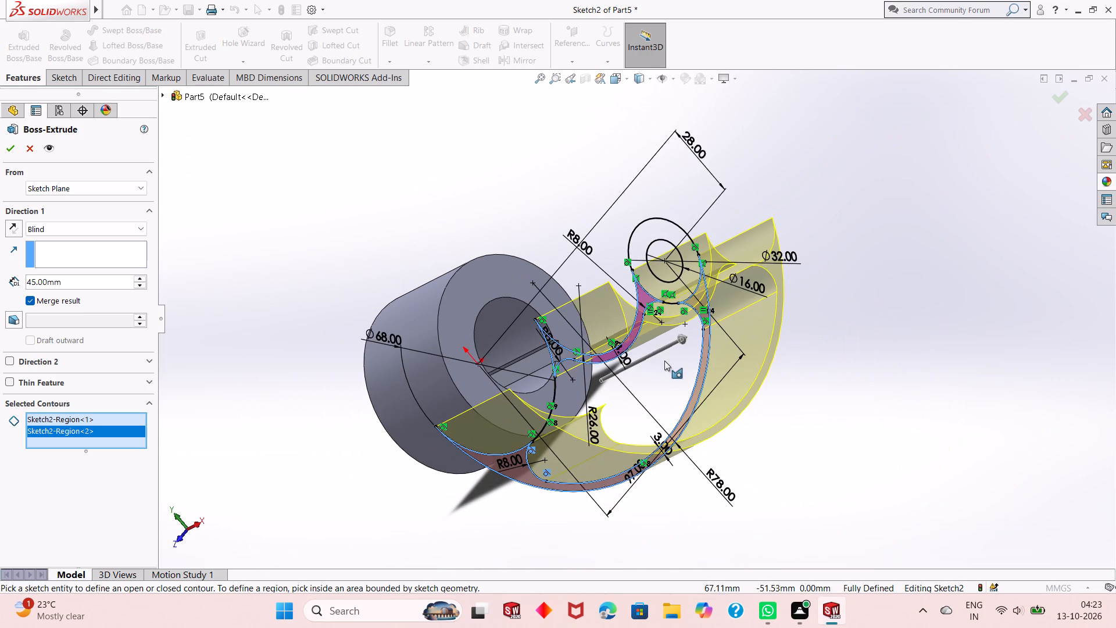
middle_click_drag(664, 361, 567, 448)
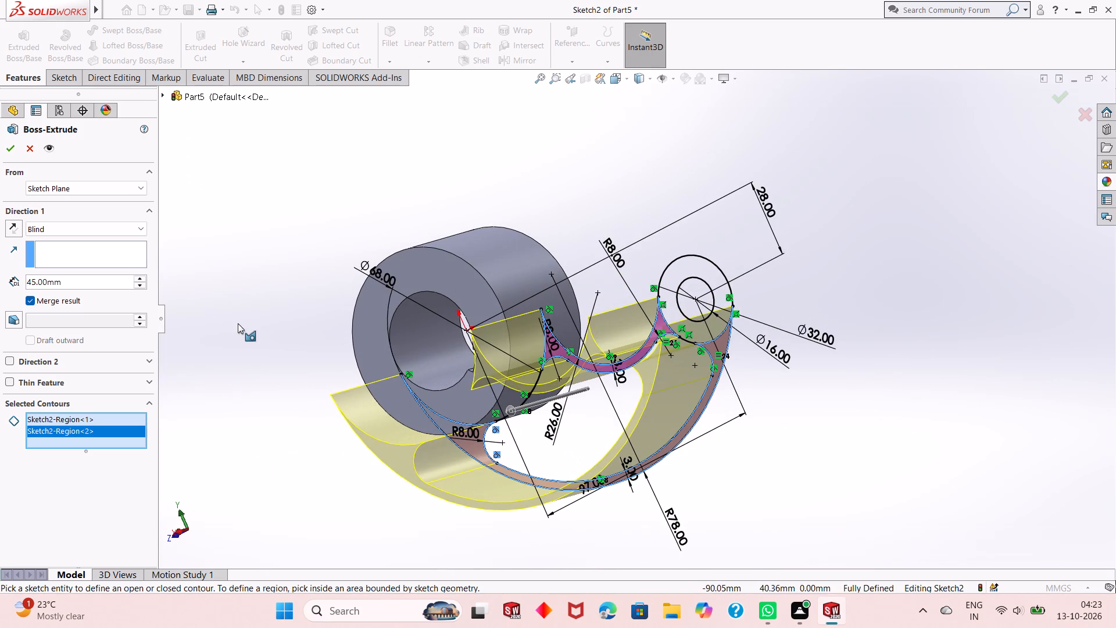
left_click(77, 232)
left_click(70, 297)
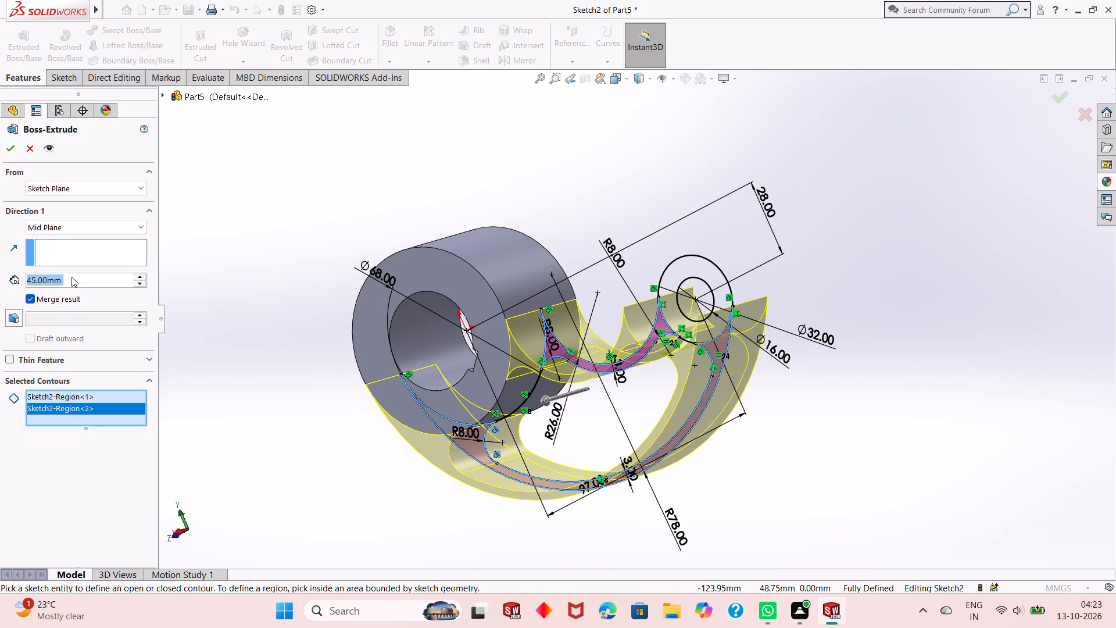
double_click(71, 276)
type("15")
key("Return")
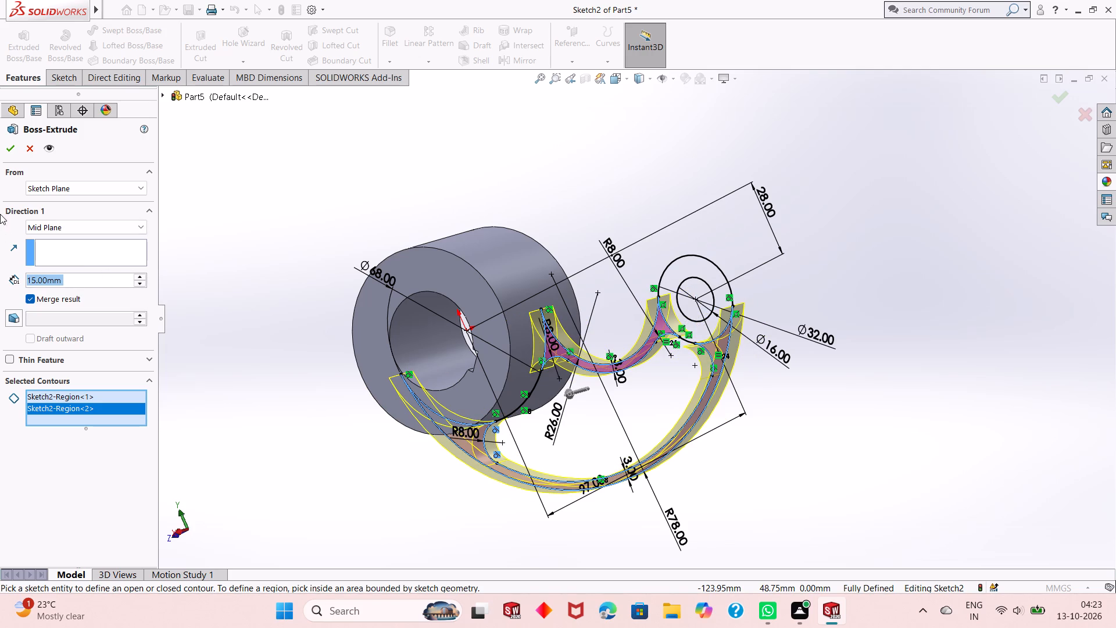
left_click(5, 144)
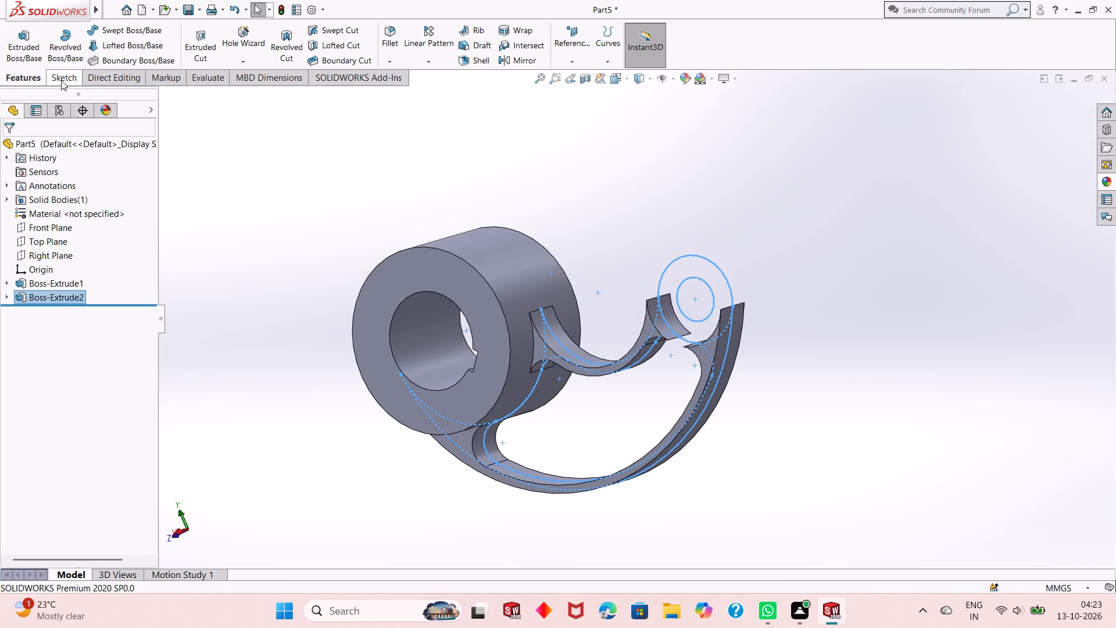
Reuse Sketch2 to extrude the ring between the boss's 32 mm and 16 mm circles 45 mm with the Mid Plane end condition.
left_click(28, 49)
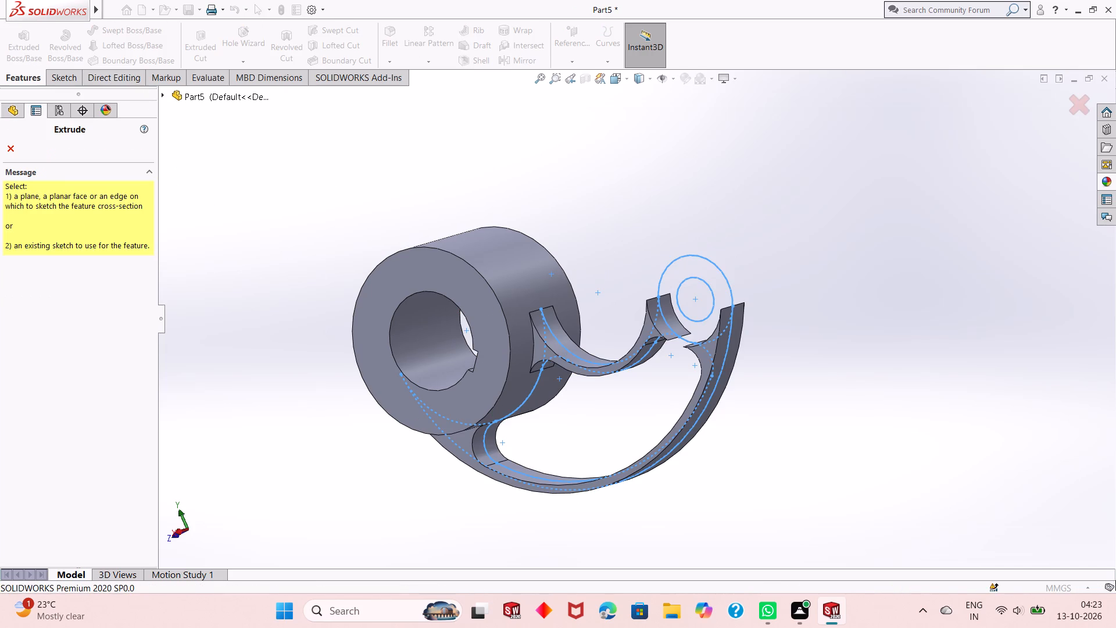
left_click(162, 97)
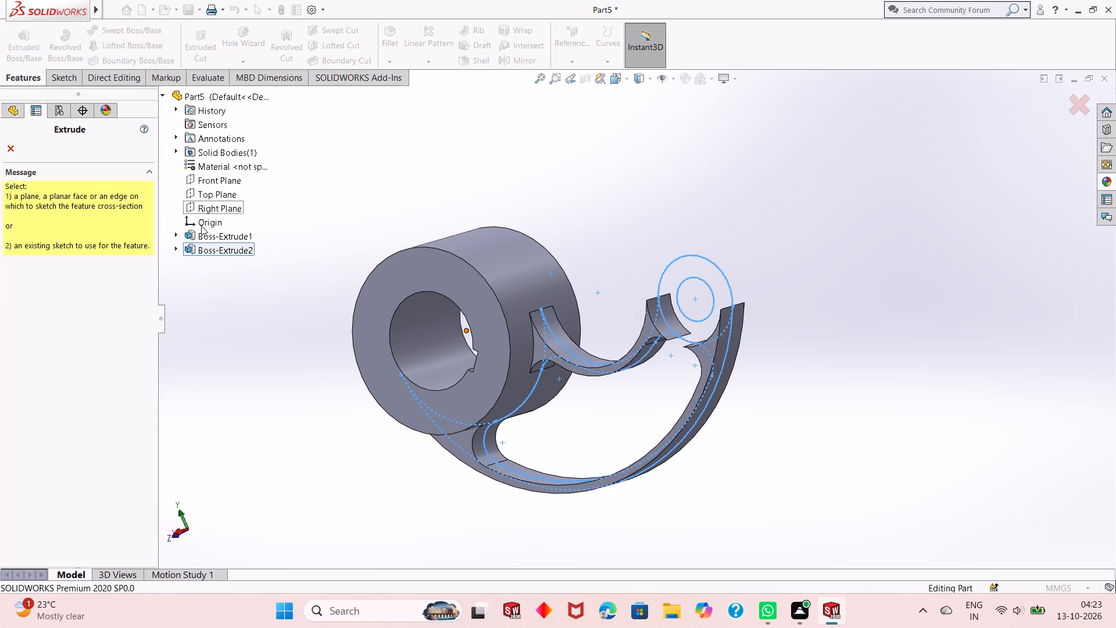
left_click(177, 246)
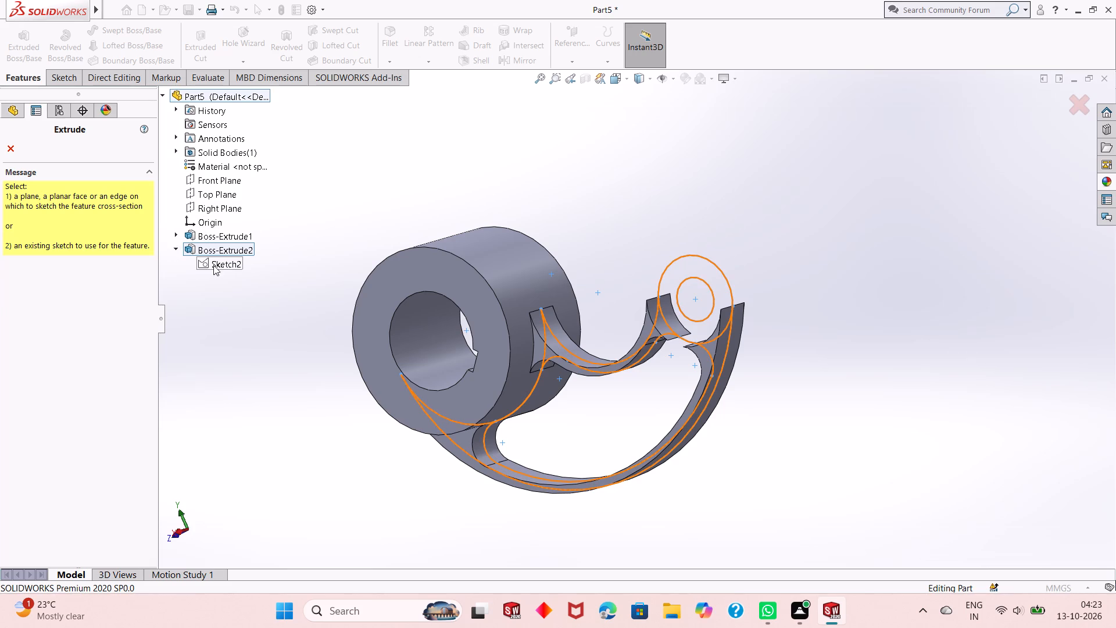
left_click(213, 265)
middle_click_drag(596, 305, 608, 359)
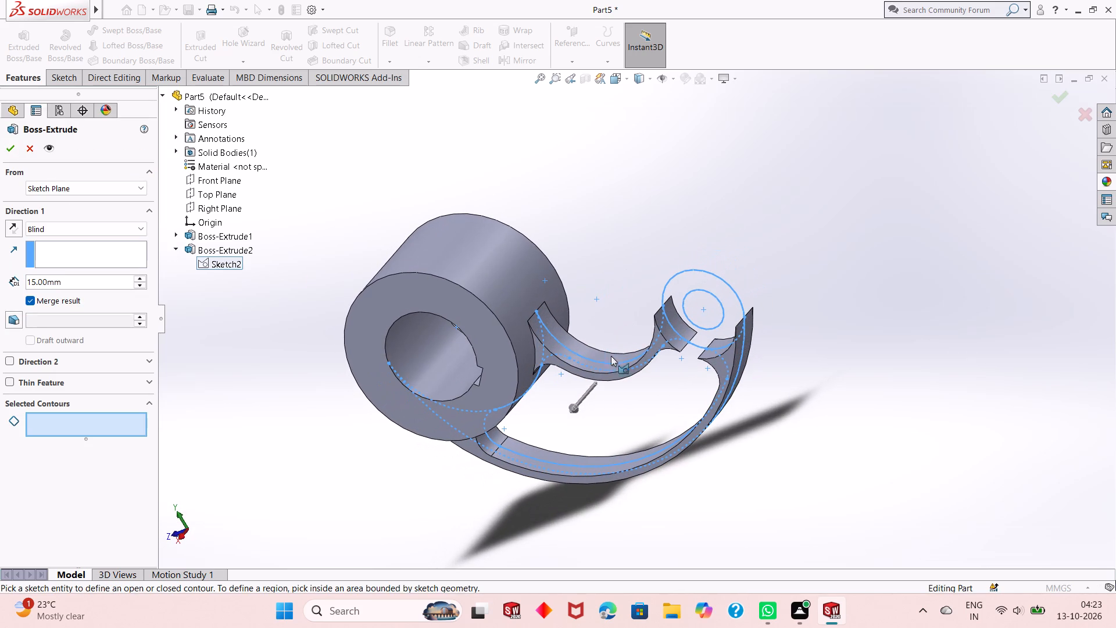
left_click(681, 287)
middle_click_drag(717, 259, 717, 292)
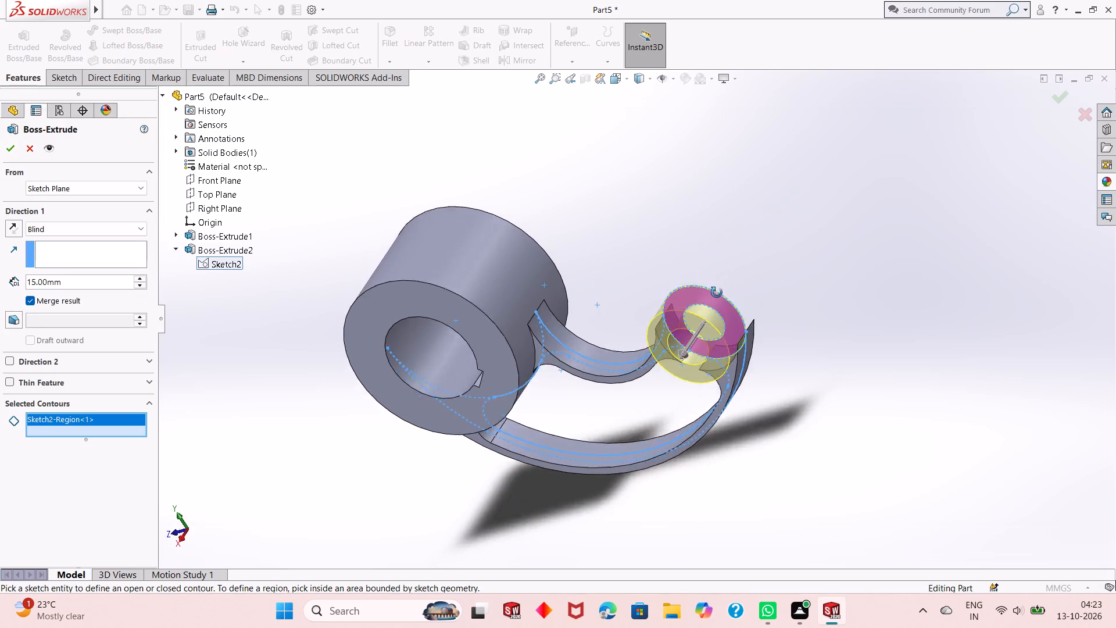
middle_click_drag(717, 292, 735, 425)
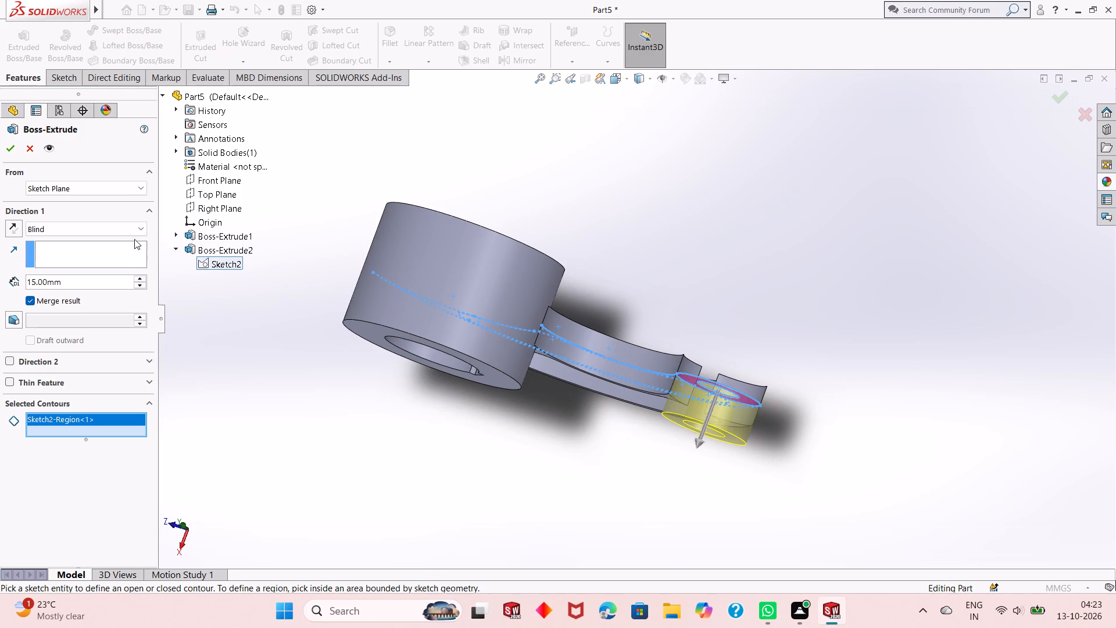
left_click(120, 231)
left_click(116, 297)
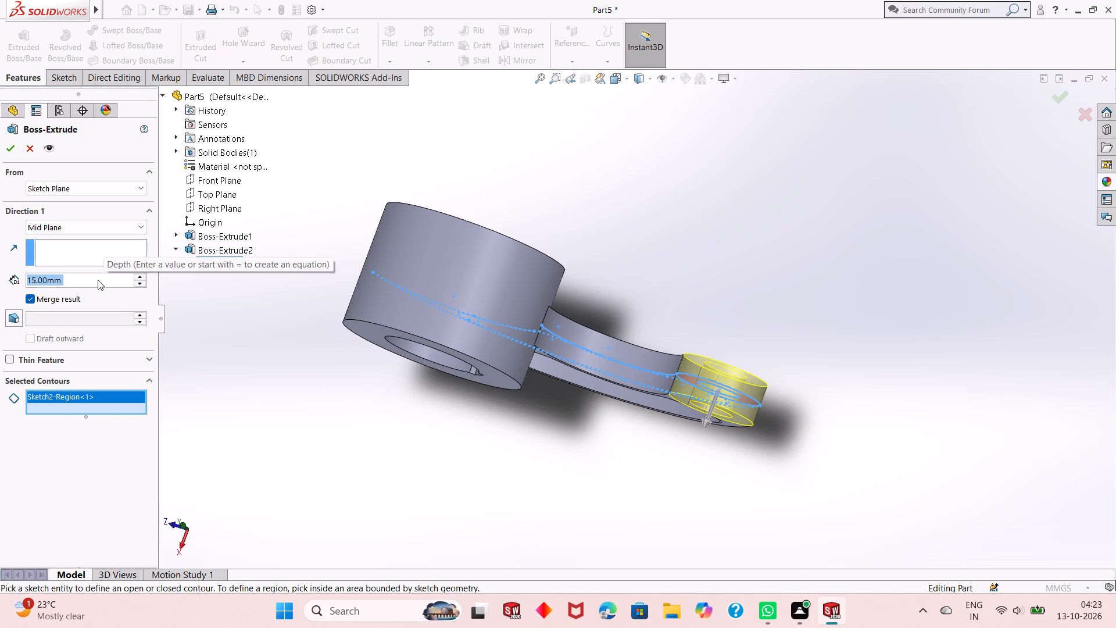
type("45")
key("Return")
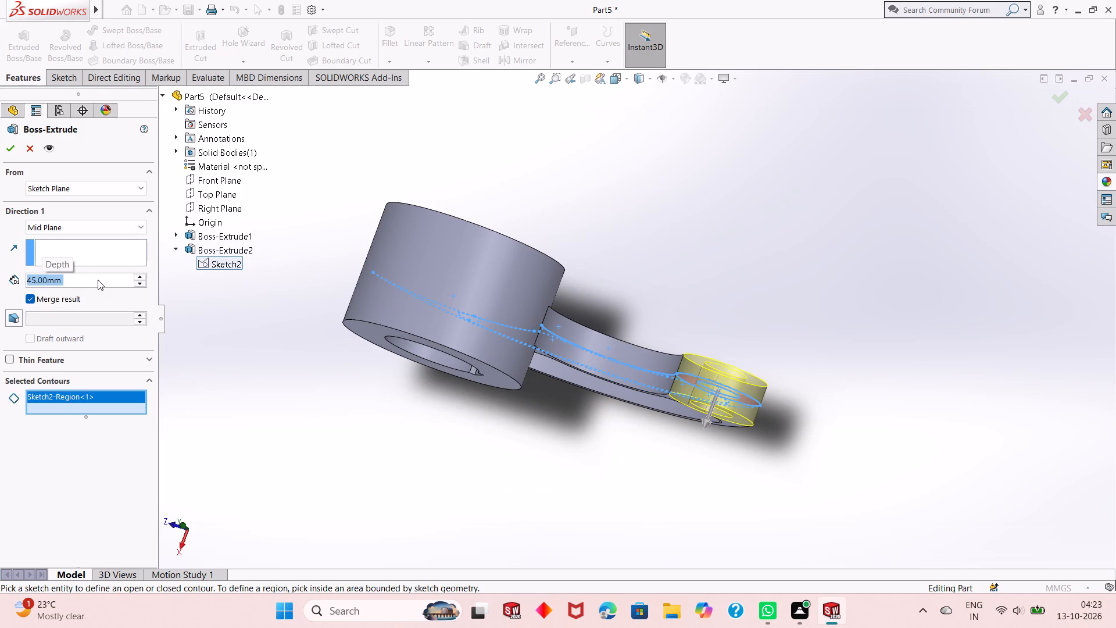
left_click(10, 148)
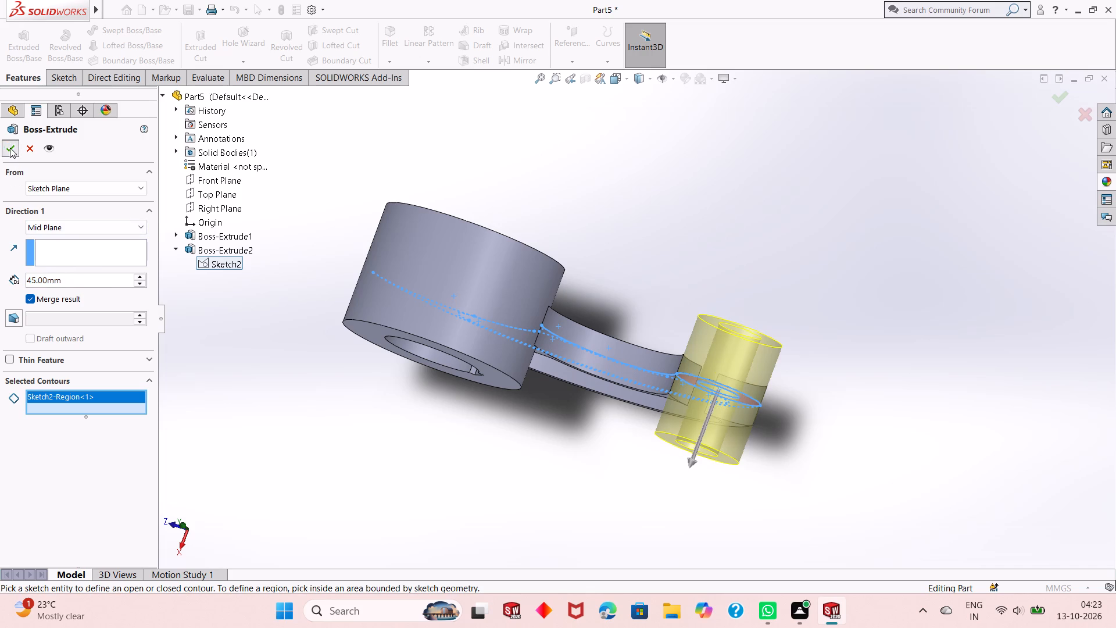
left_click(415, 414)
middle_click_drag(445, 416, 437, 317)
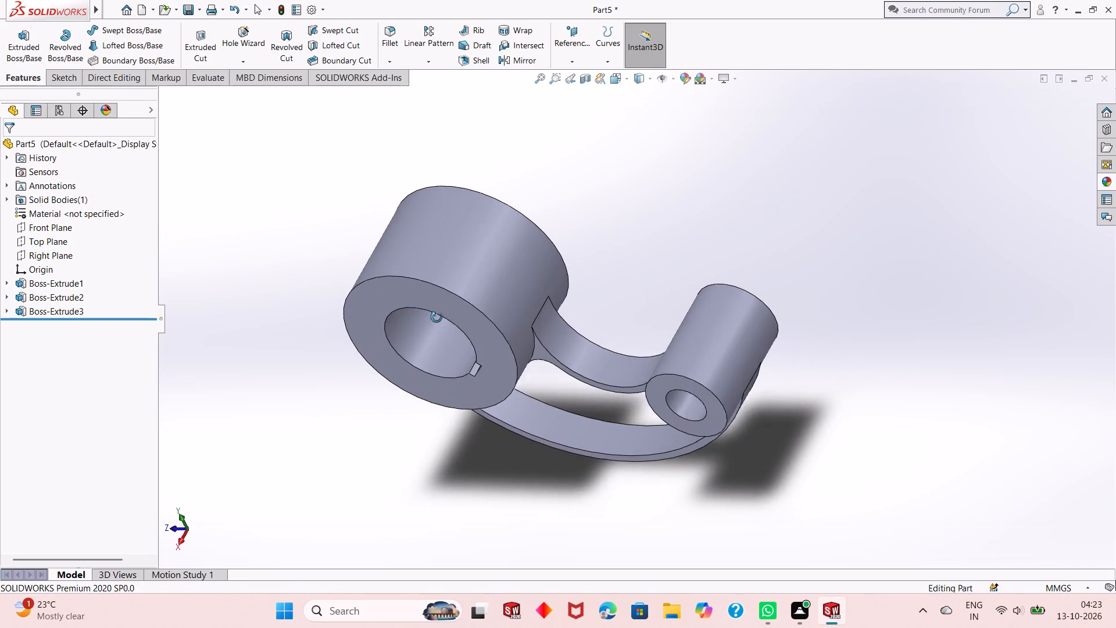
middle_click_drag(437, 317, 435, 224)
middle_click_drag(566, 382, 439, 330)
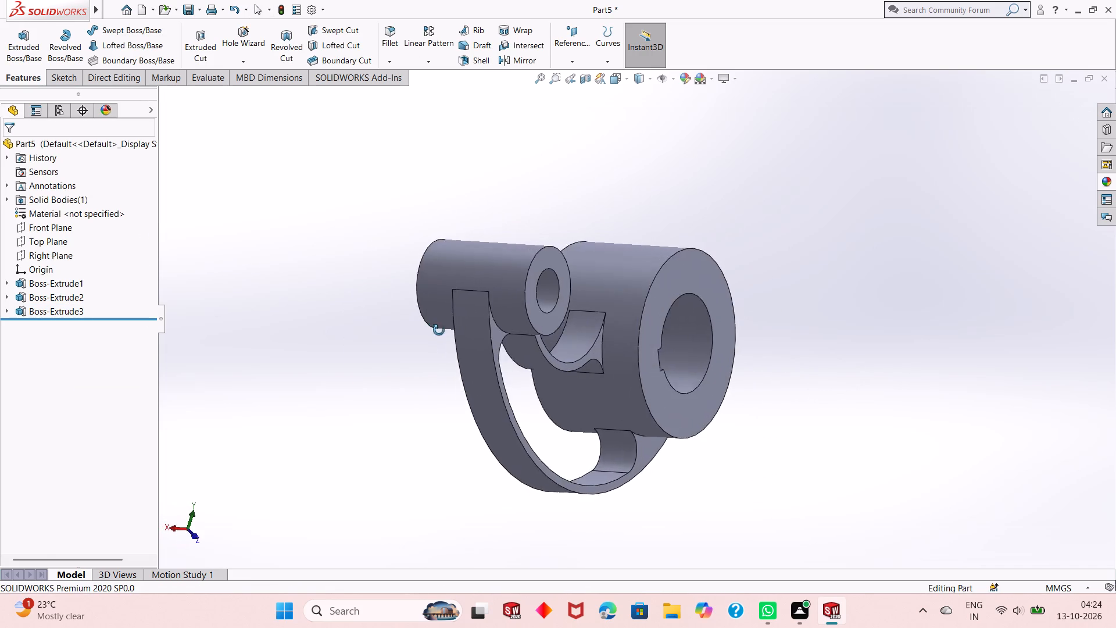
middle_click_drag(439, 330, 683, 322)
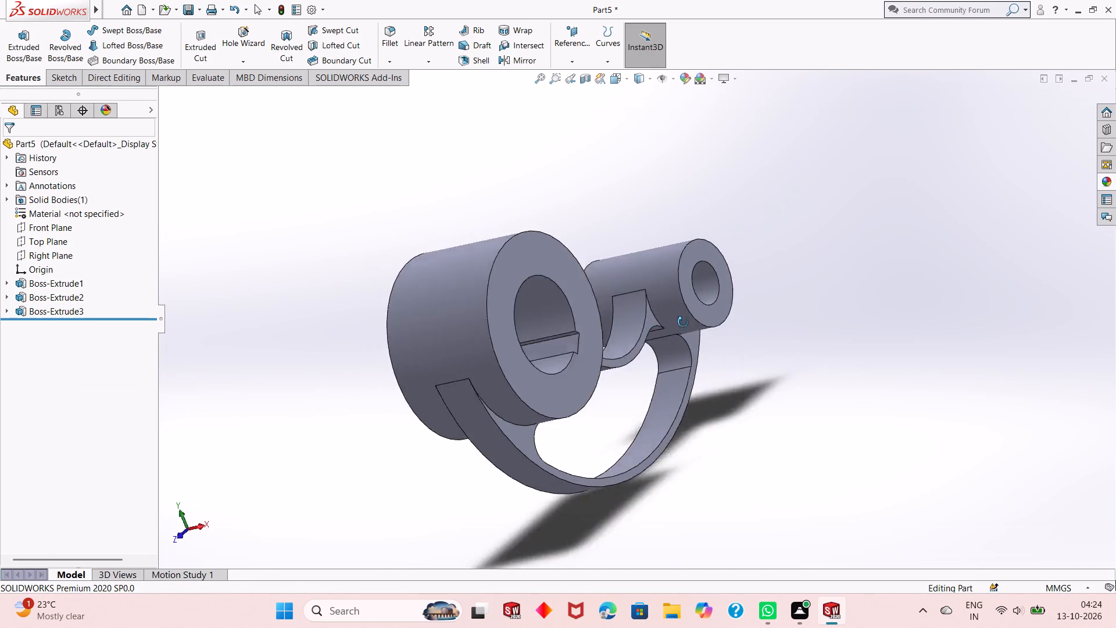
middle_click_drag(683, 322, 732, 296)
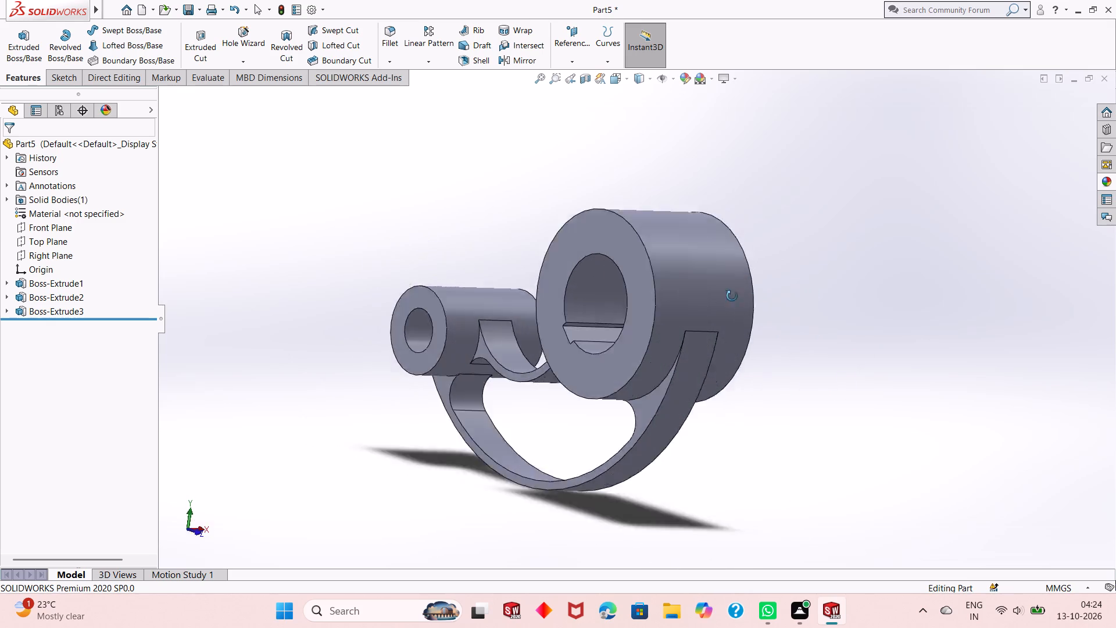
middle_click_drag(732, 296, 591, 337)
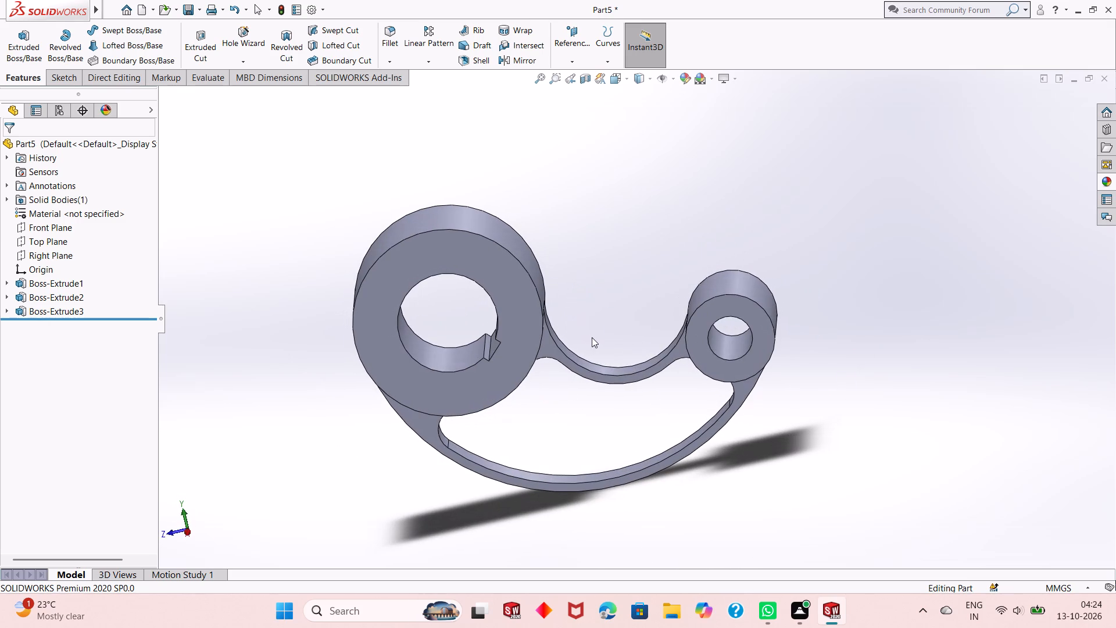
Start a new sketch on the Right Plane.
left_click(54, 254)
left_click(63, 237)
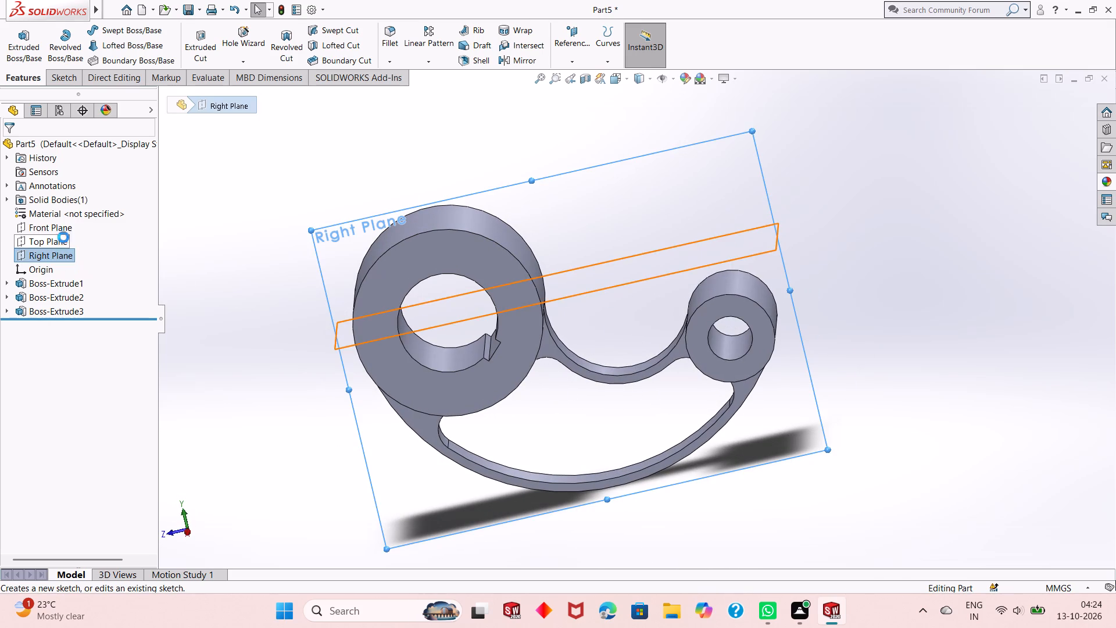
middle_click_drag(403, 310, 405, 251)
left_click(582, 213)
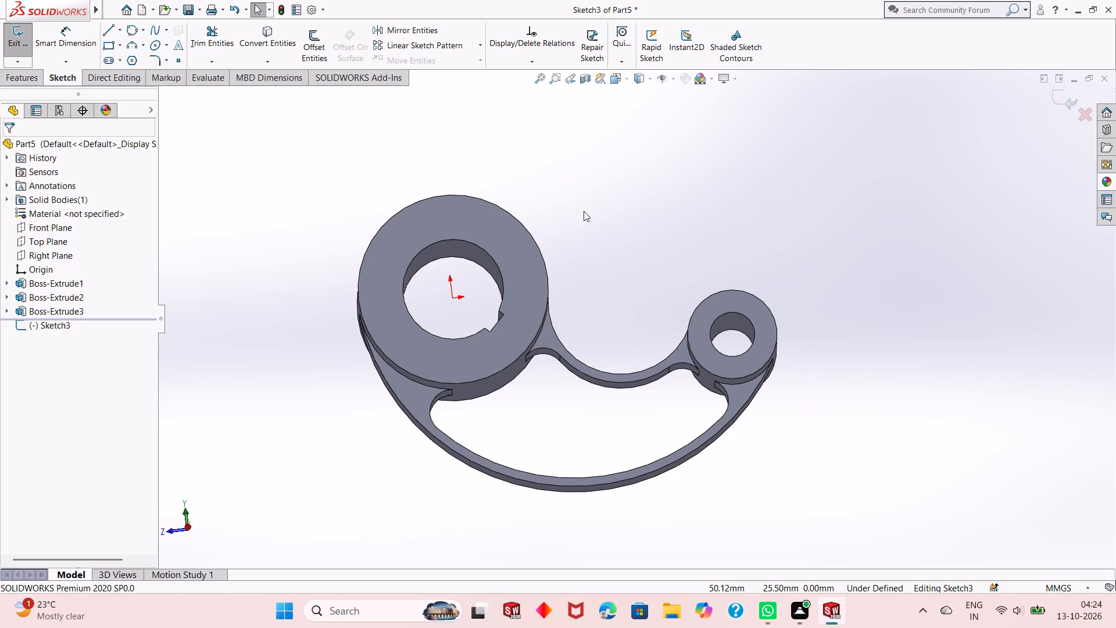
key("ctrl+8")
scroll(712, 386, "up", 3)
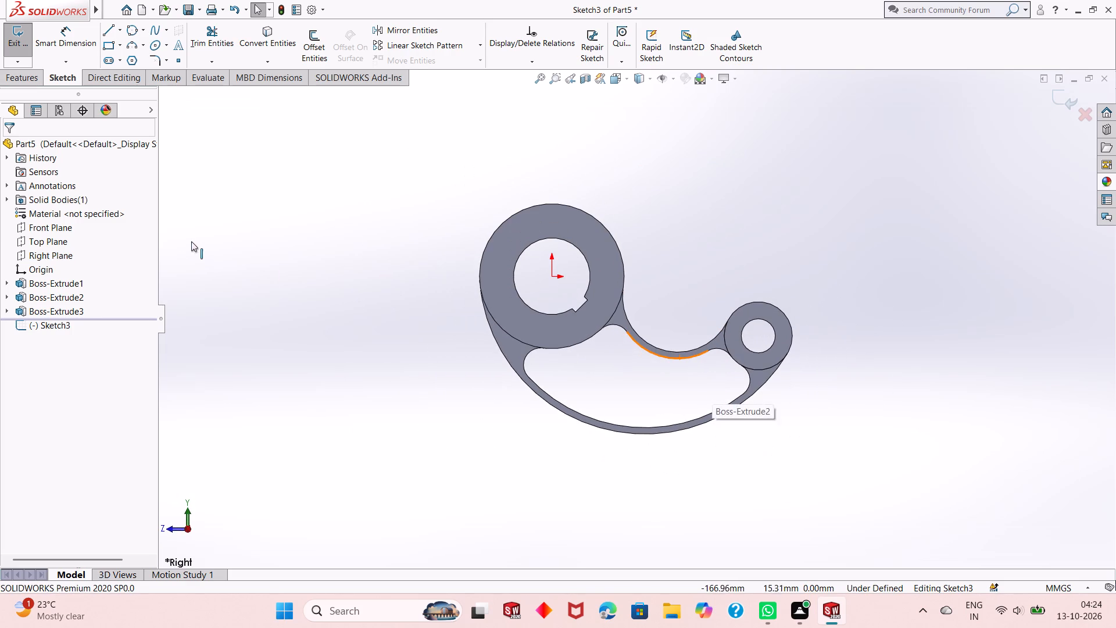
scroll(417, 370, "down", 1)
scroll(450, 390, "up", 2)
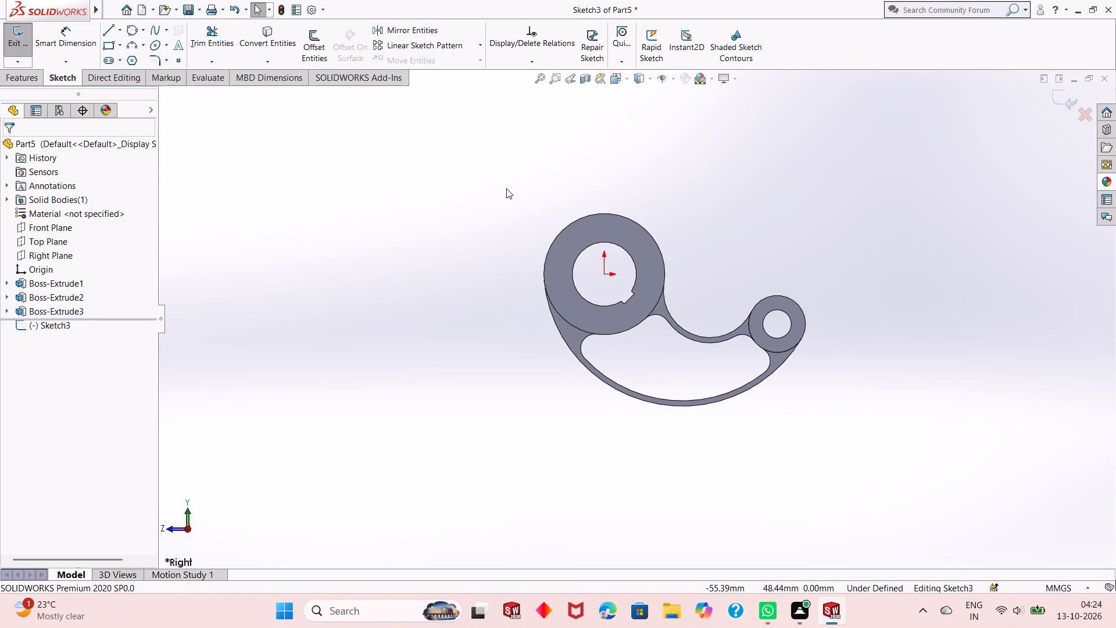
scroll(506, 188, "down", 2)
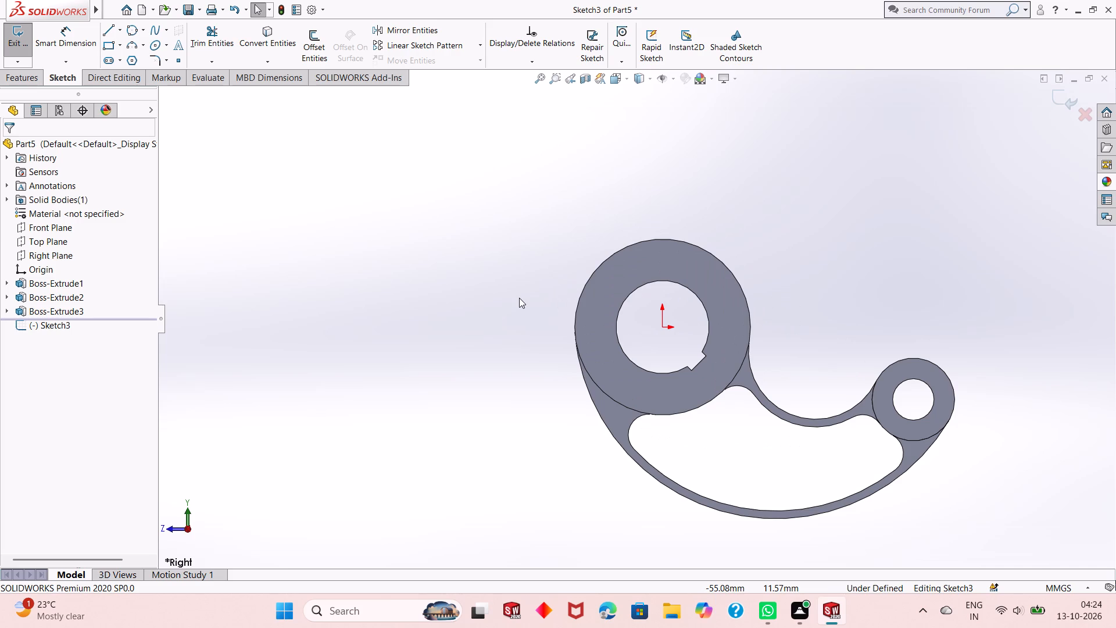
scroll(552, 380, "up", 2)
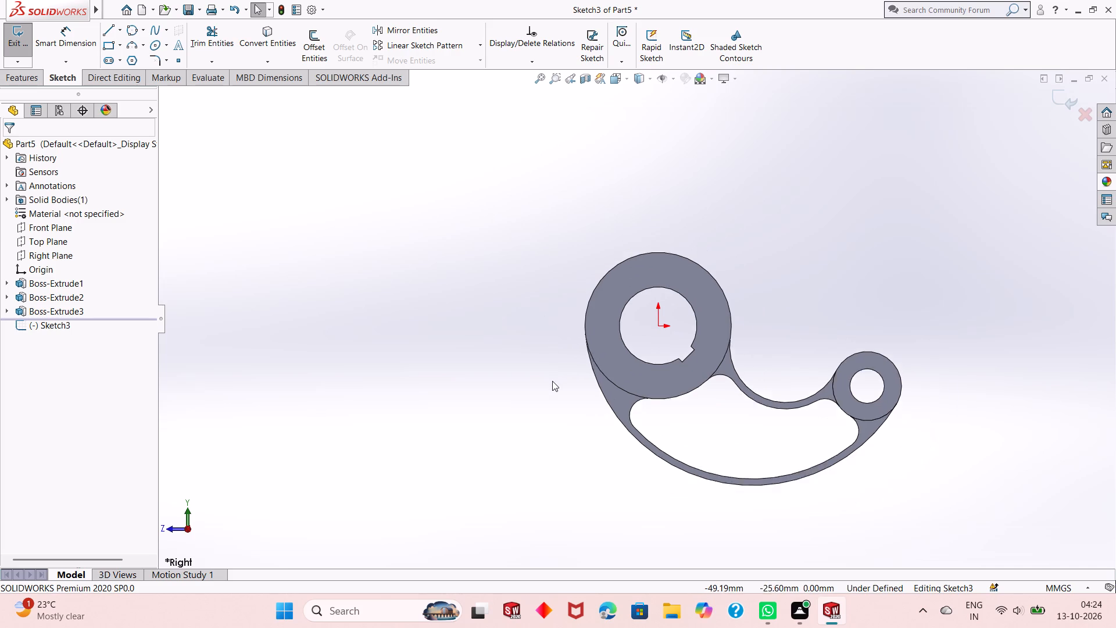
scroll(688, 208, "down", 3)
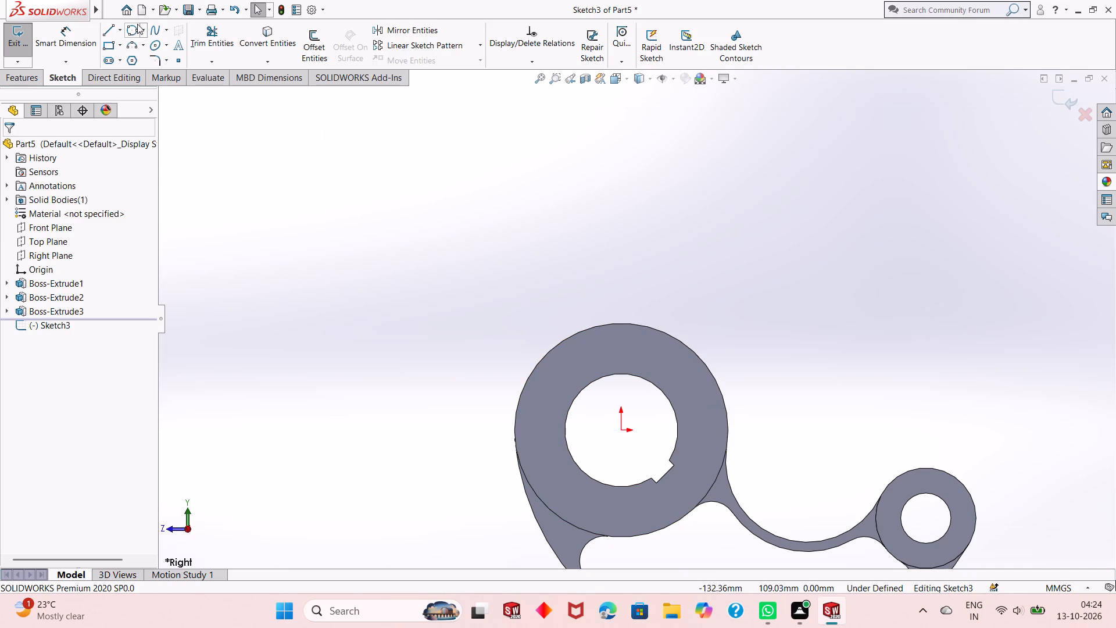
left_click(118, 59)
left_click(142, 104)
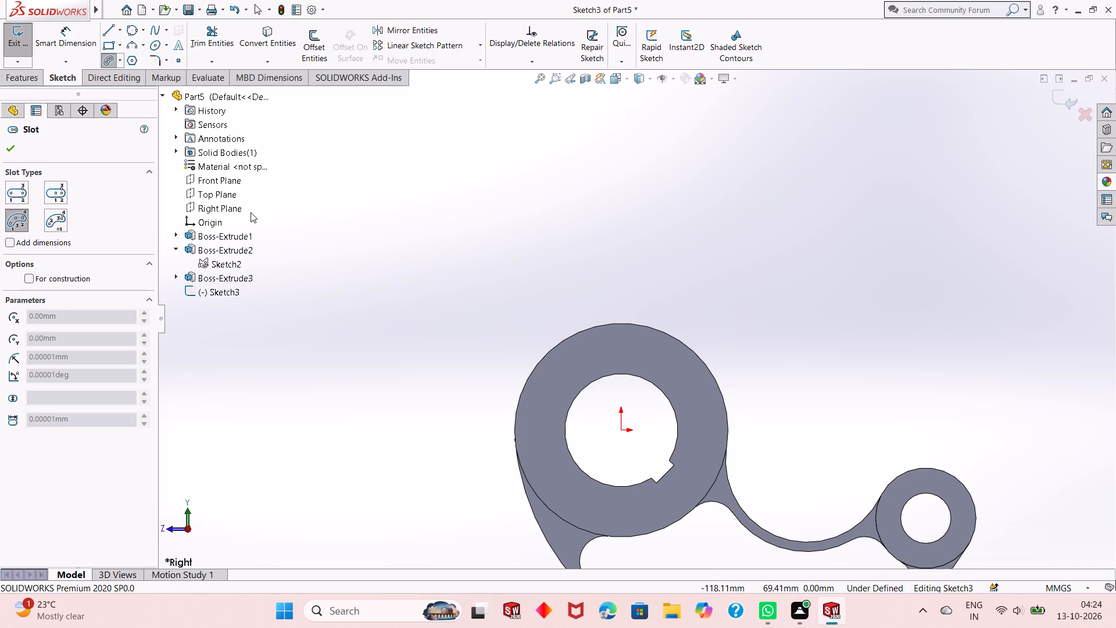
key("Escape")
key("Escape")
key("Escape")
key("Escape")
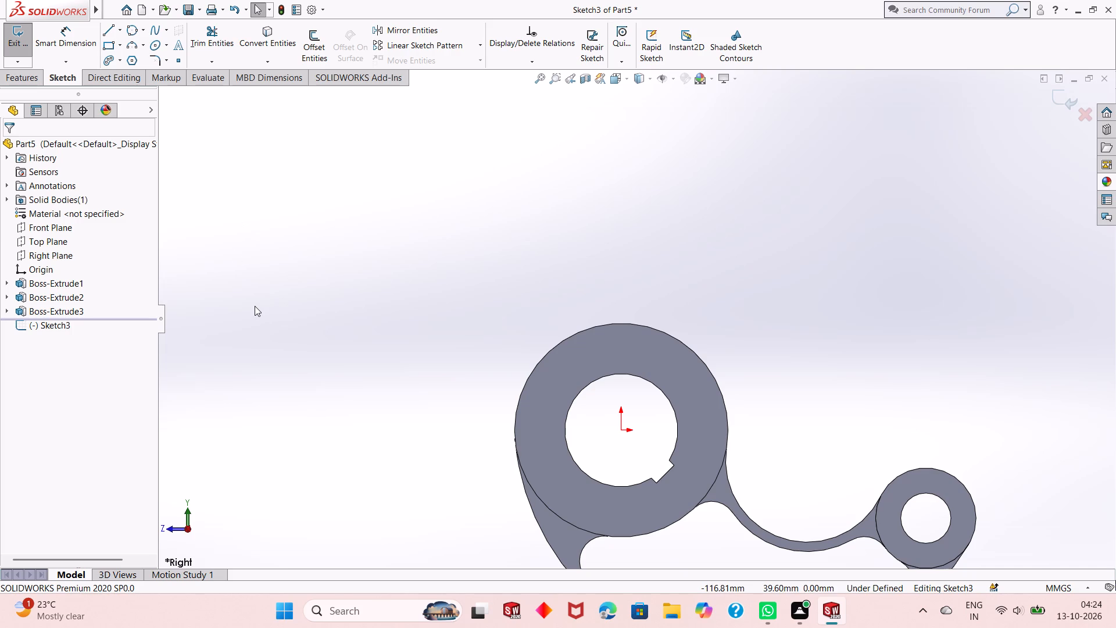
Draw a circle of radius 150 mm centred on the centre point of the upper arc rim between hub and boss.
left_click(143, 34)
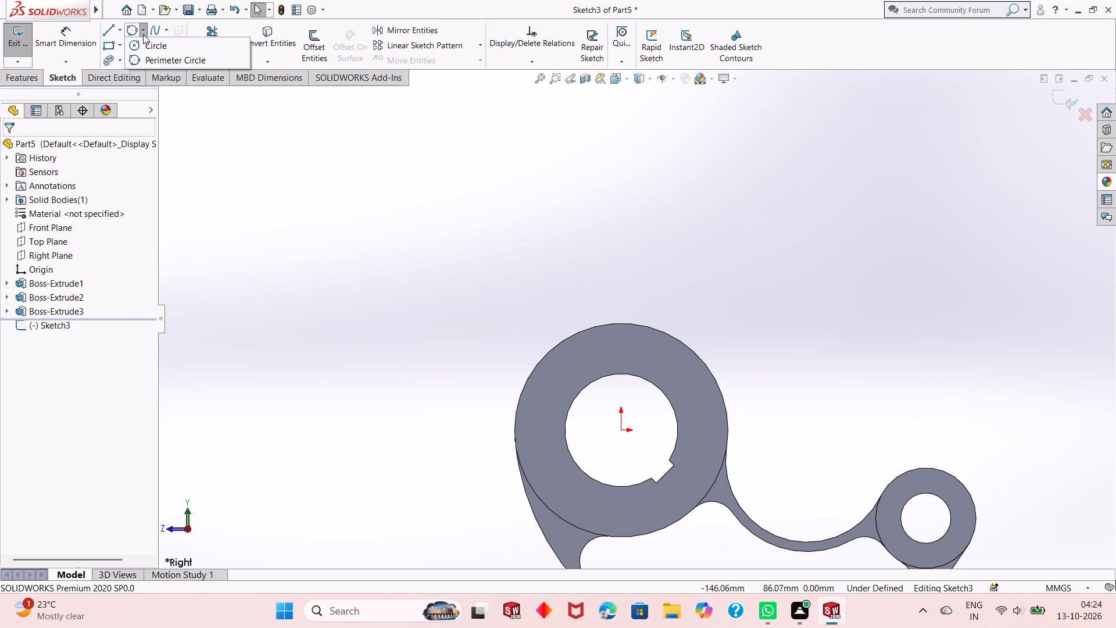
left_click(145, 44)
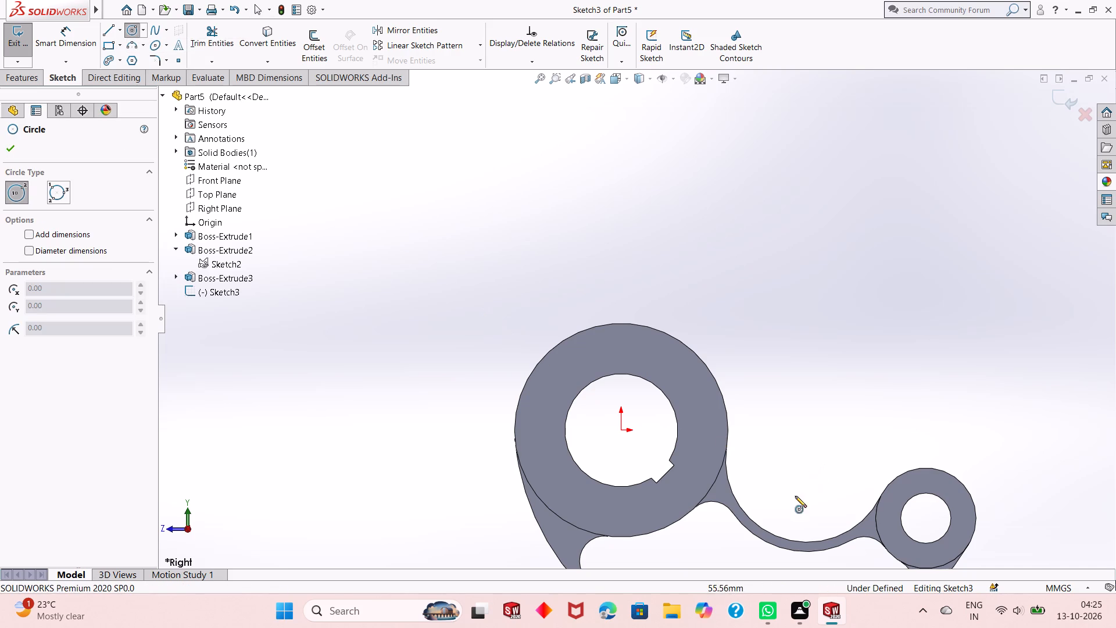
left_click(807, 459)
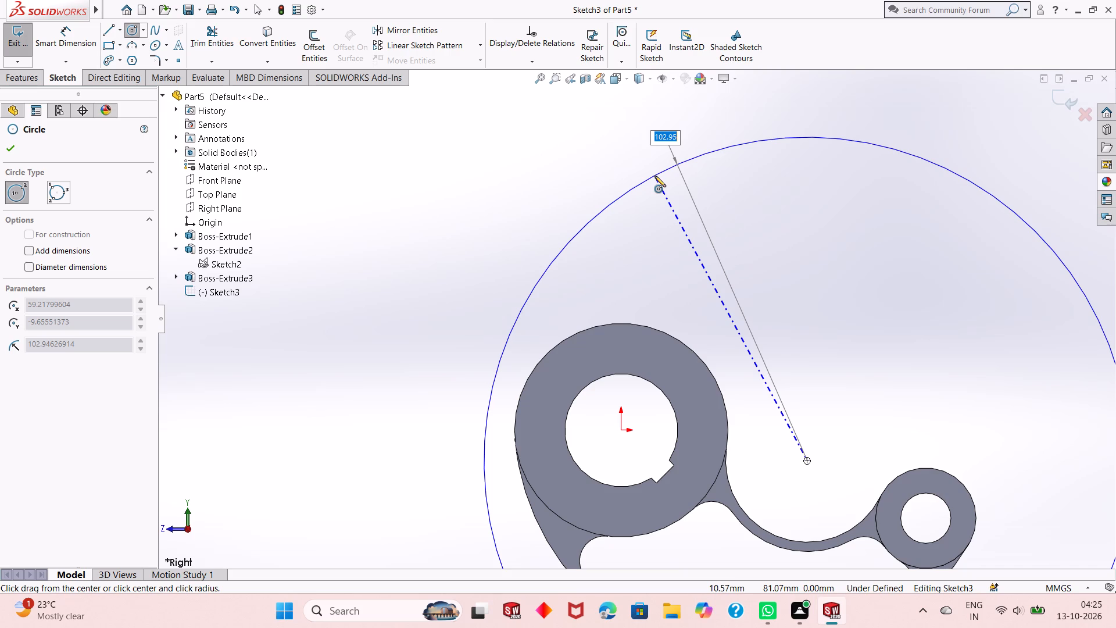
type("150")
key("Return")
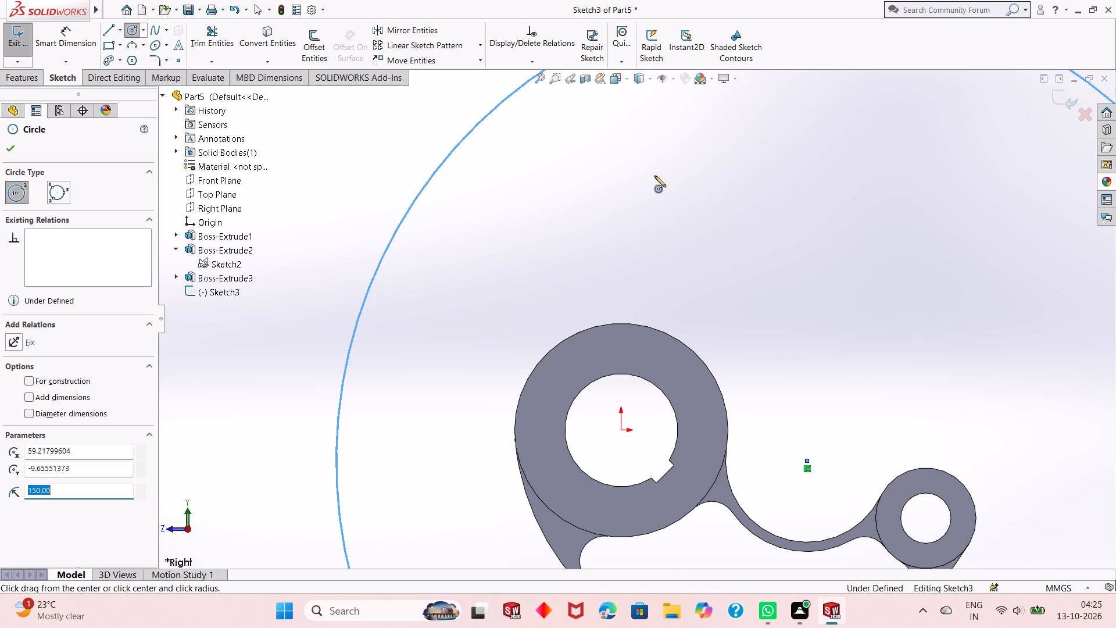
scroll(488, 267, "down", 2)
scroll(488, 267, "up", 4)
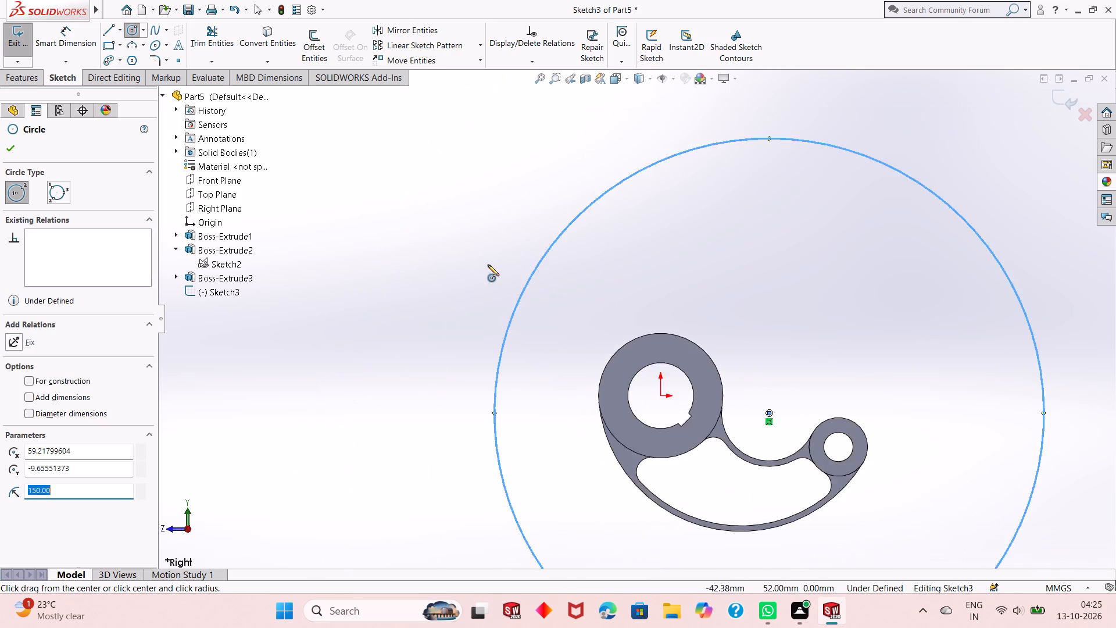
scroll(488, 265, "up", 4)
key("Escape")
key("Escape")
key("Escape")
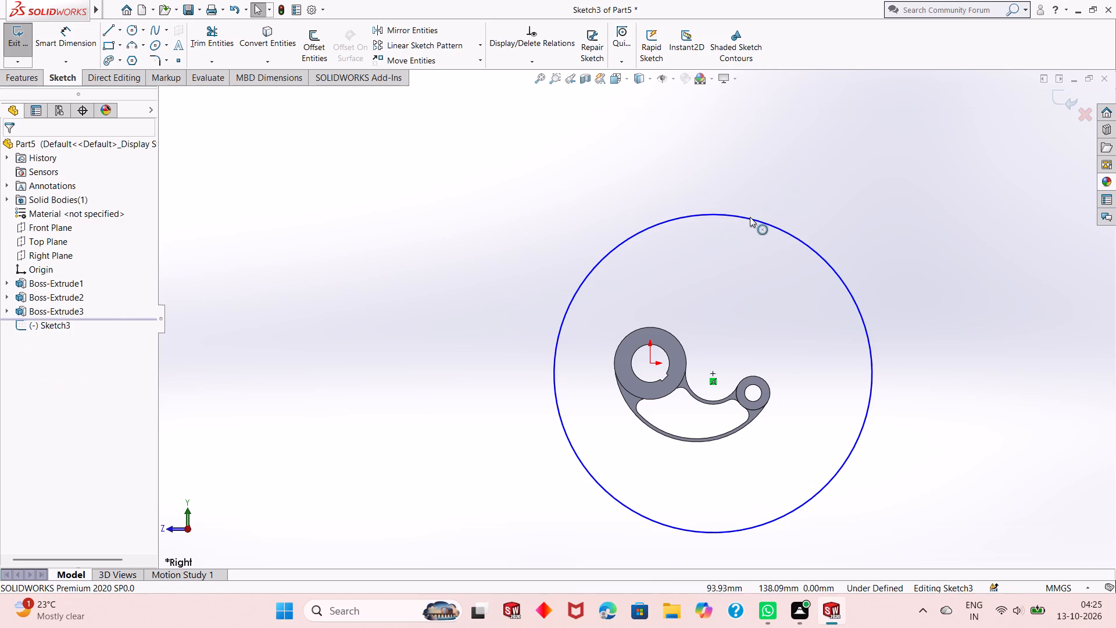
Convert the 150 mm radius circle to construction geometry.
left_click(750, 217)
left_click(800, 180)
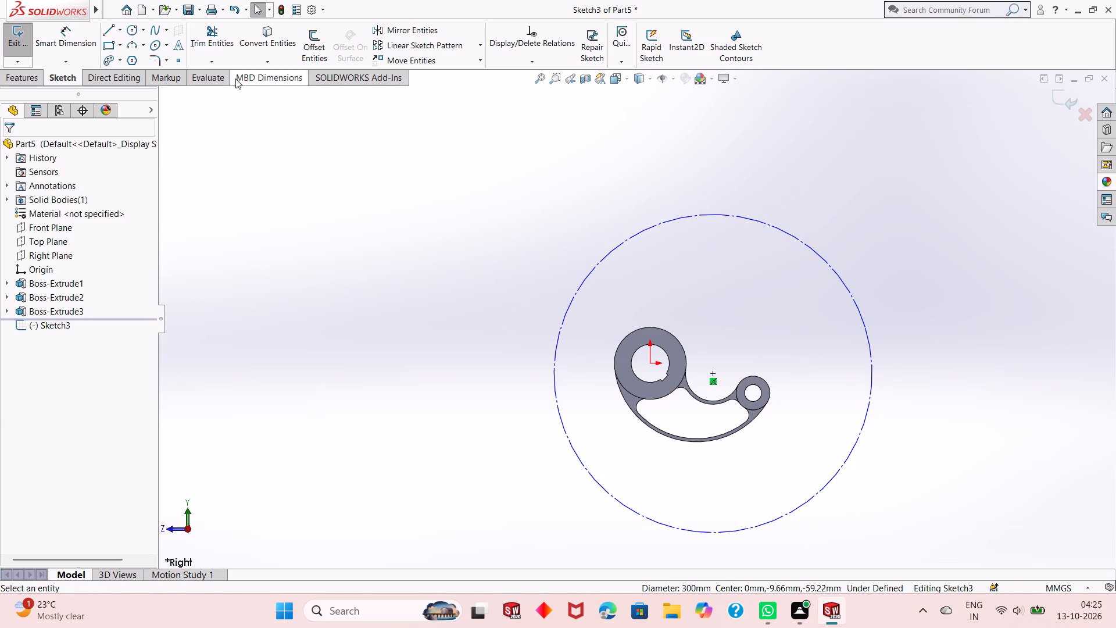
Add a 300 mm diameter dimension to the construction circle.
left_click(92, 46)
left_click(840, 461)
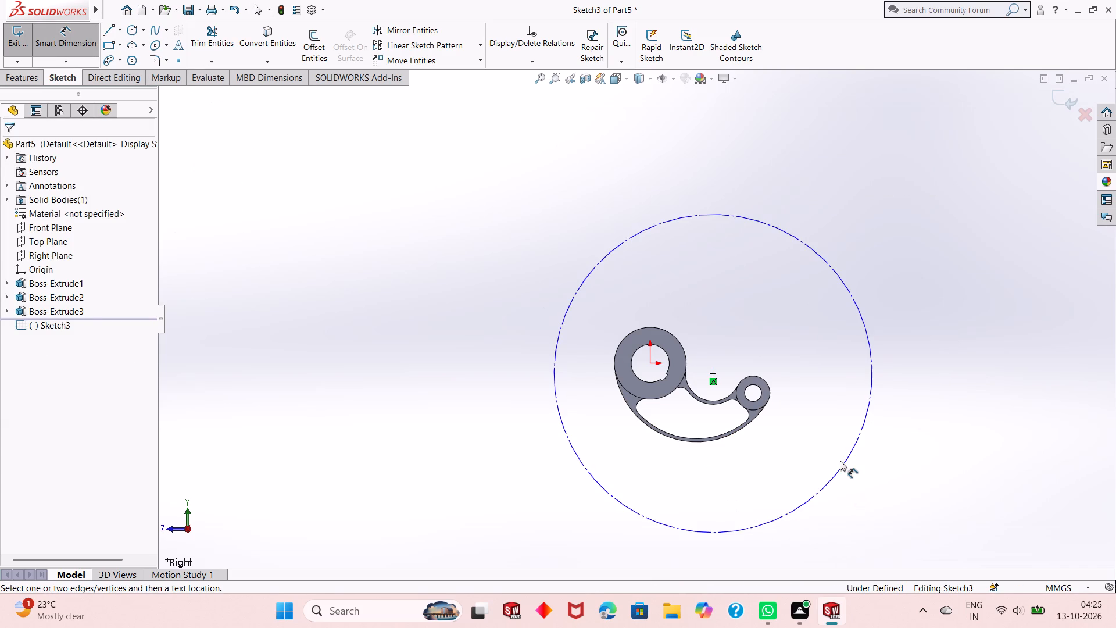
left_click(840, 463)
left_click(841, 464)
left_click(892, 524)
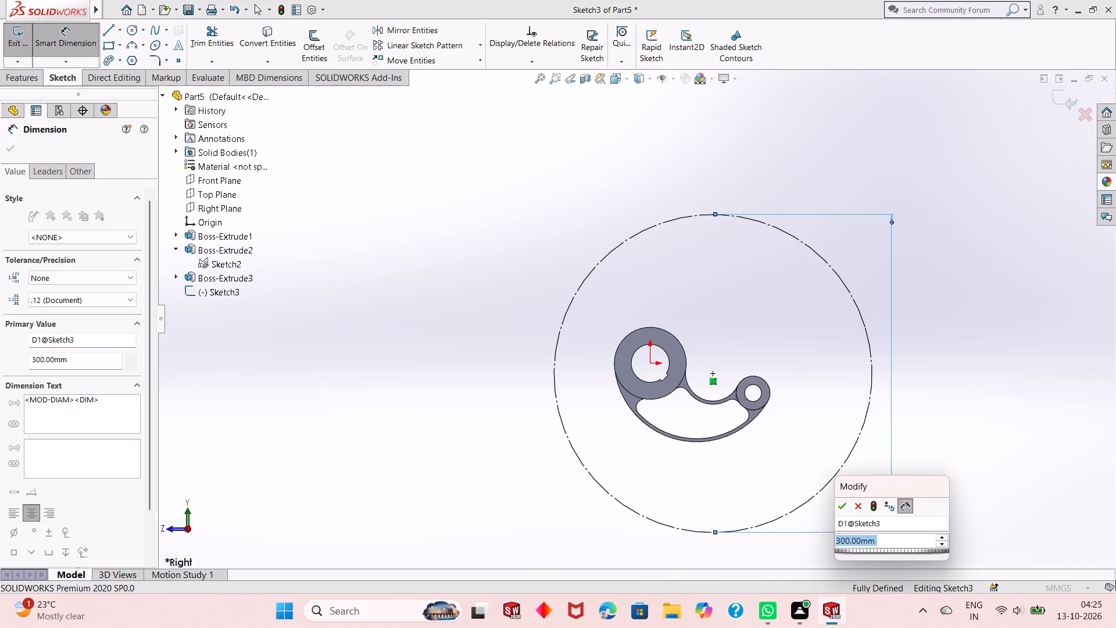
key("Return")
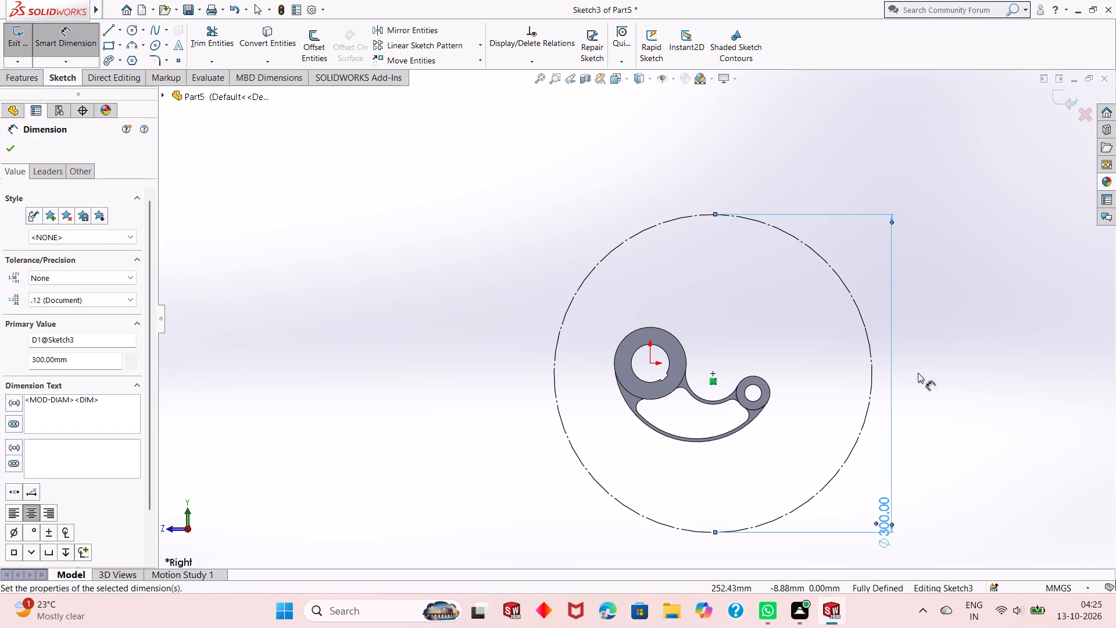
right_click(918, 373)
left_click(936, 409)
key("Escape")
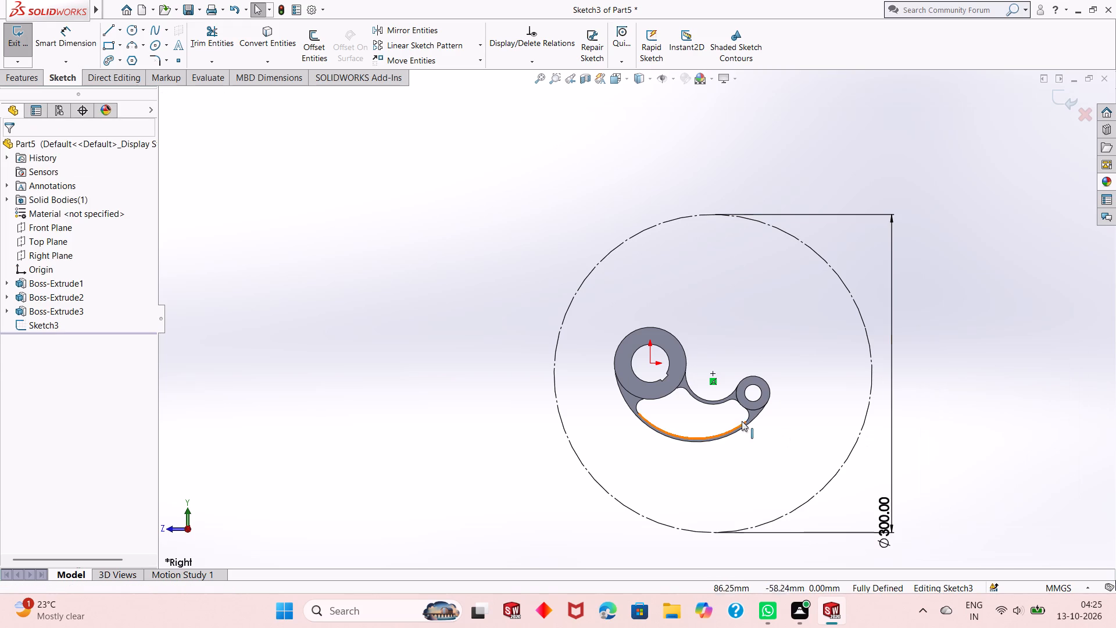
Draw a centerline about 158 mm long from the origin, sloping up and away from the boss past the construction circle.
scroll(682, 372, "up", 2)
scroll(677, 363, "down", 5)
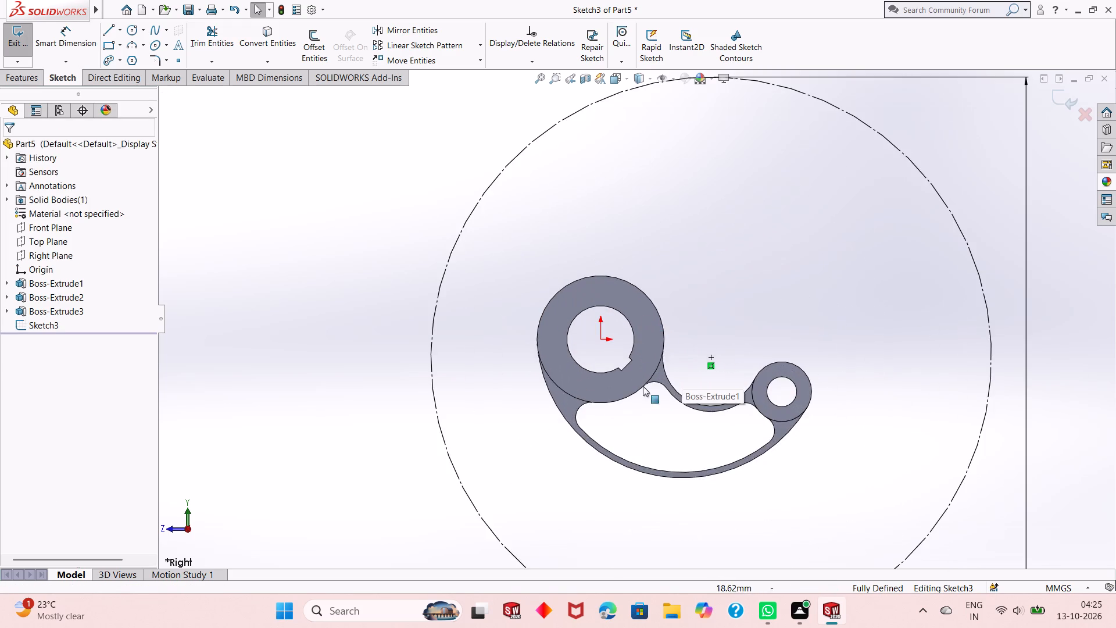
scroll(667, 405, "up", 2)
scroll(649, 277, "down", 1)
scroll(654, 295, "up", 2)
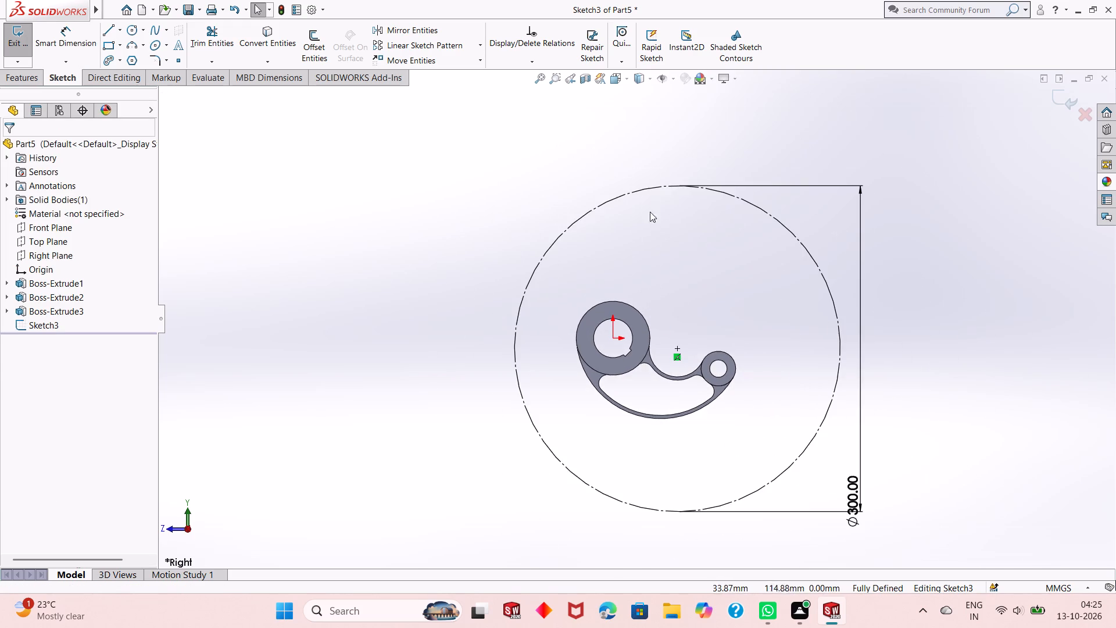
scroll(650, 171, "down", 1)
scroll(642, 337, "down", 1)
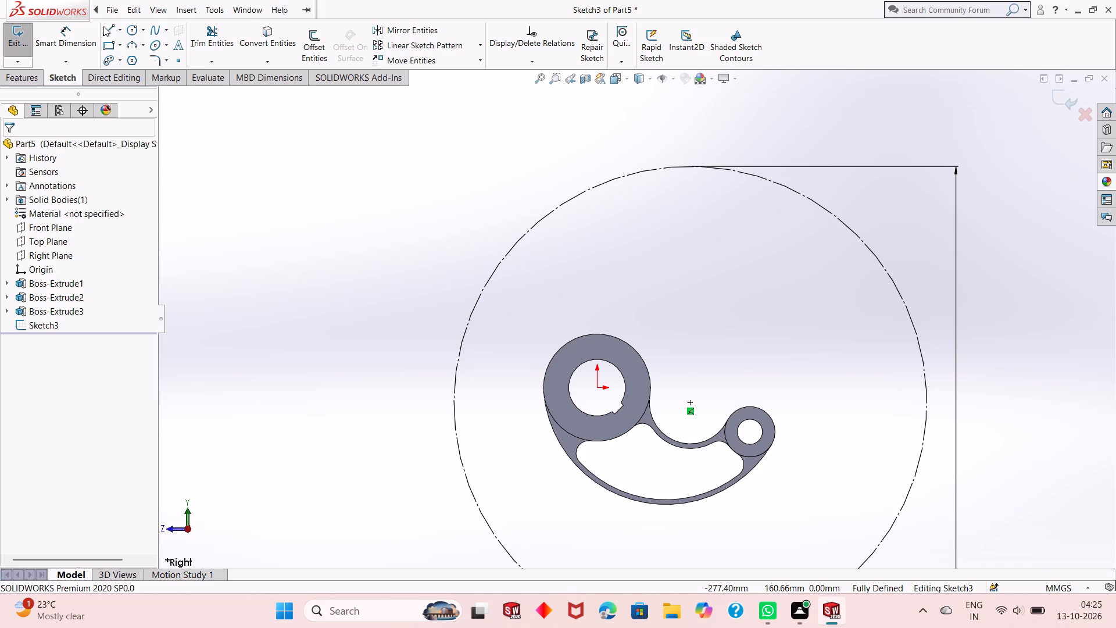
left_click(120, 35)
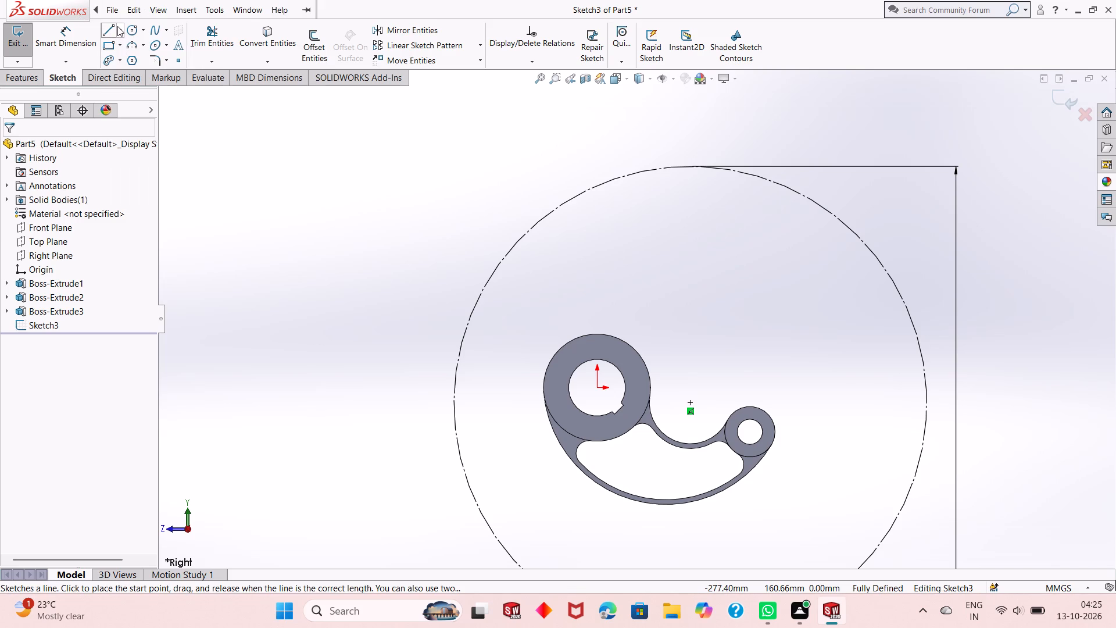
left_click(117, 26)
left_click(125, 26)
left_click(123, 31)
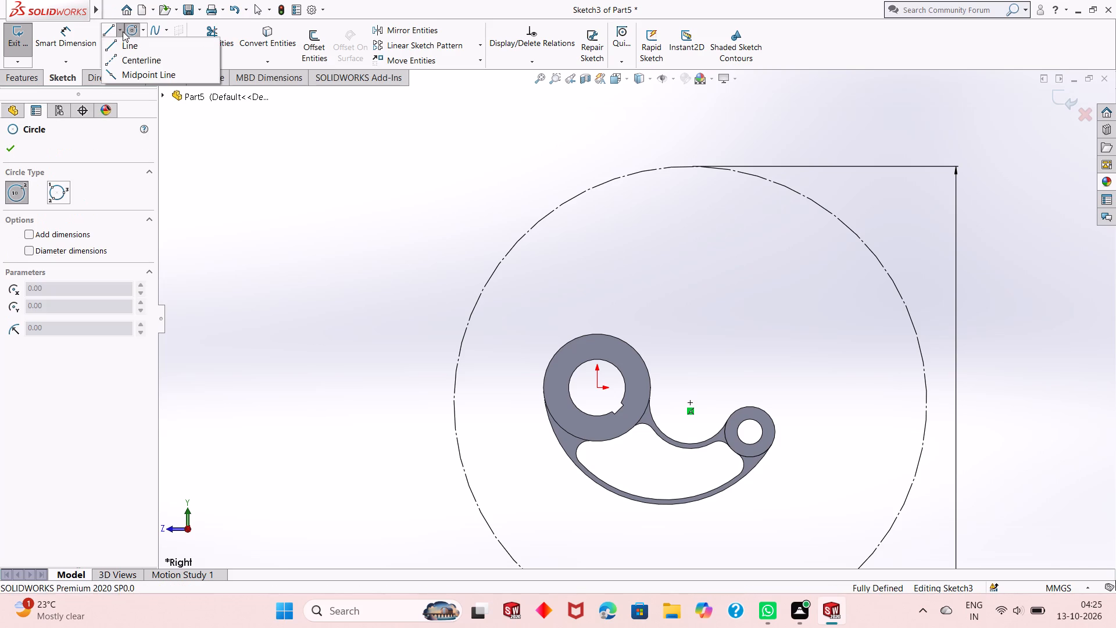
left_click(130, 63)
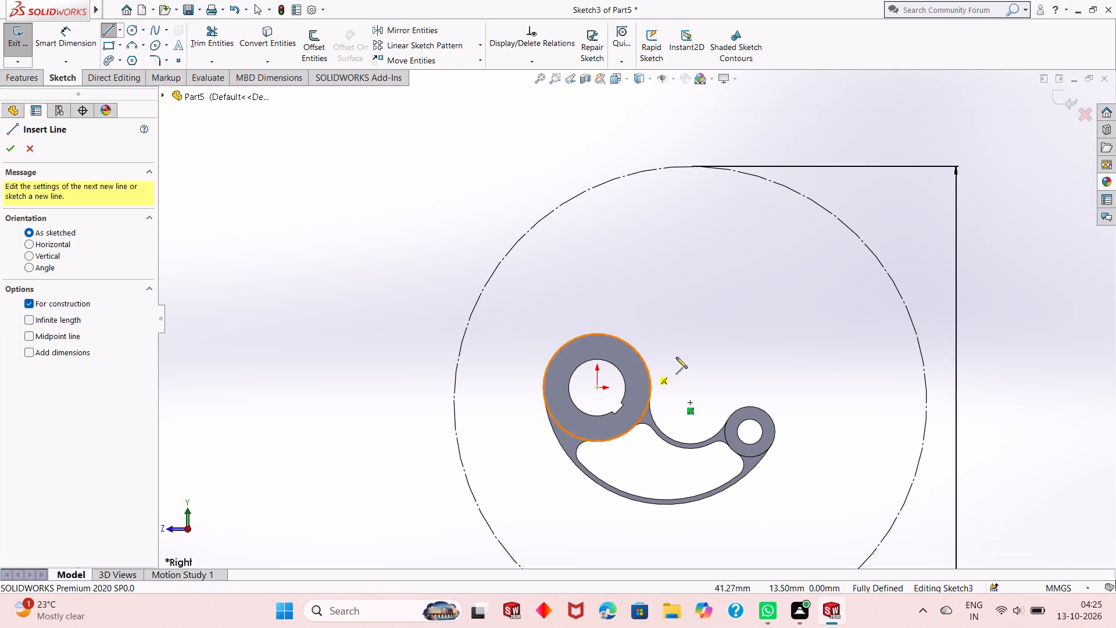
left_click(598, 390)
left_click(406, 229)
right_click(405, 228)
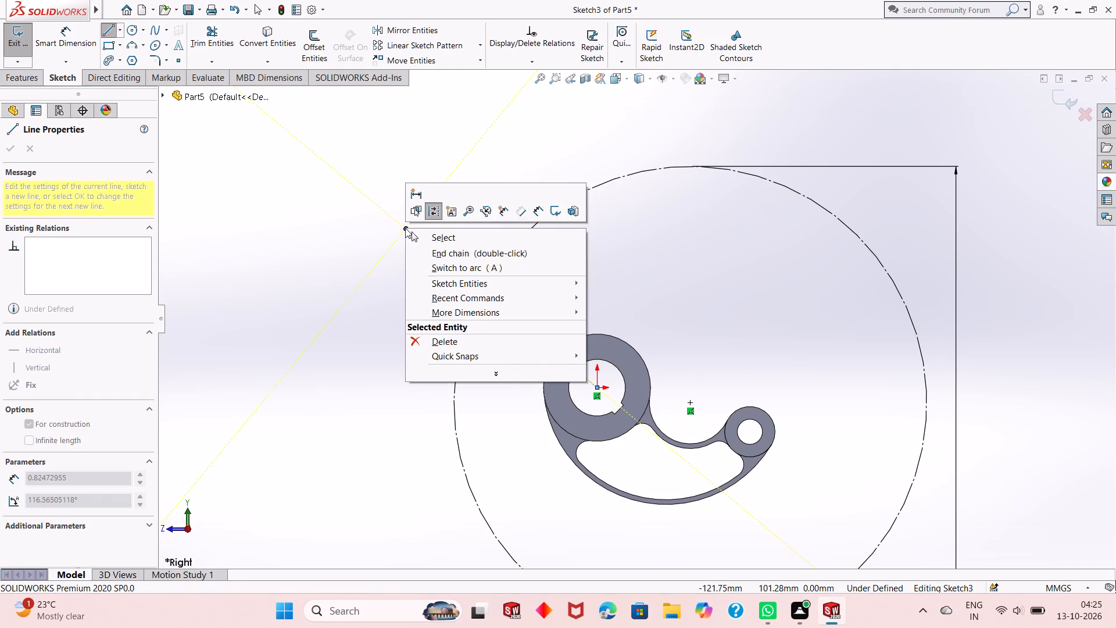
left_click(425, 235)
right_click(432, 176)
left_click(361, 192)
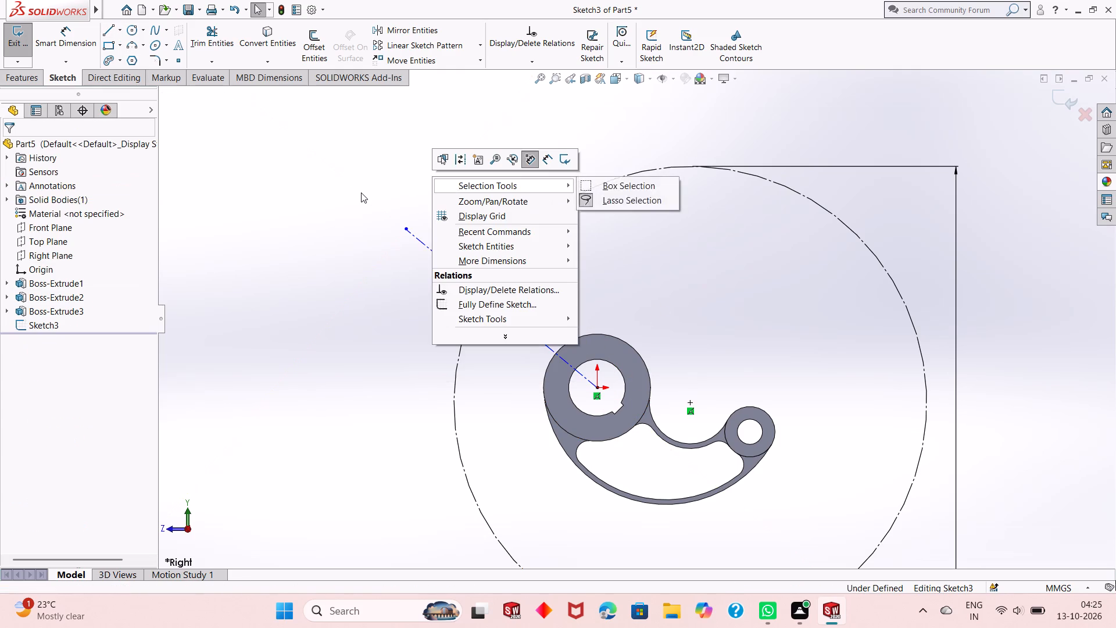
Draw a second centerline about 183 mm long from the origin, running steeply upward past the top of the construction circle.
left_click(119, 30)
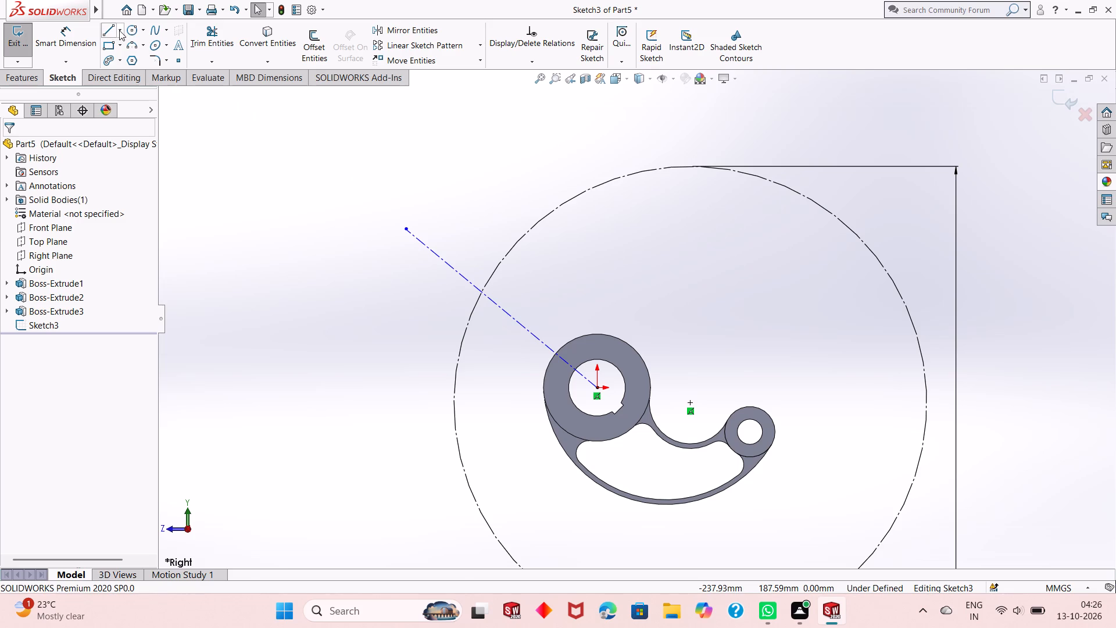
left_click(124, 62)
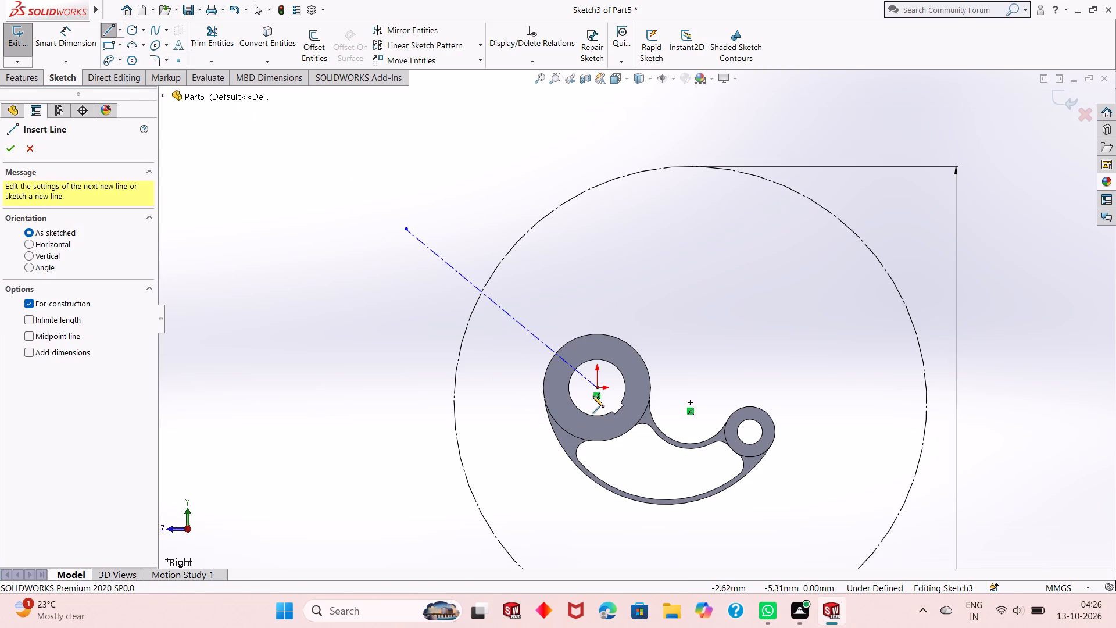
left_click(597, 388)
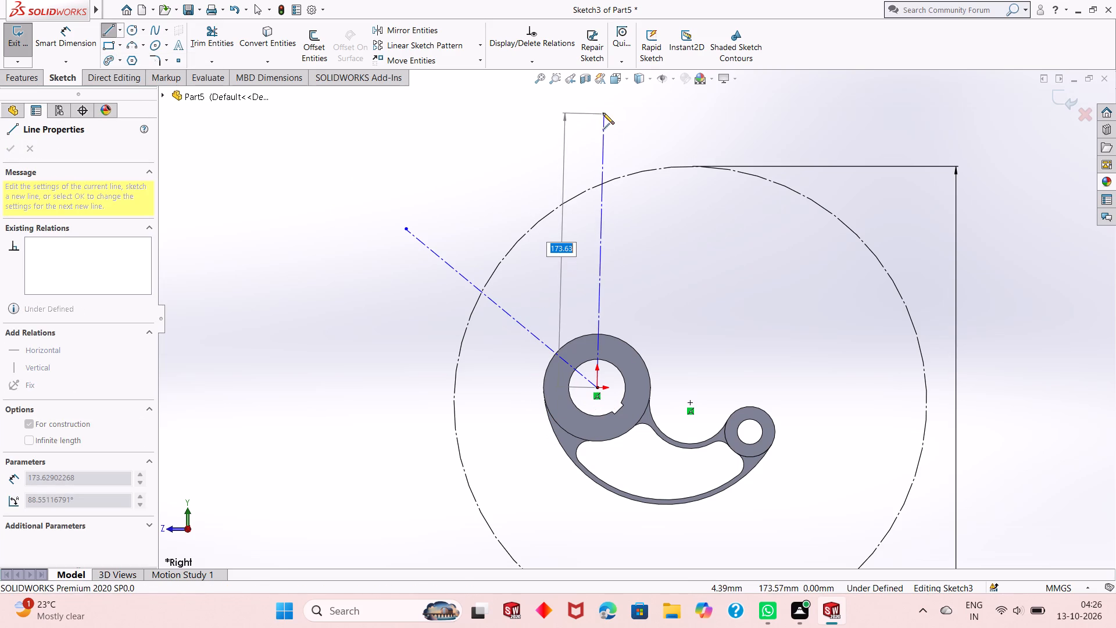
left_click(639, 102)
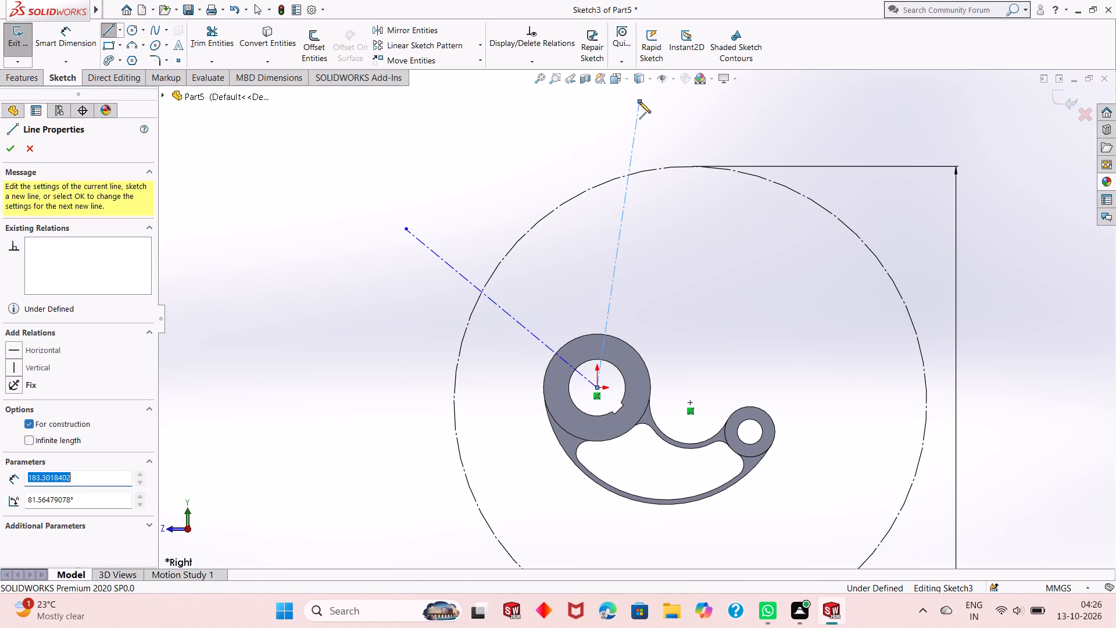
right_click(639, 102)
left_click(664, 113)
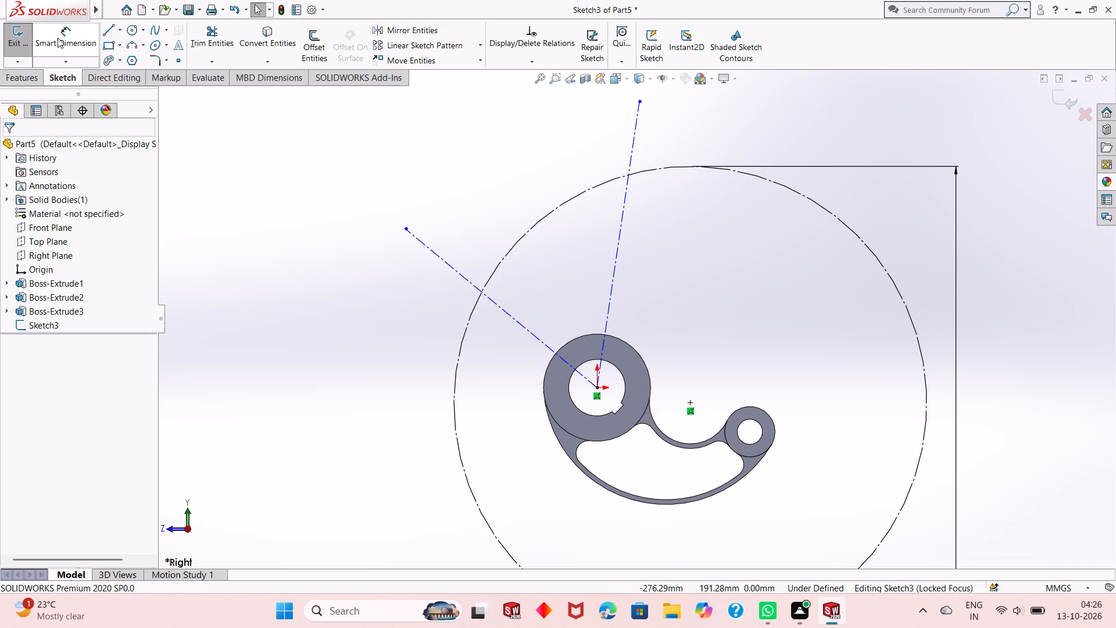
Dimension the first, shallower centerline at 18° from the horizontal through the origin.
left_click(57, 37)
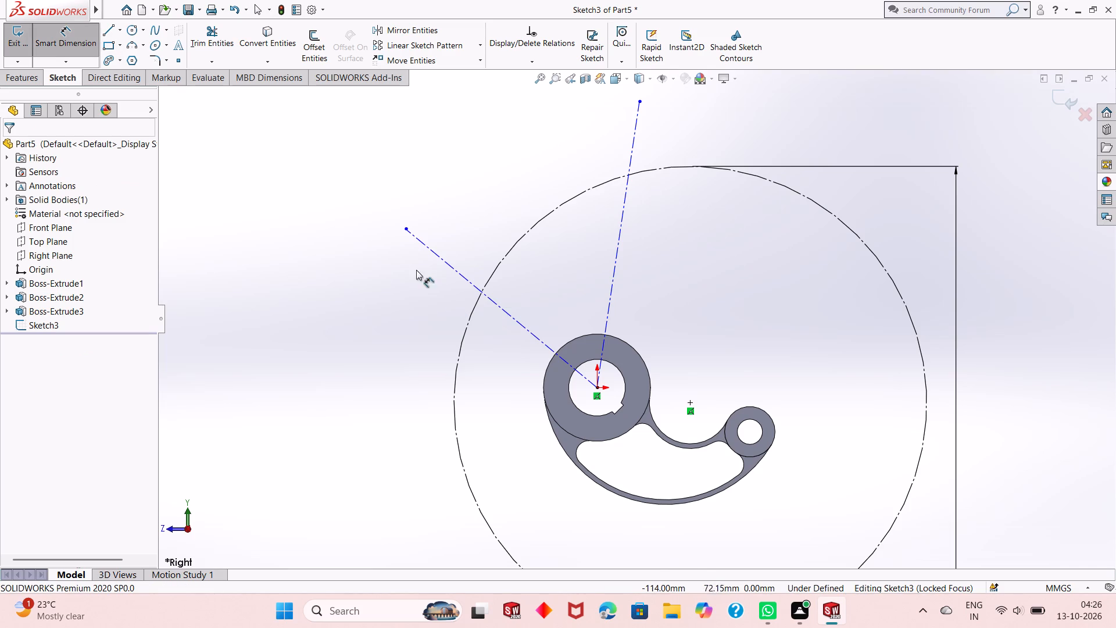
left_click(428, 249)
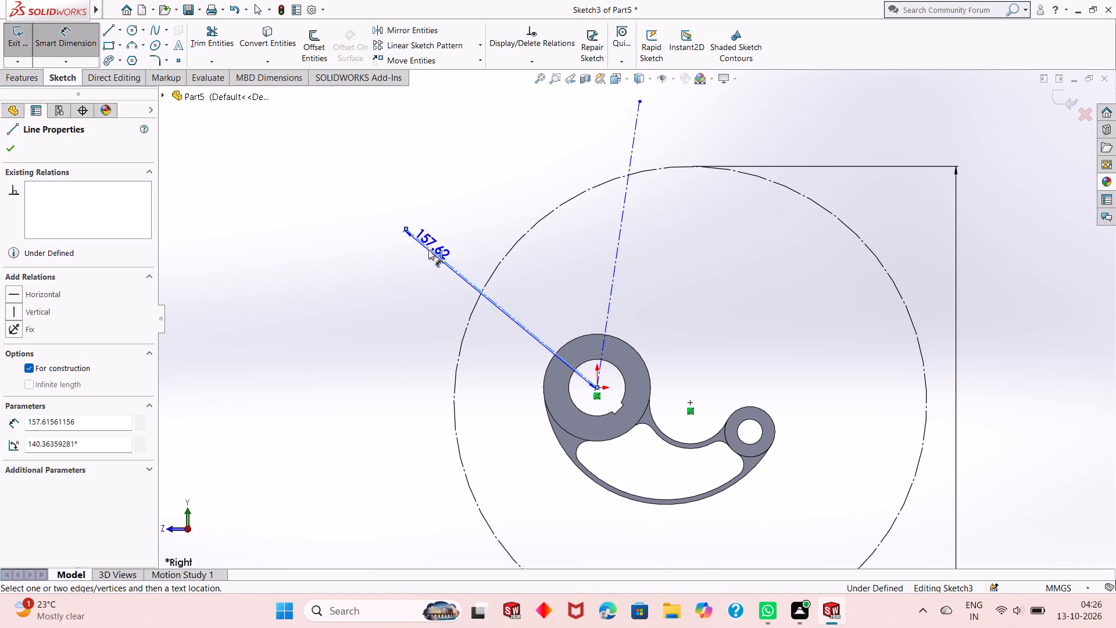
left_click(598, 388)
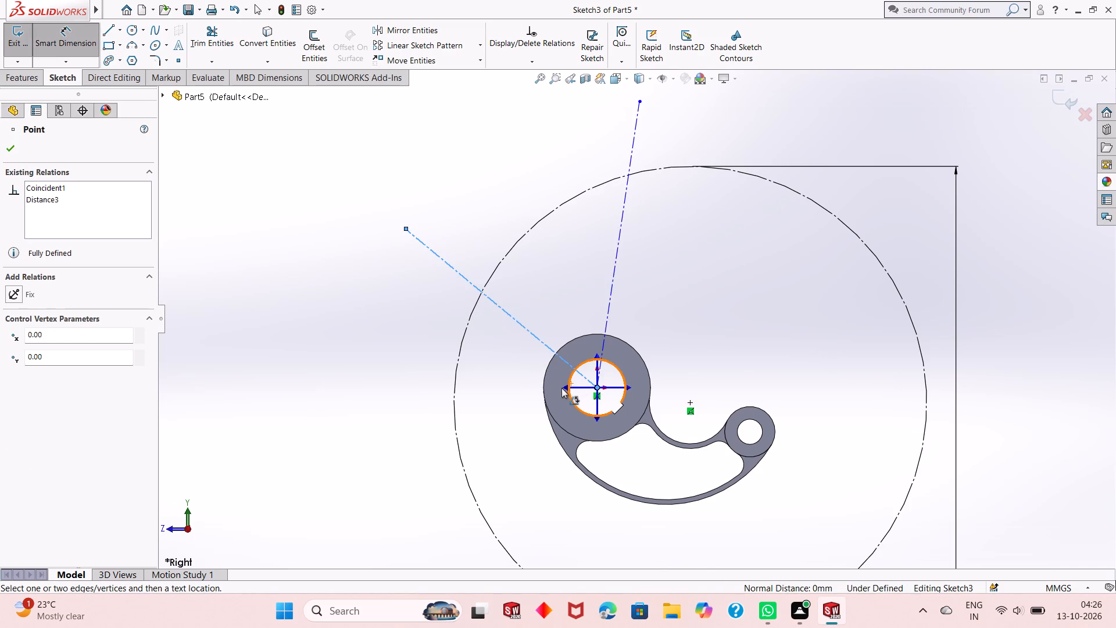
scroll(561, 388, "up", 2)
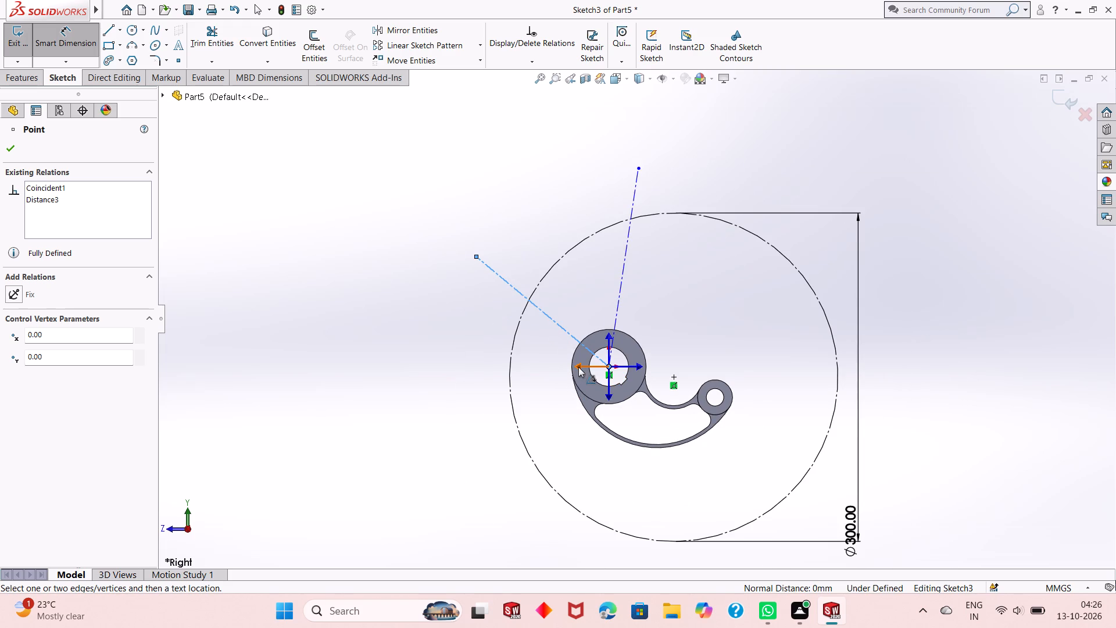
left_click(578, 367)
scroll(578, 367, "down", 3)
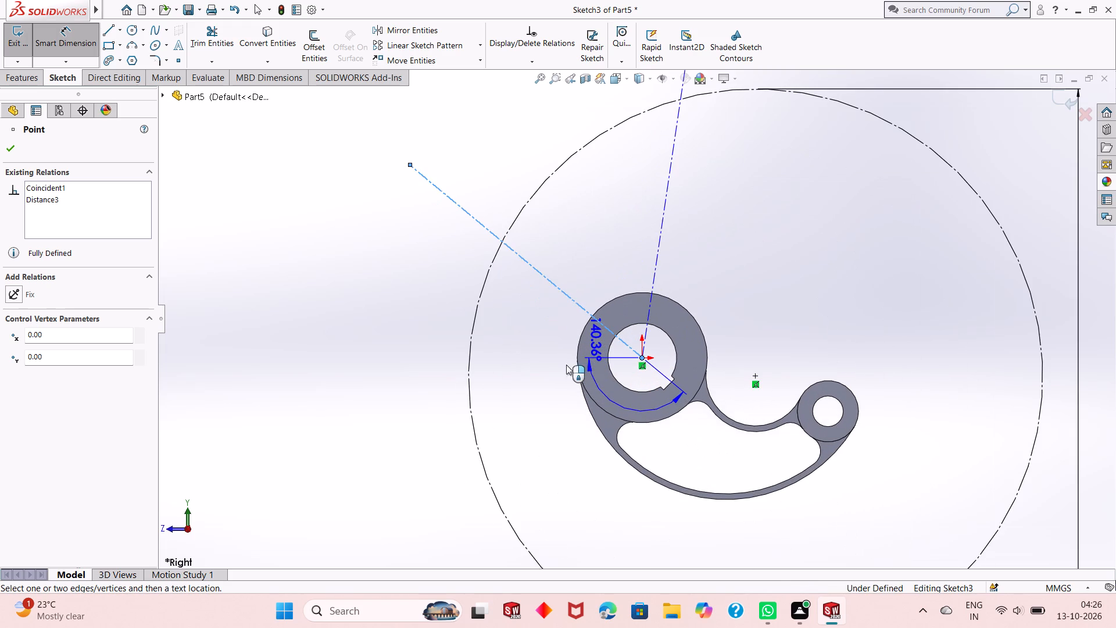
left_click(408, 319)
type("18")
key("Return")
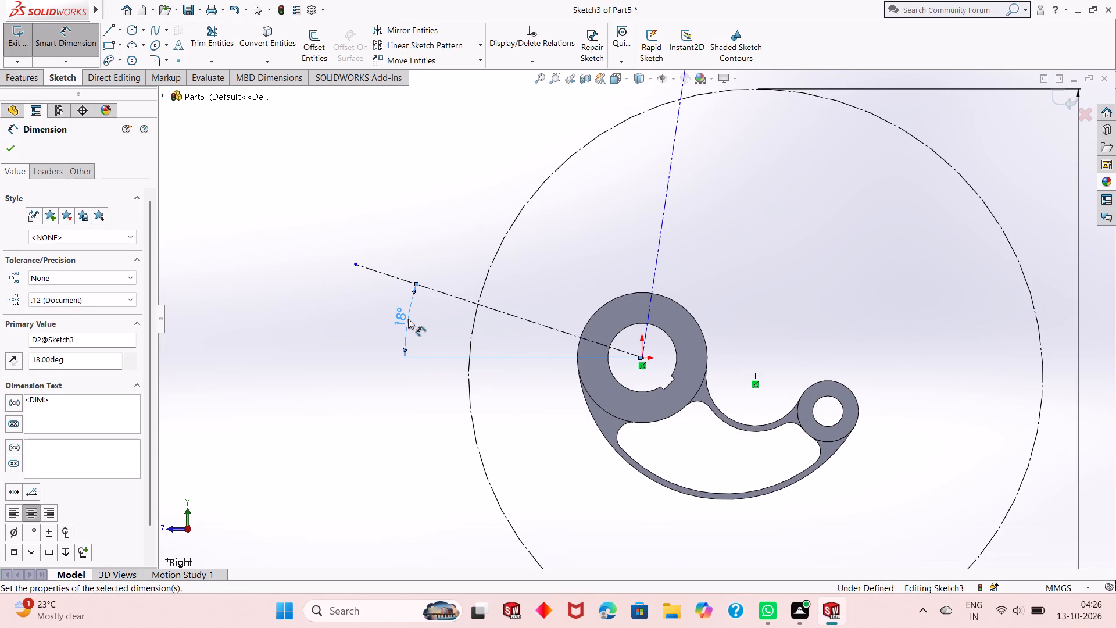
Dimension the angle between the two centerlines as 57°.
scroll(405, 359, "up", 4)
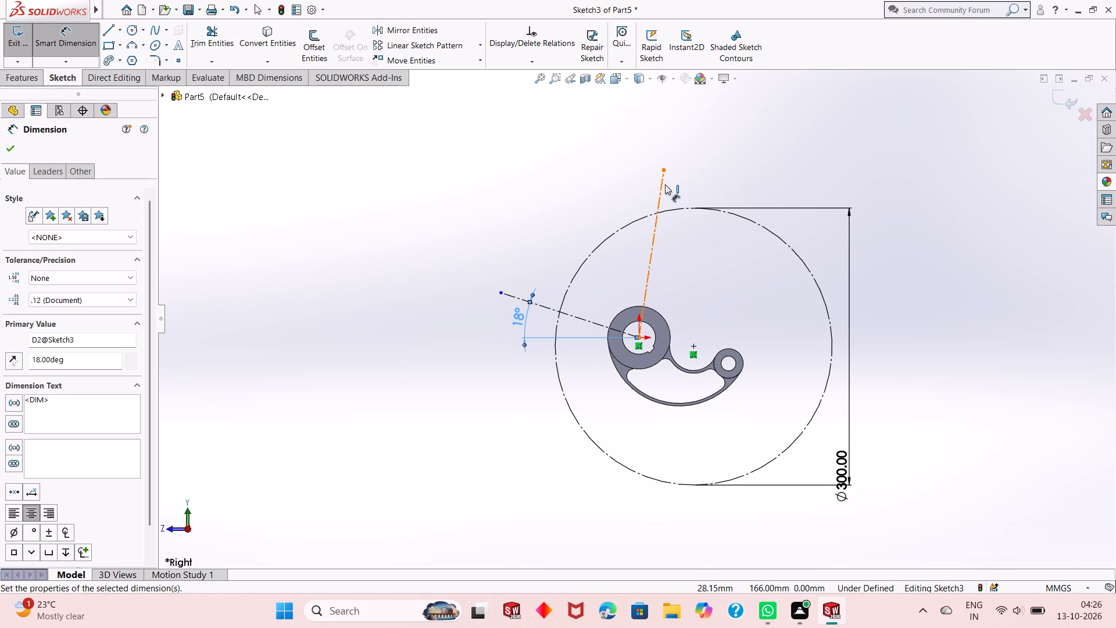
left_click(665, 184)
left_click(543, 308)
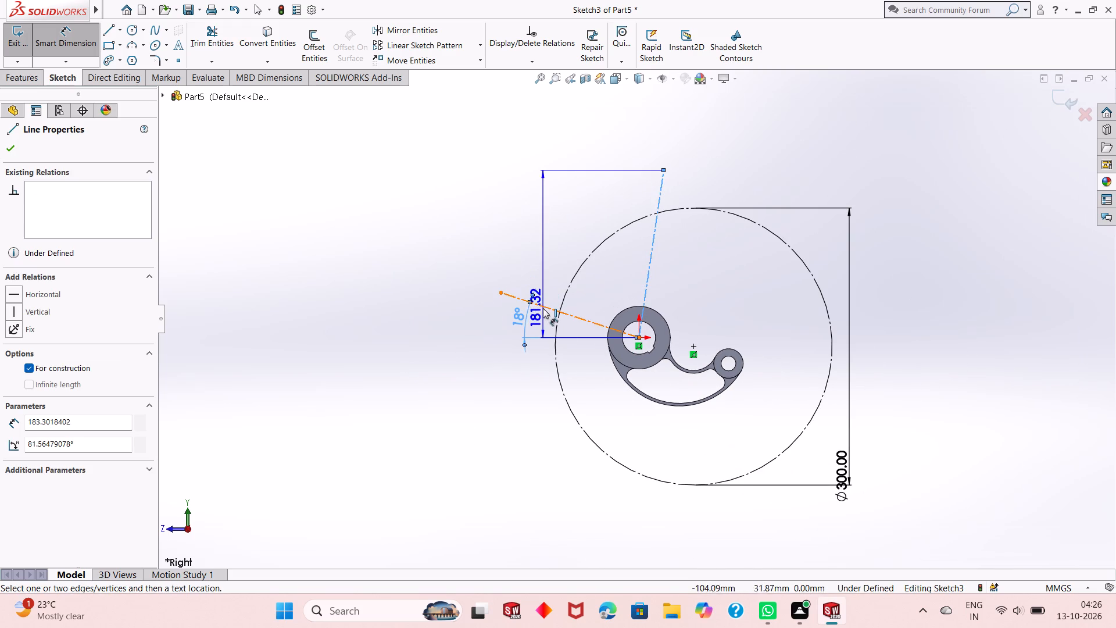
left_click(562, 206)
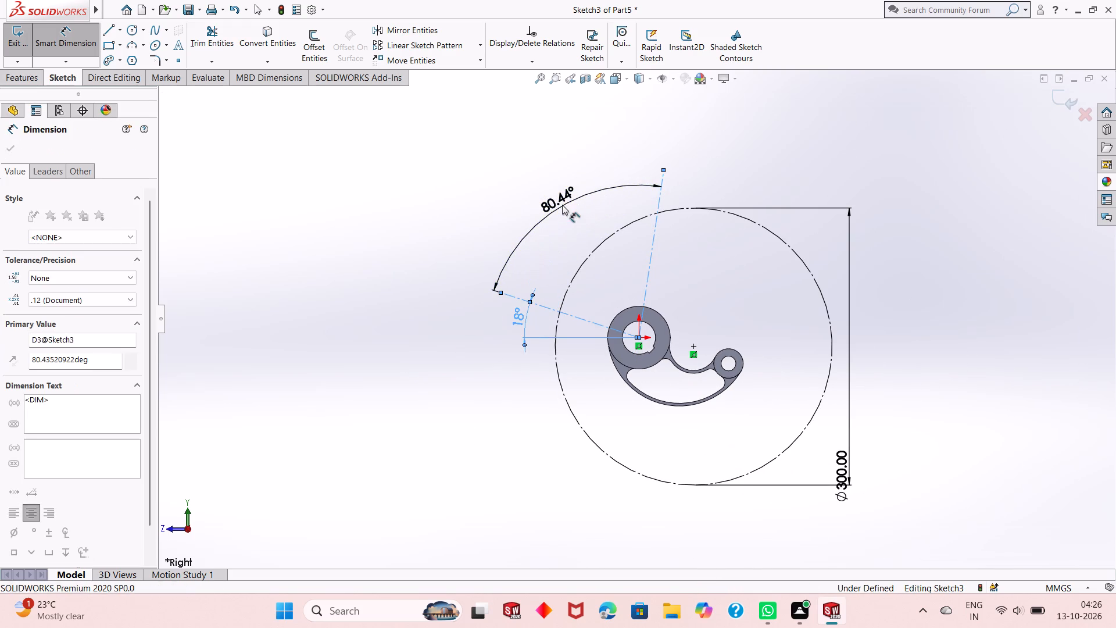
type("57")
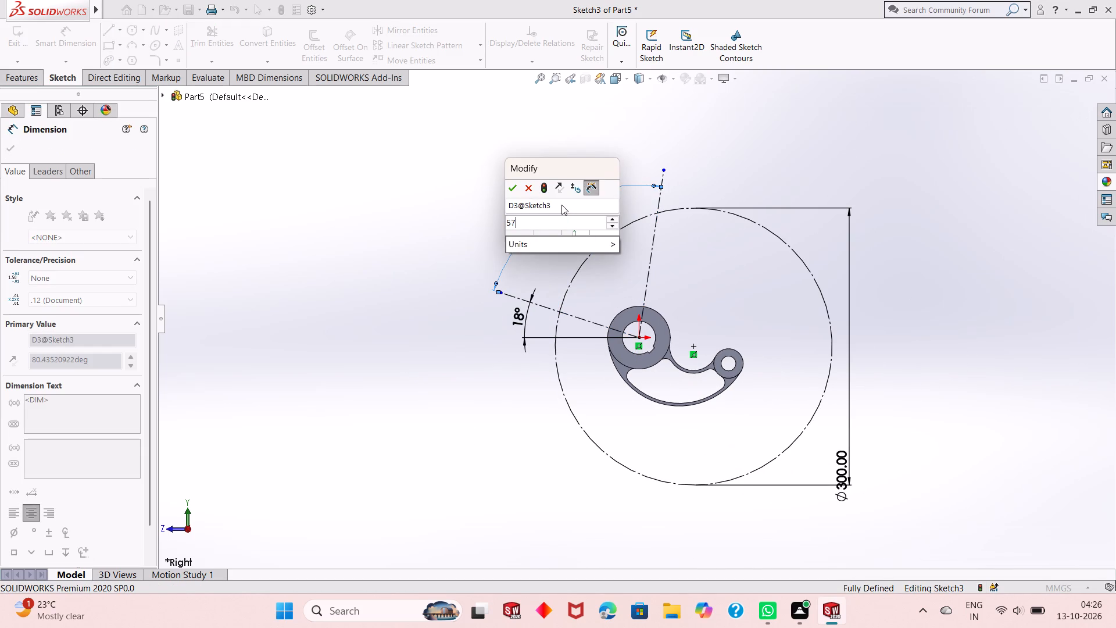
key("Return")
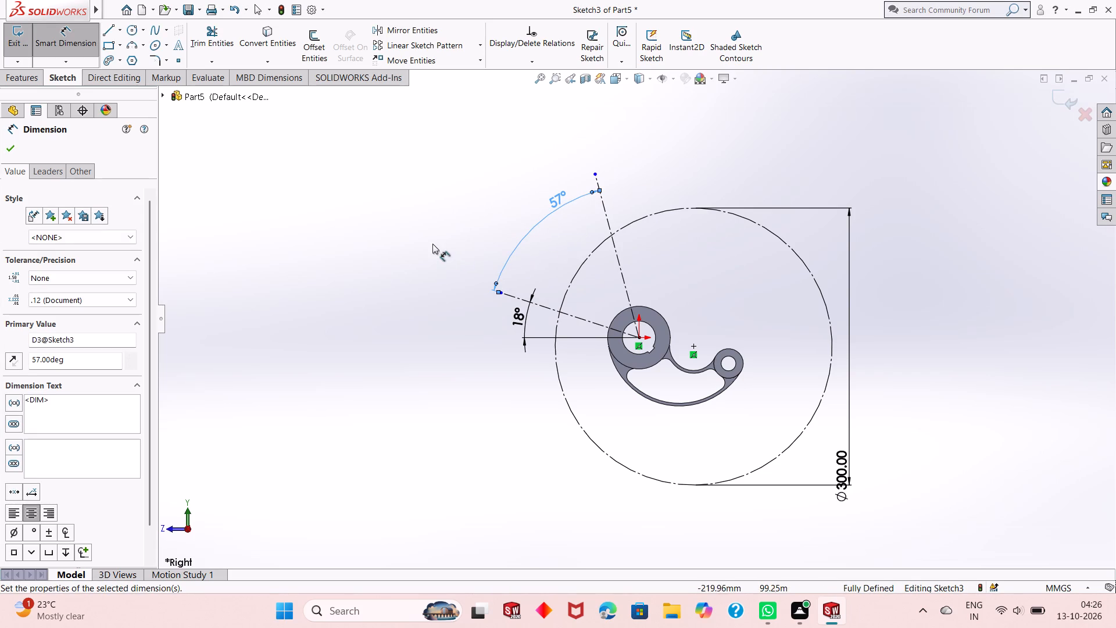
Move the 18° dimension farther out from the origin, near the outer end of the shallower centerline.
right_click(405, 235)
left_click(428, 272)
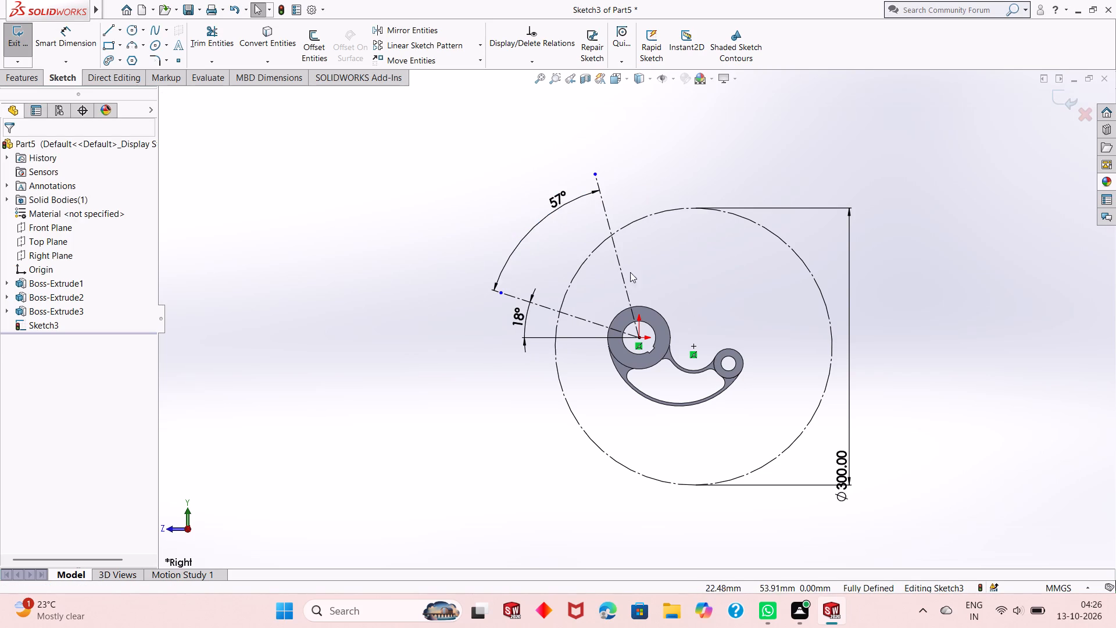
scroll(607, 254, "down", 3)
left_click_drag(463, 389, 463, 389)
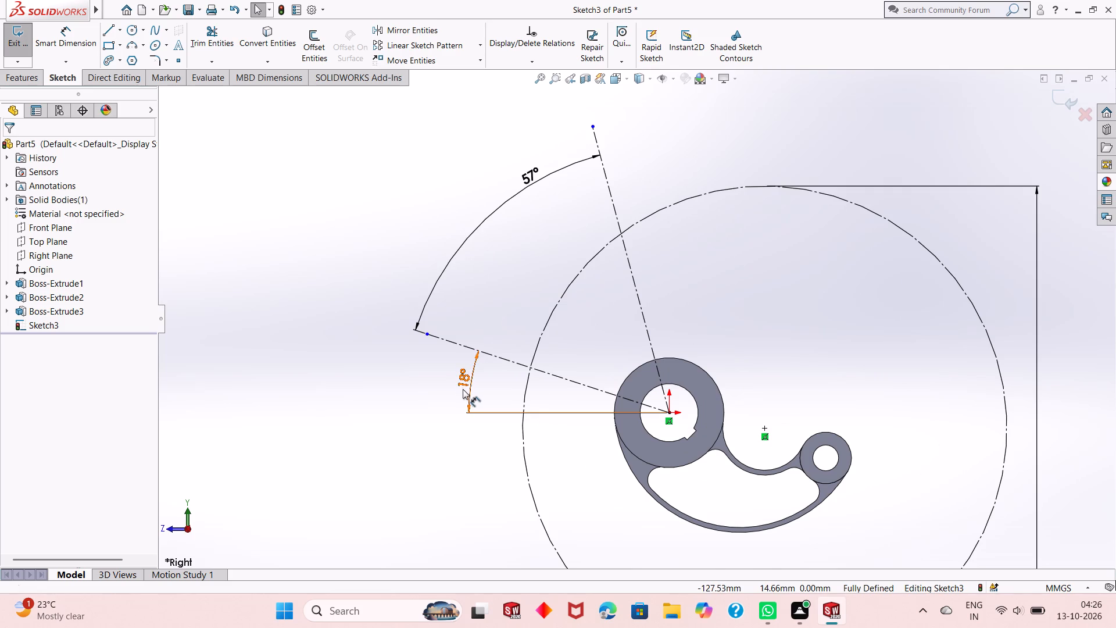
left_click_drag(463, 389, 416, 386)
left_click(380, 354)
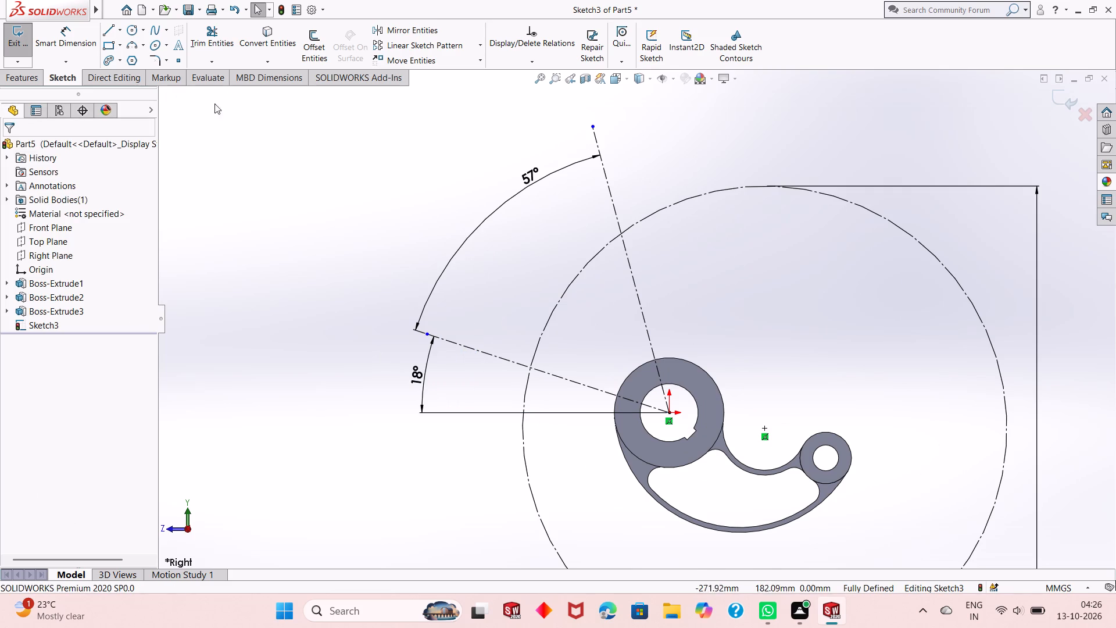
Draw a circle of about 20 mm radius centred where the steeper centerline crosses the construction circle.
left_click(134, 33)
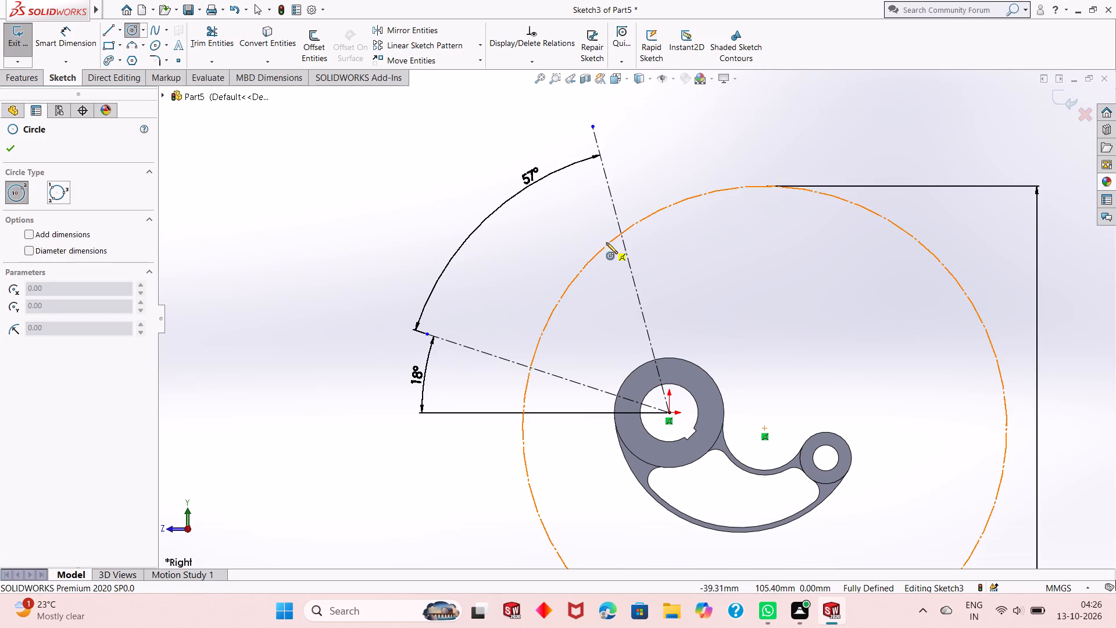
left_click(621, 233)
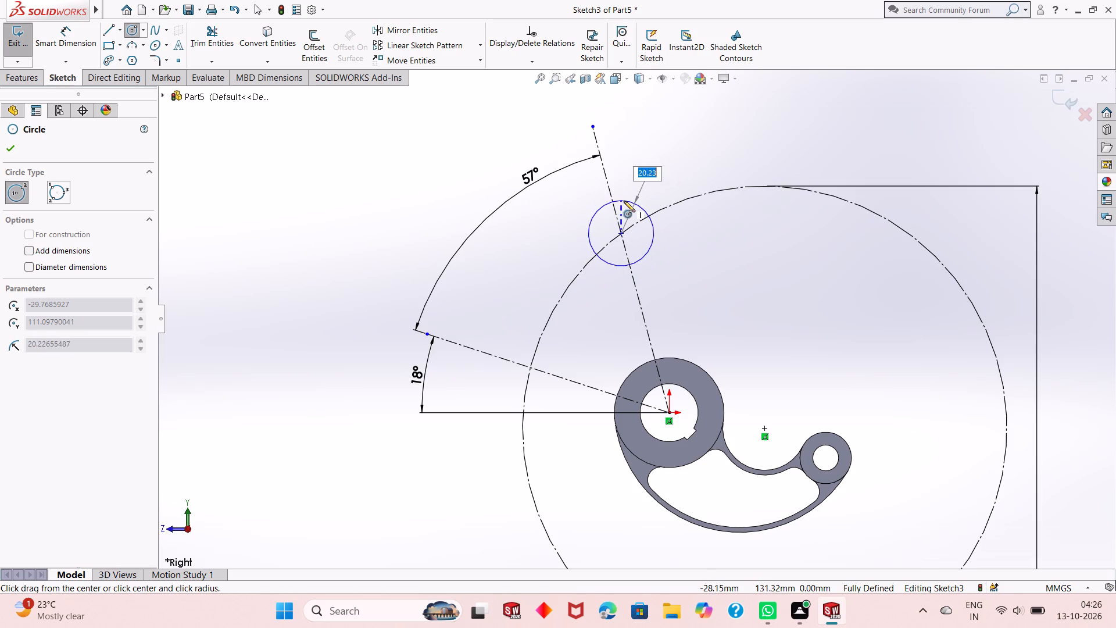
left_click(623, 201)
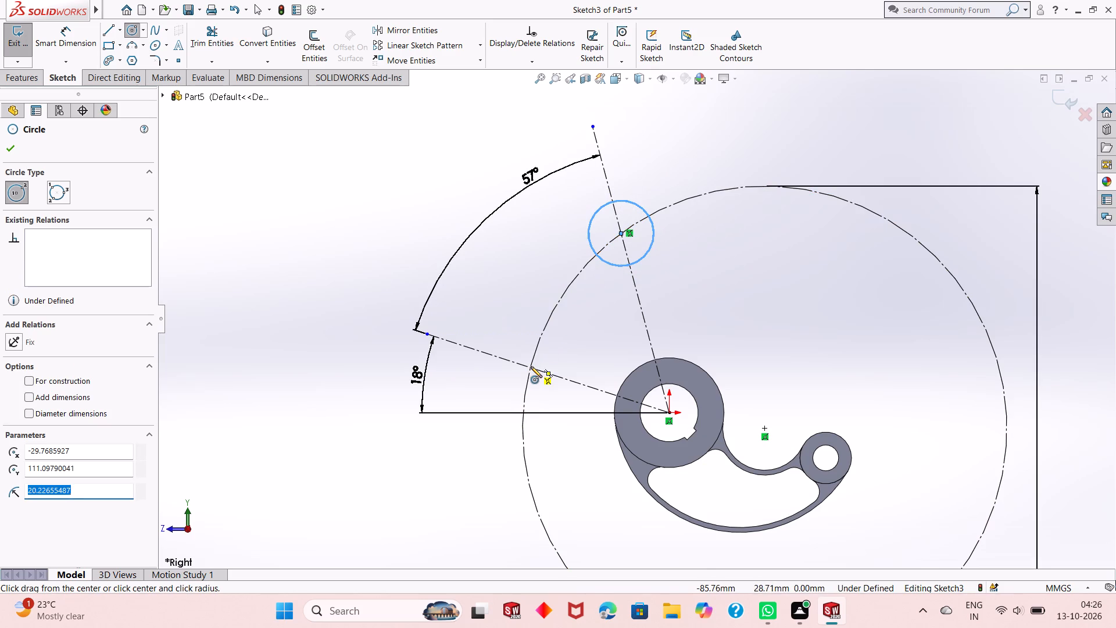
Draw a circle of about 17 mm radius centred where the shallower centerline crosses the construction circle.
left_click(531, 366)
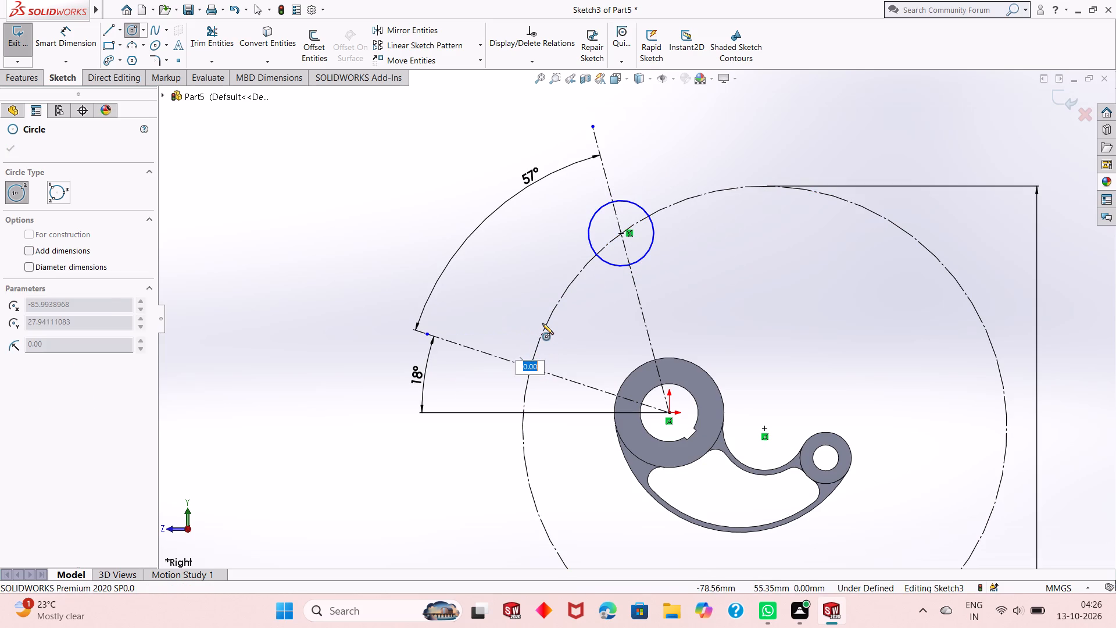
key("Escape")
left_click(135, 29)
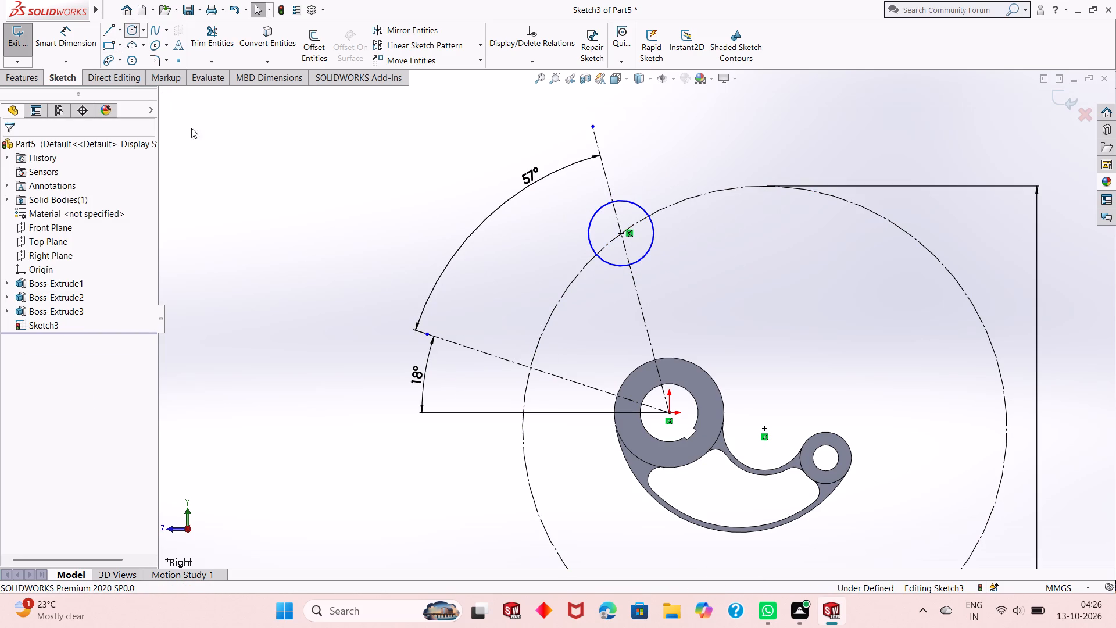
scroll(534, 370, "up", 1)
scroll(534, 370, "down", 3)
scroll(590, 334, "down", 4)
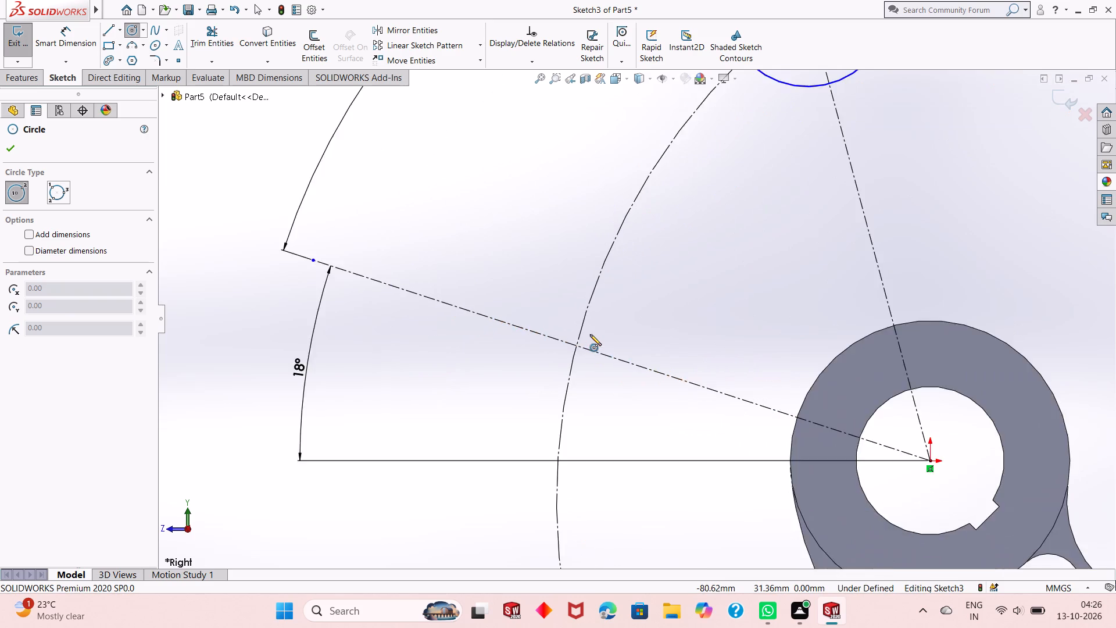
scroll(590, 334, "down", 3)
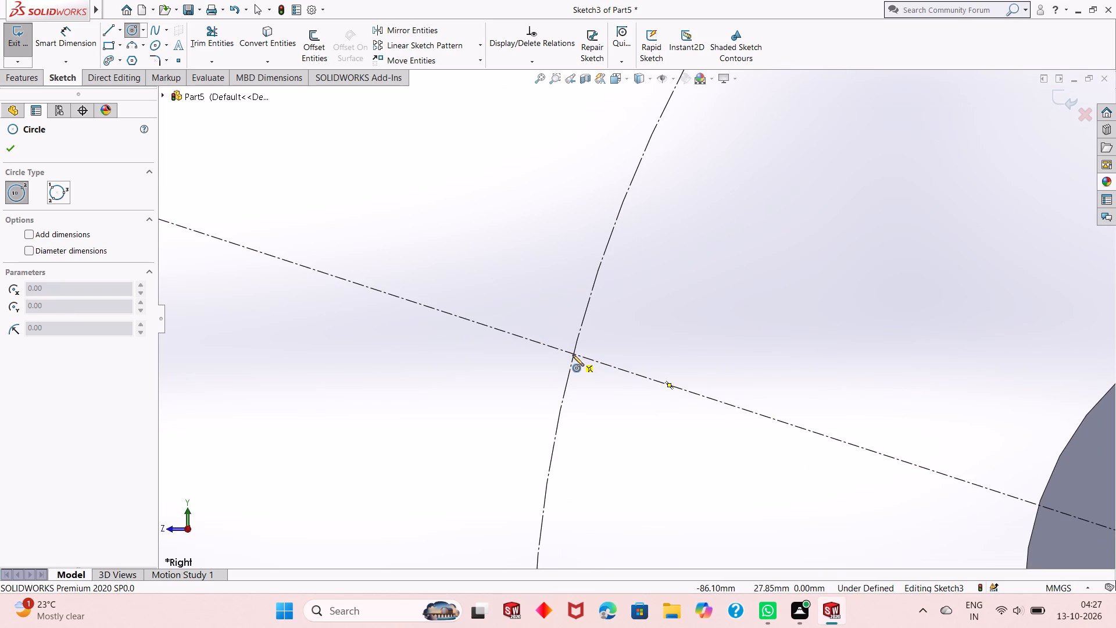
left_click(574, 354)
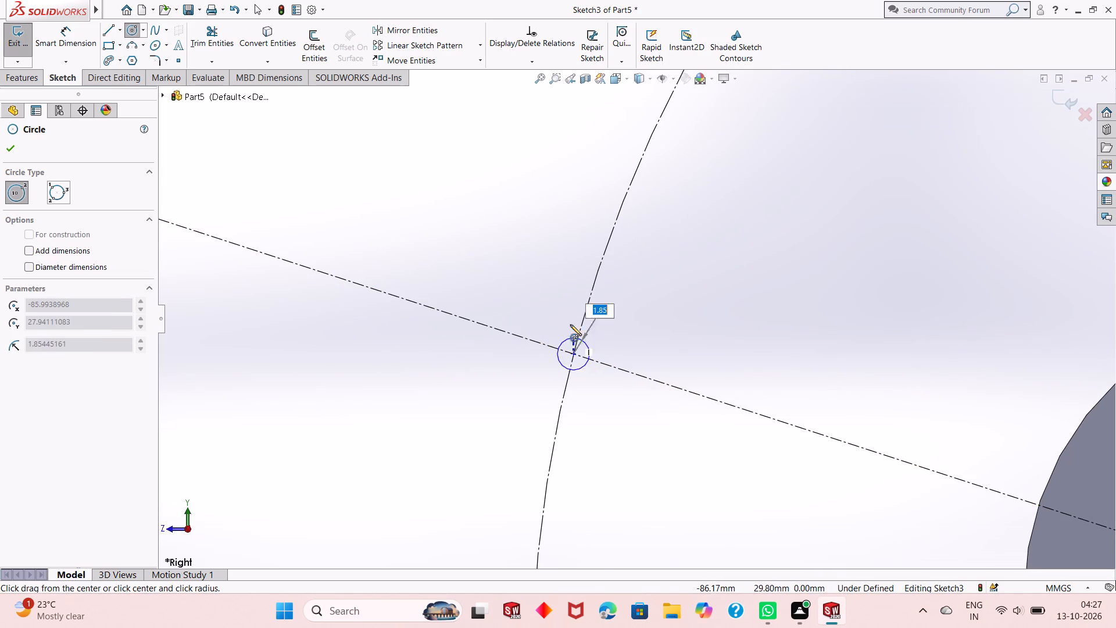
left_click(557, 207)
key("Escape")
scroll(541, 386, "down", 5)
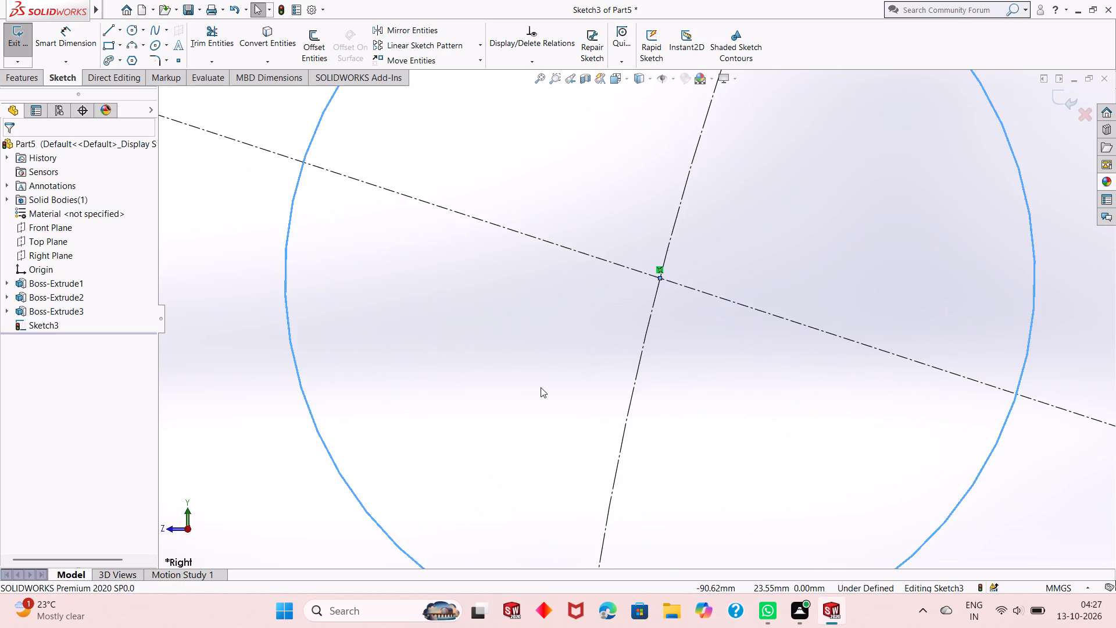
scroll(541, 387, "up", 16)
scroll(736, 177, "down", 2)
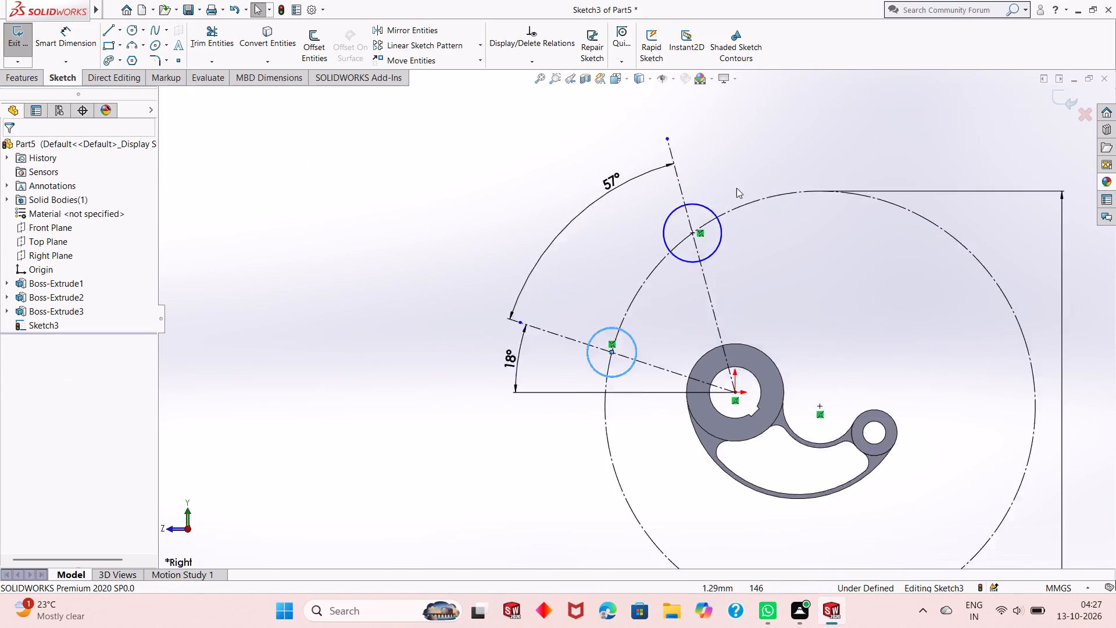
scroll(736, 188, "down", 1)
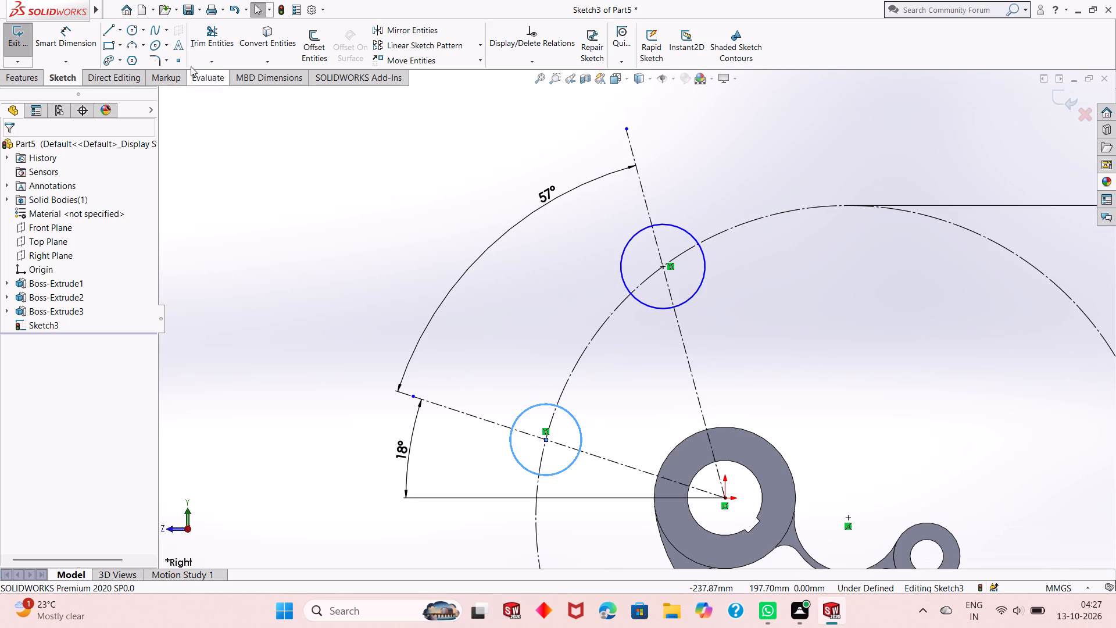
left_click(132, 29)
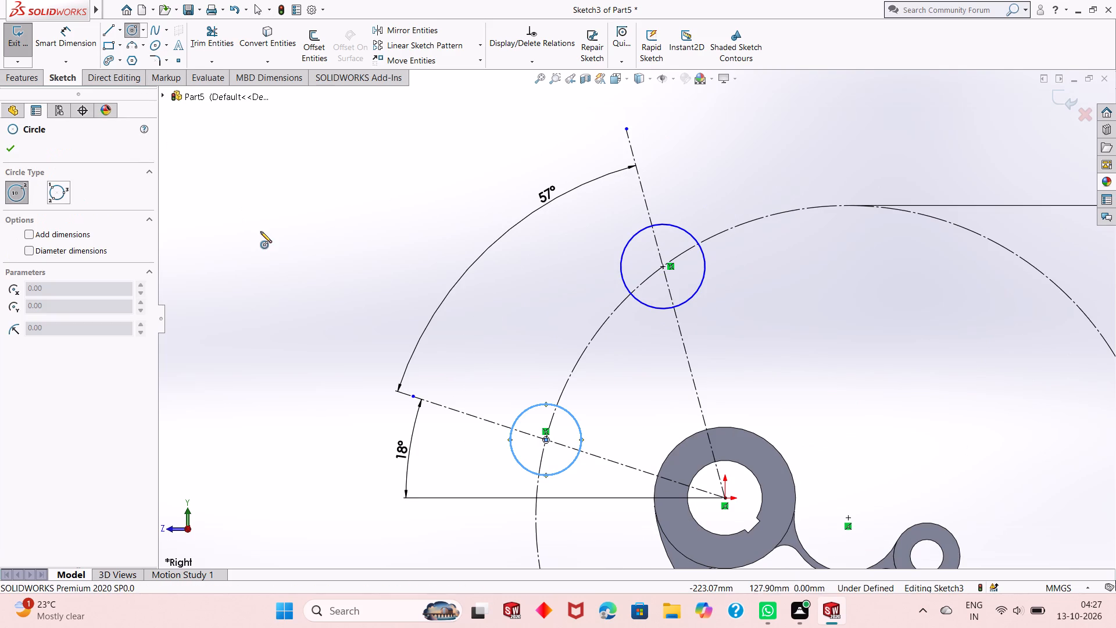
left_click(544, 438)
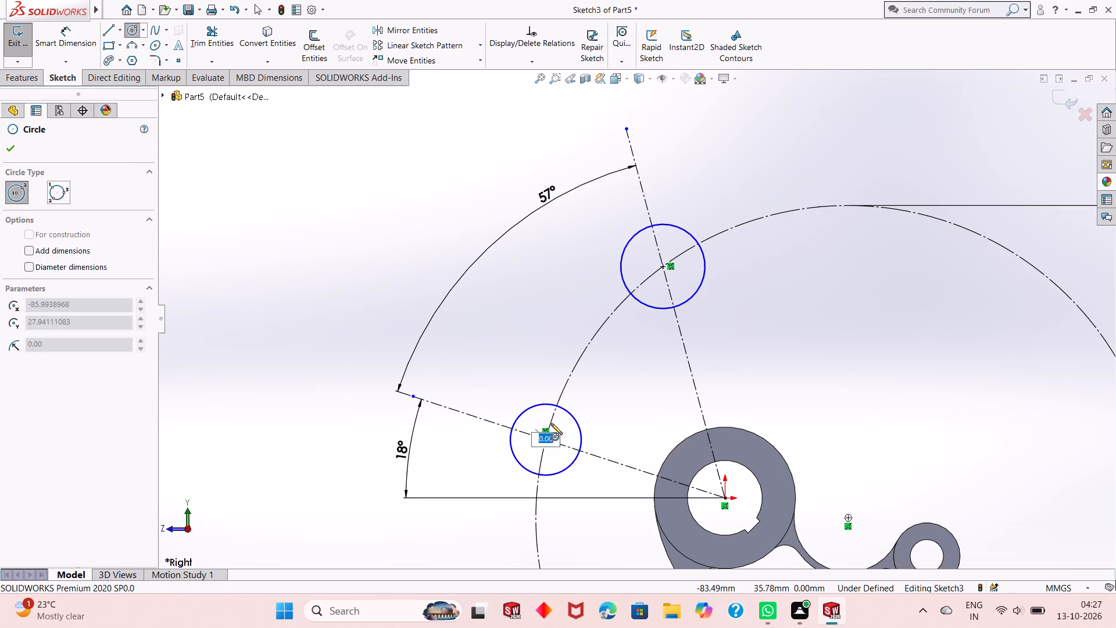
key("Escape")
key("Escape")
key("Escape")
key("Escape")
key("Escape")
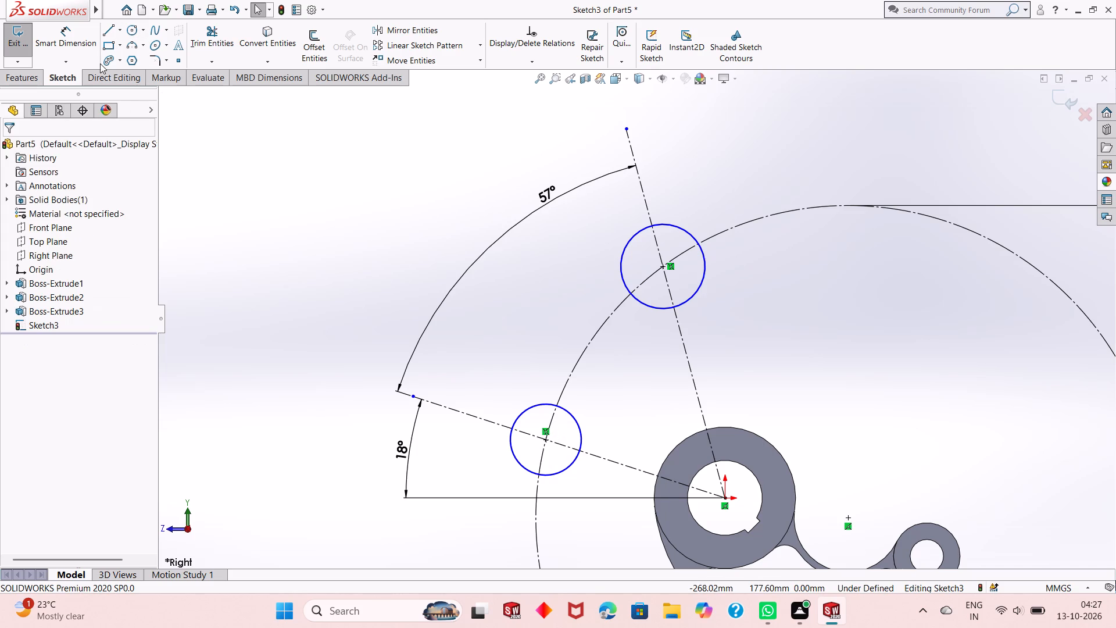
Draw concentric inner circles, about 9 mm radius on the shallower centerline and about 10 mm radius on the steeper one.
left_click(131, 33)
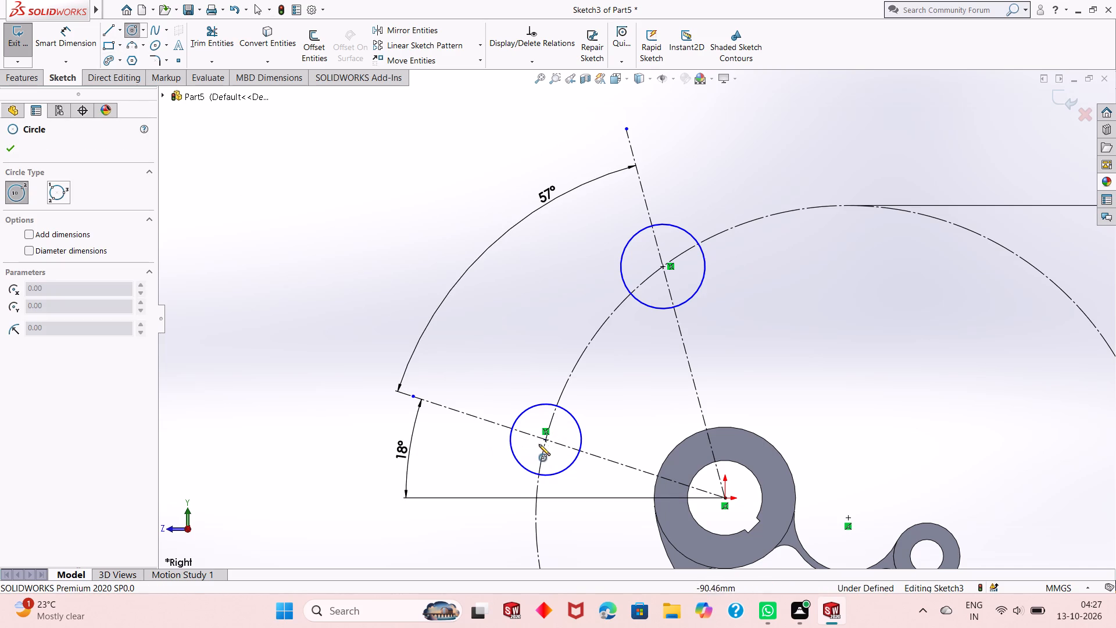
left_click(544, 441)
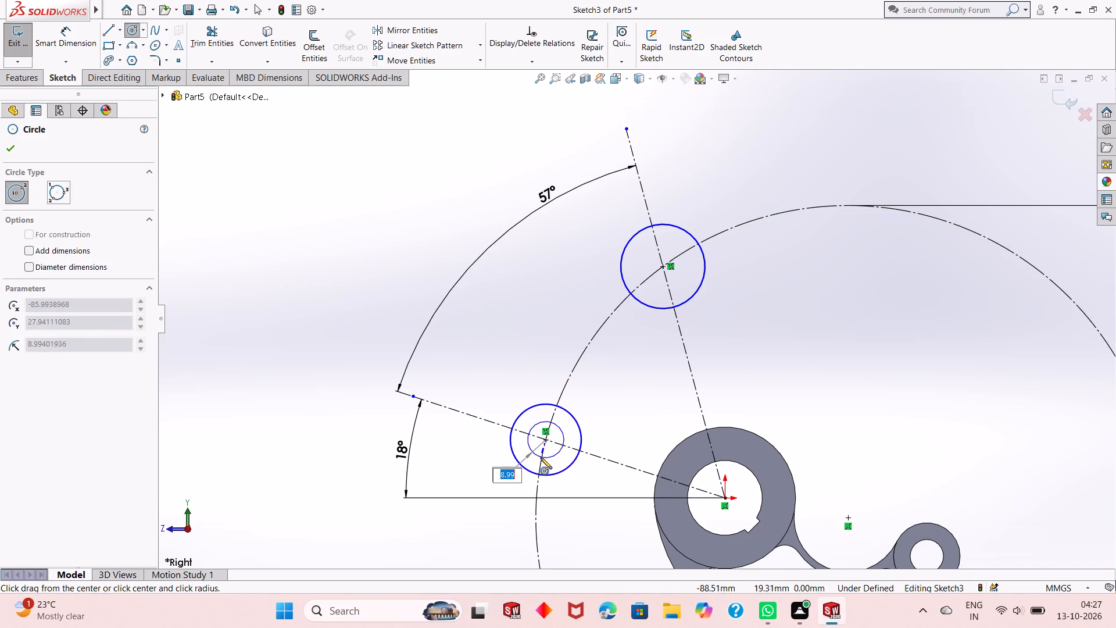
left_click(541, 458)
left_click(663, 267)
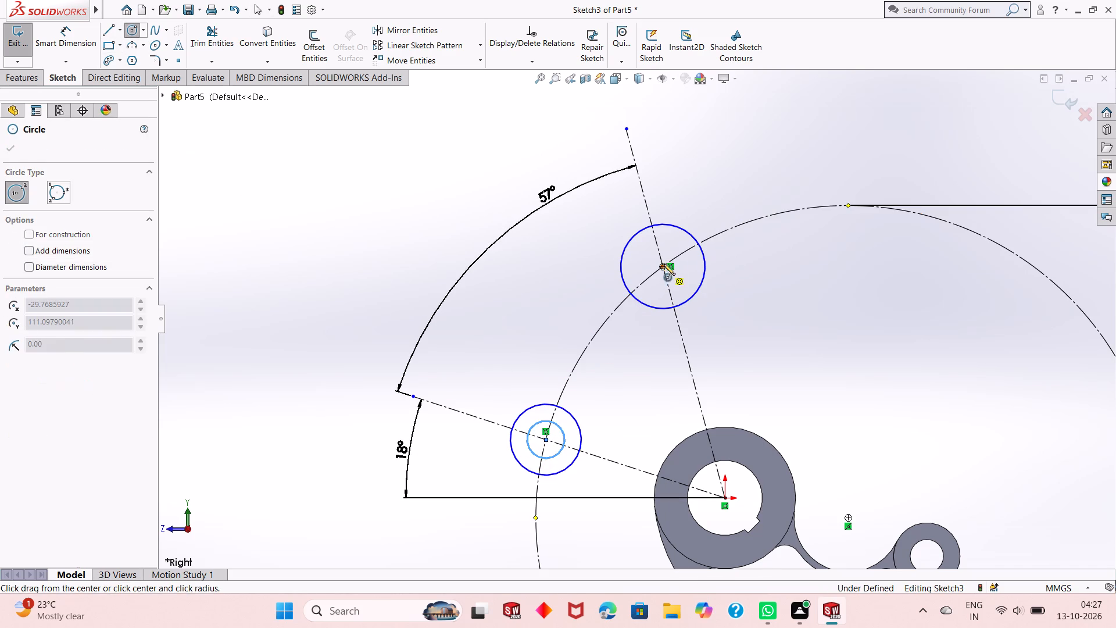
left_click(675, 250)
right_click(320, 177)
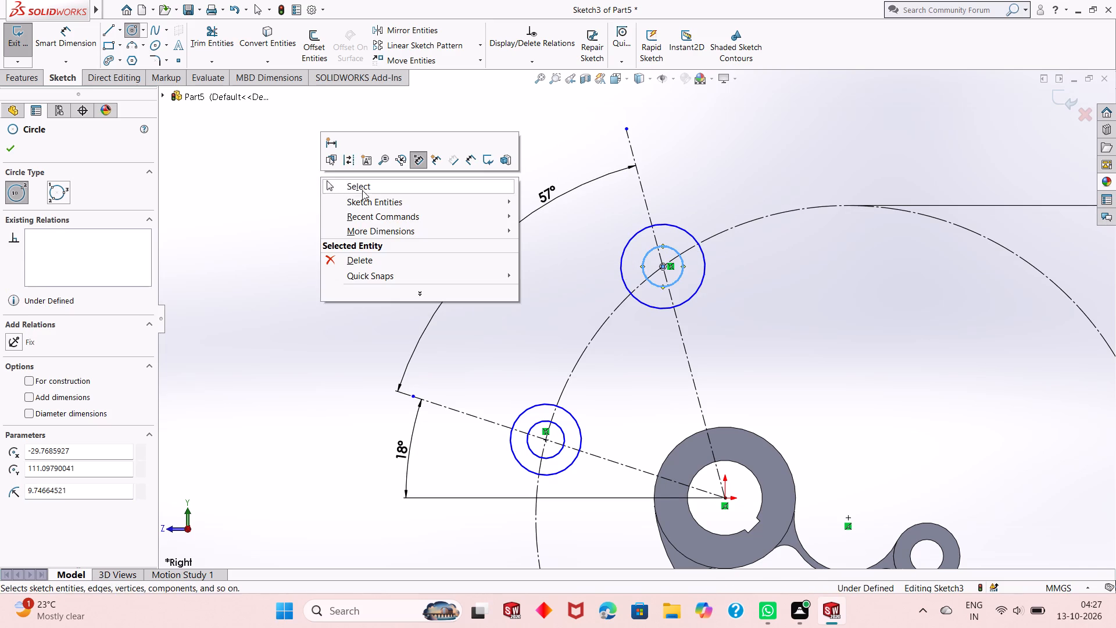
left_click(362, 190)
Dimension the outer circle on the shallower centerline at 25 mm diameter.
scroll(485, 316, "down", 1)
scroll(501, 333, "up", 3)
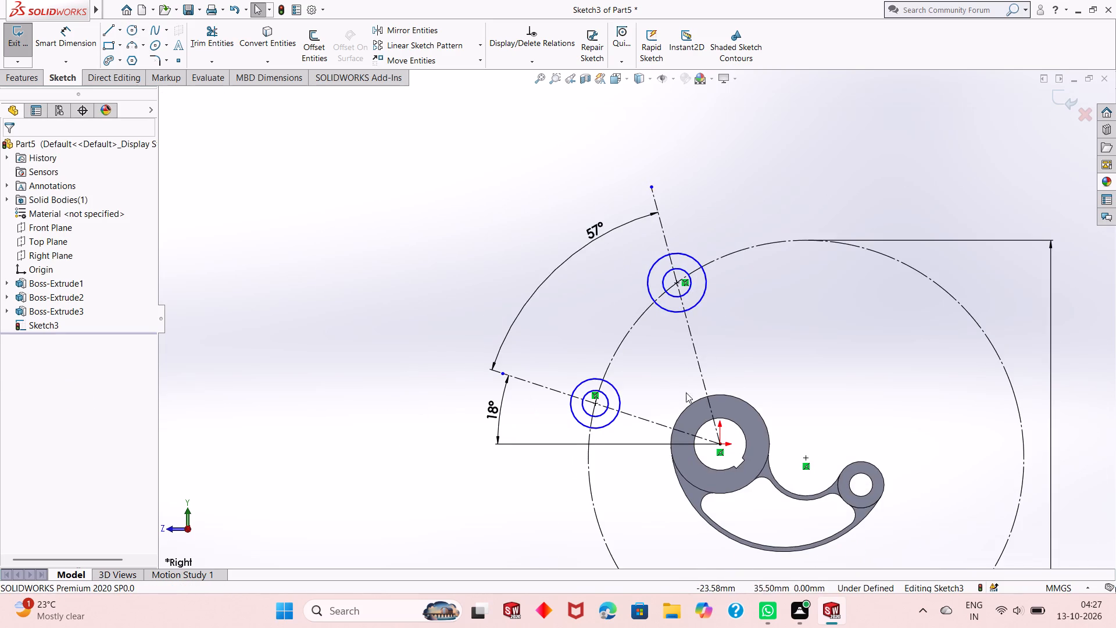
scroll(696, 402, "down", 2)
left_click(76, 37)
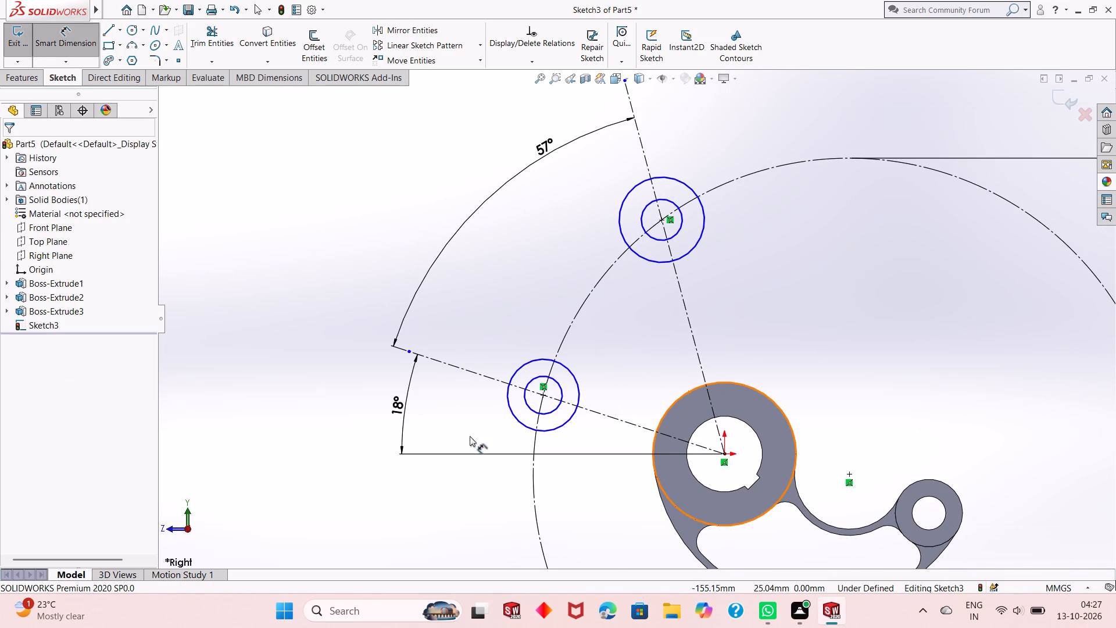
left_click(520, 420)
left_click(448, 497)
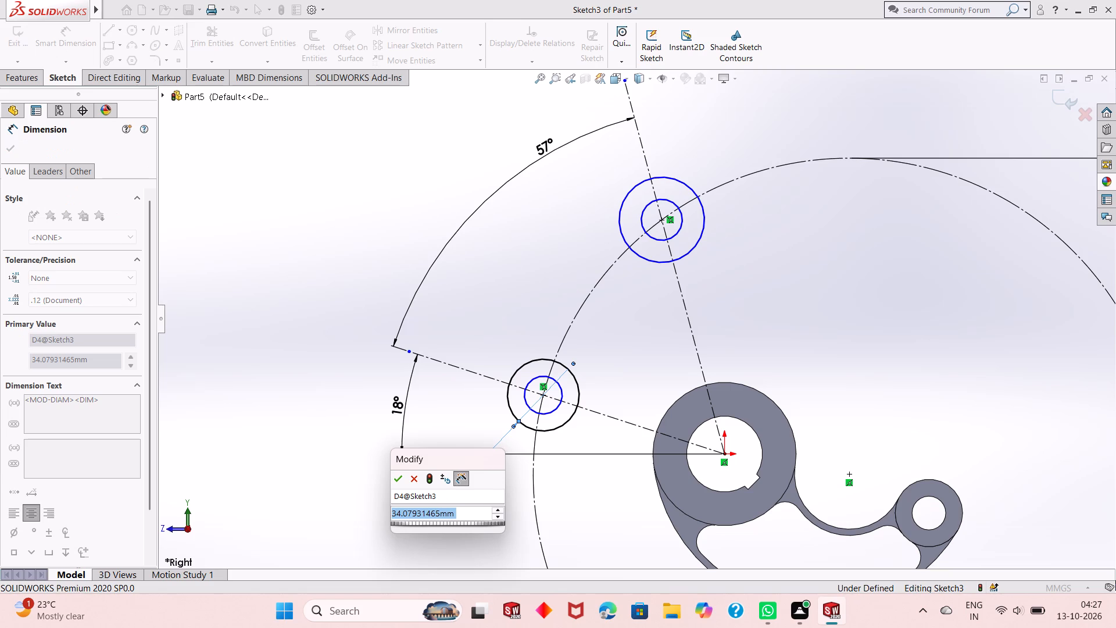
type("25")
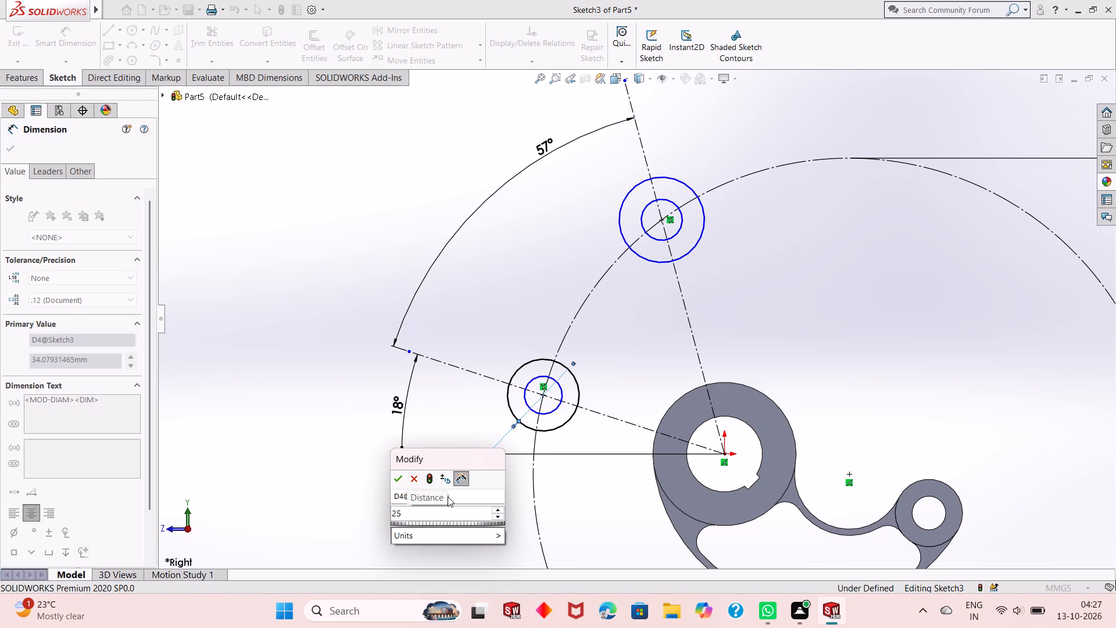
key("Return")
key("Escape")
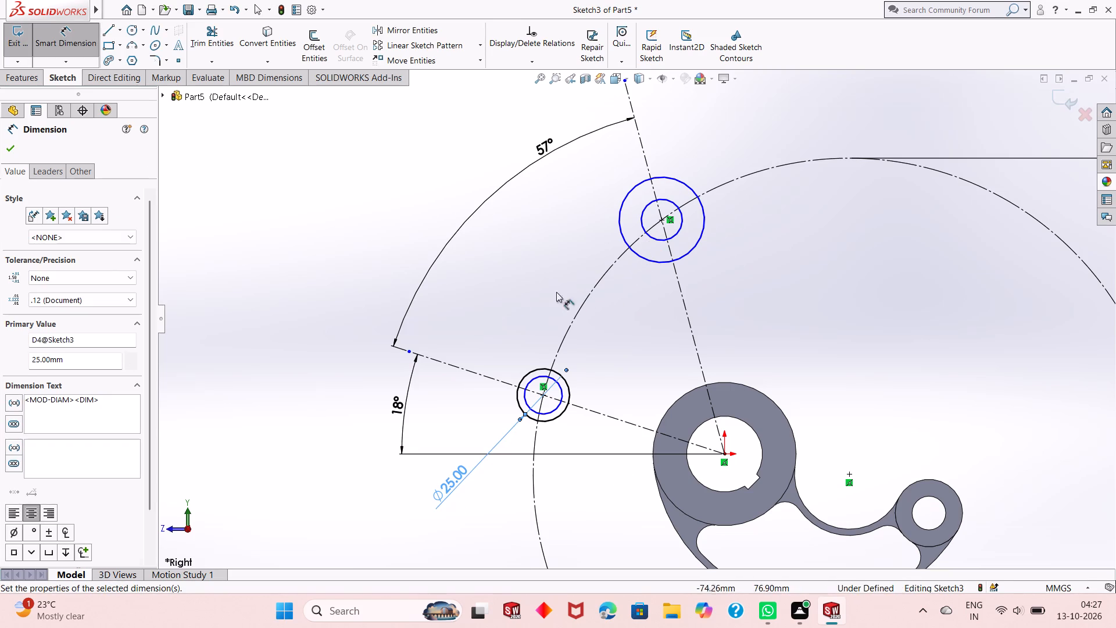
key("Escape")
key("Escape")
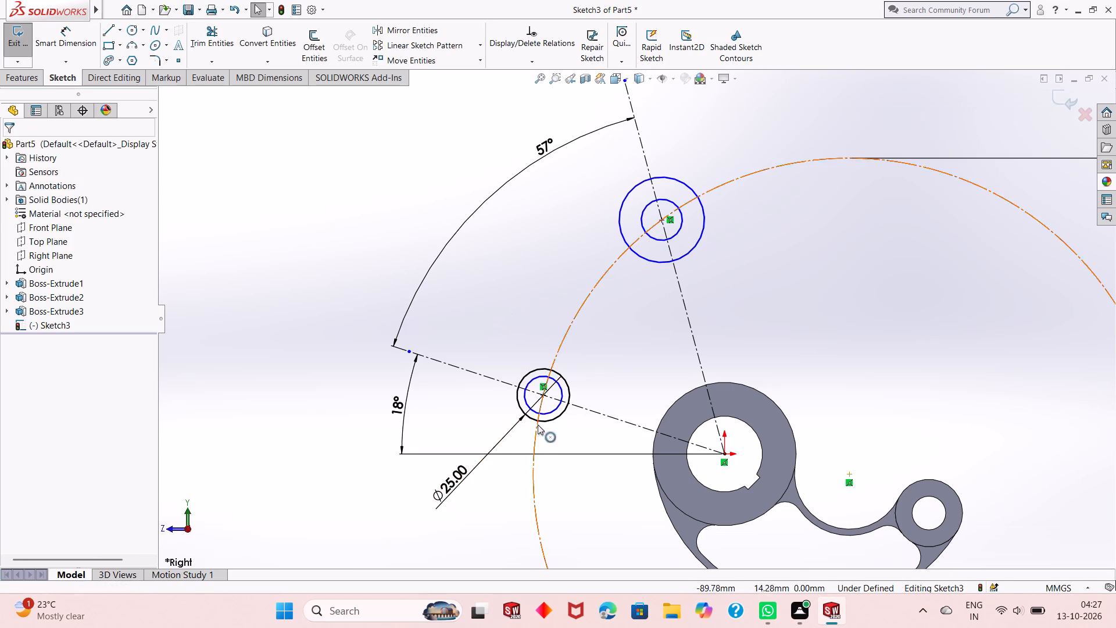
Add an equal relation between the outer circles on the two centerlines.
left_click(559, 418)
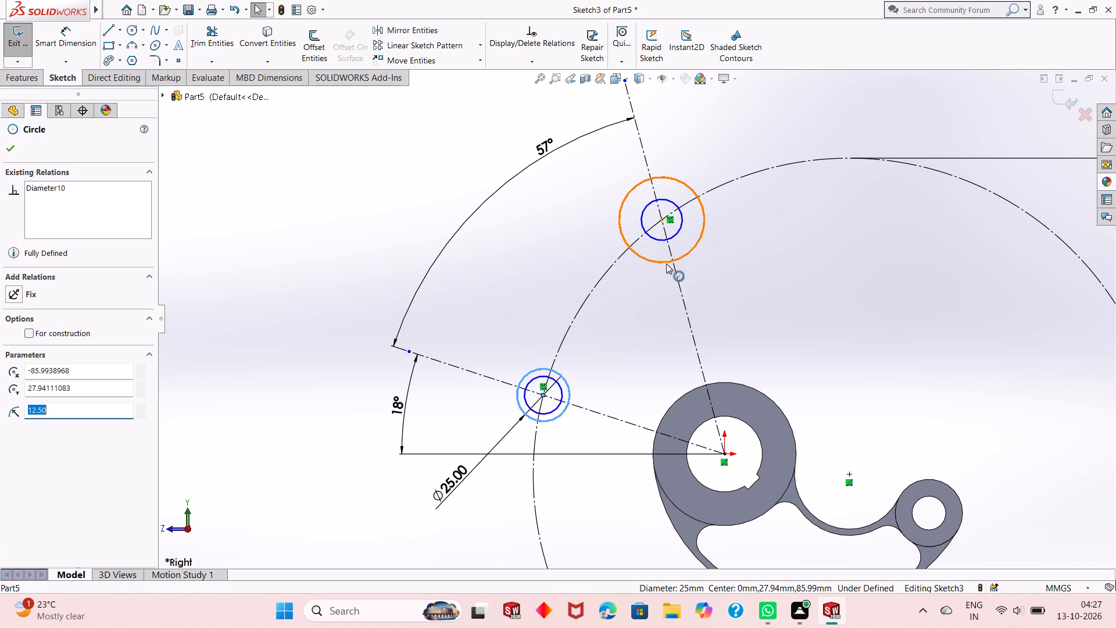
left_click(664, 262, "ctrl")
left_click(749, 209)
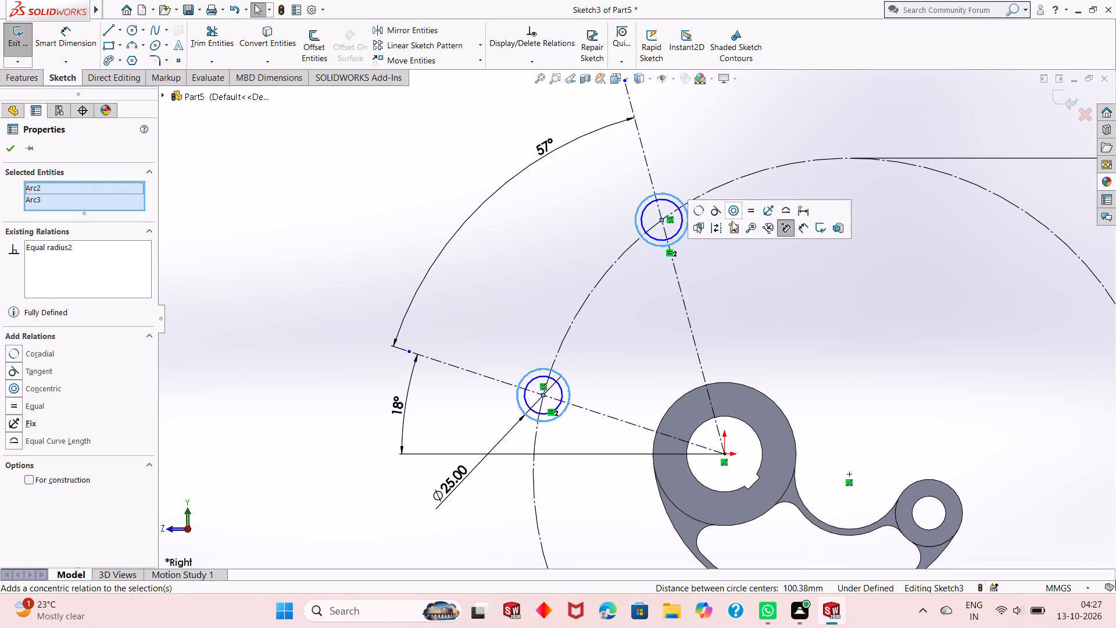
Dimension the inner circle on the shallower centerline at 14 mm diameter.
left_click(80, 42)
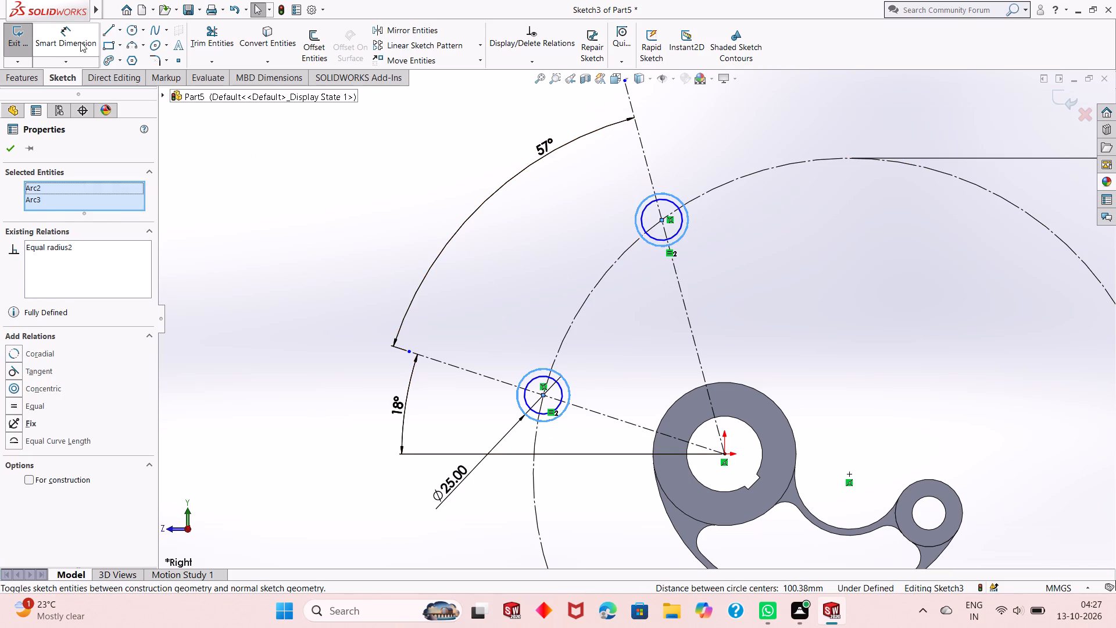
left_click(535, 413)
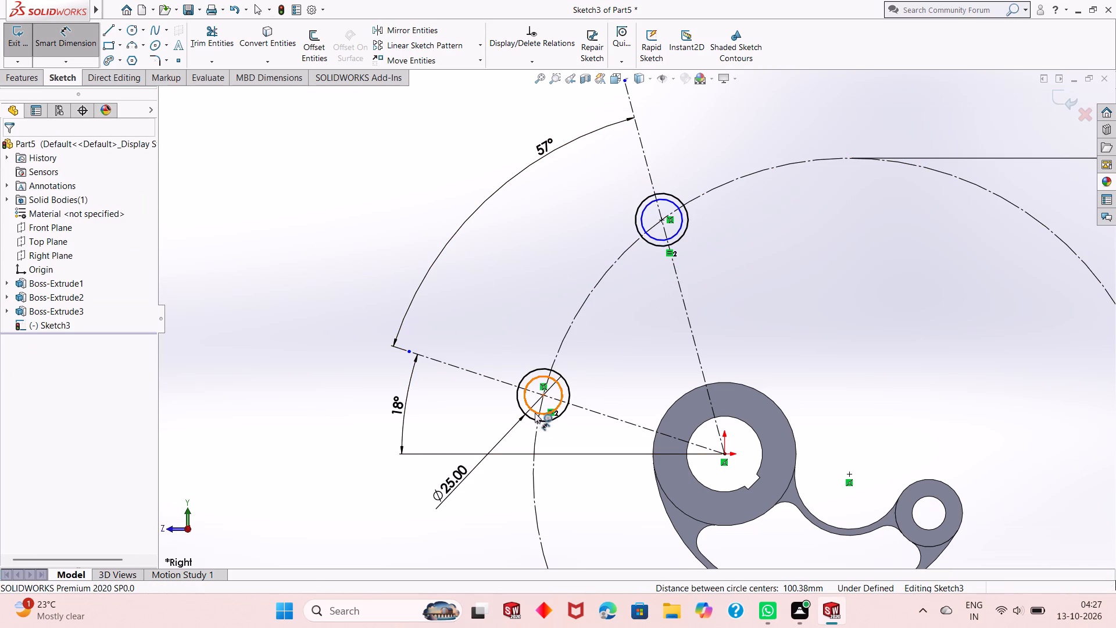
left_click(419, 427)
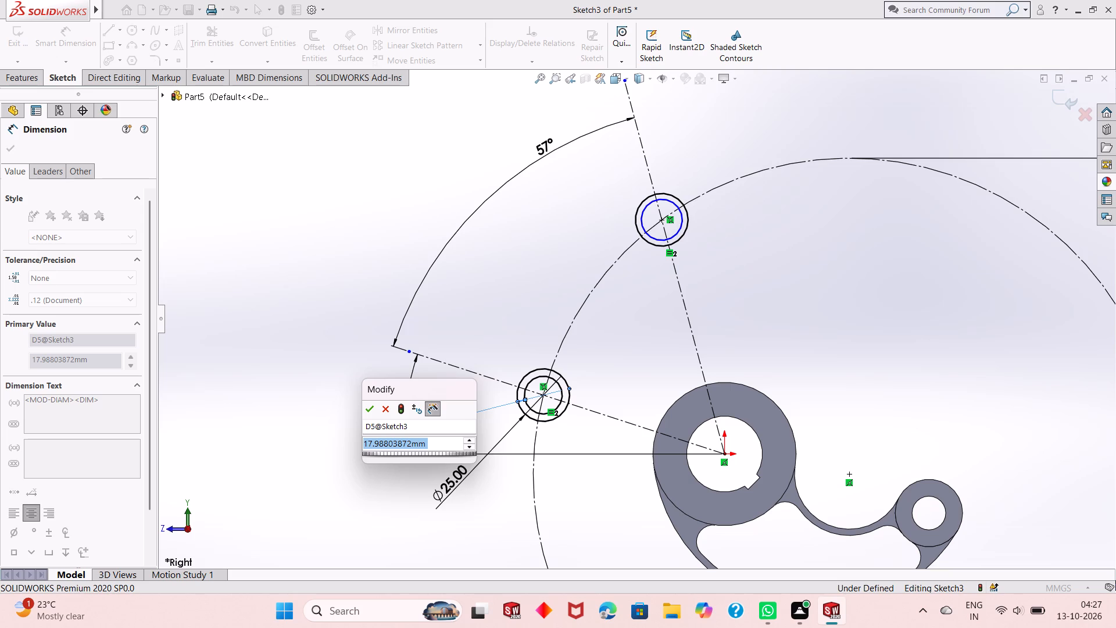
key("1")
key("4")
key("Return")
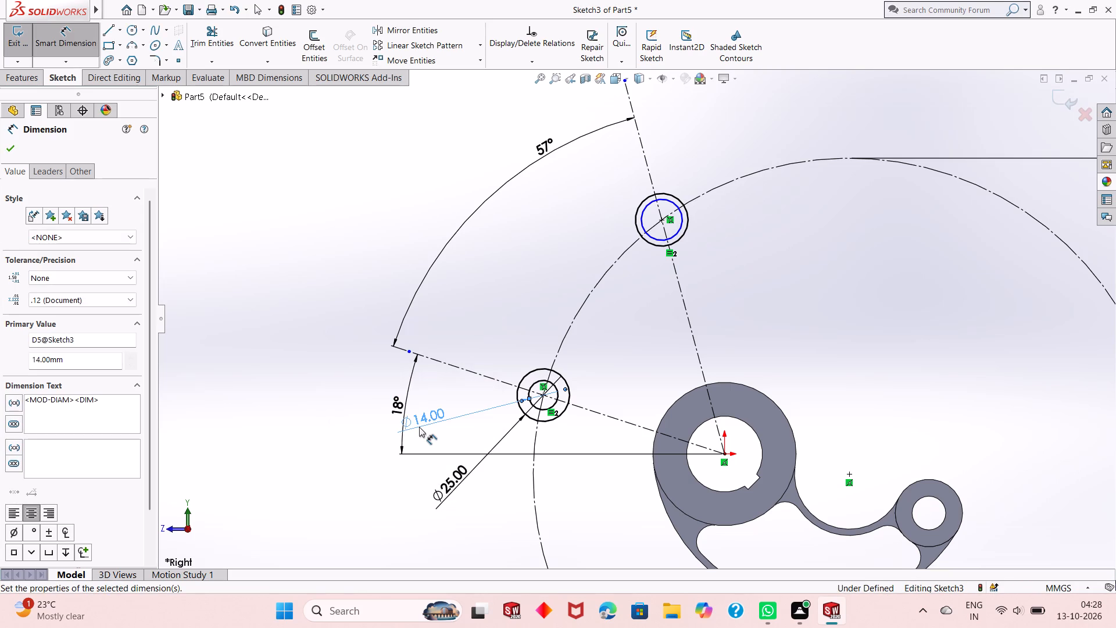
key("Escape")
key("Escape")
key("Escape")
scroll(573, 405, "down", 3)
scroll(531, 348, "down", 1)
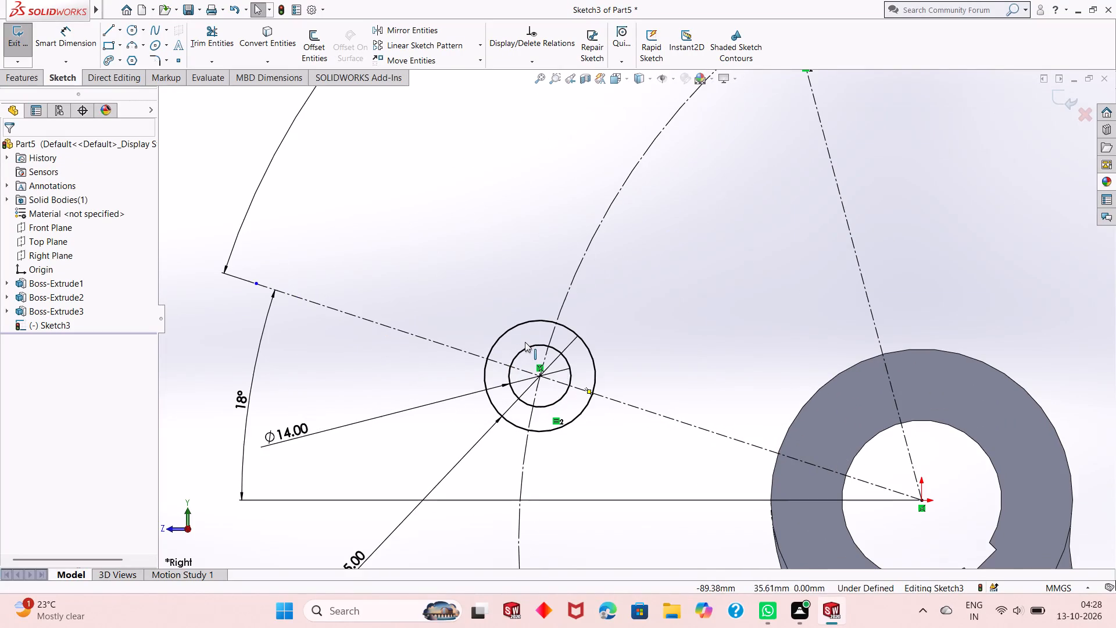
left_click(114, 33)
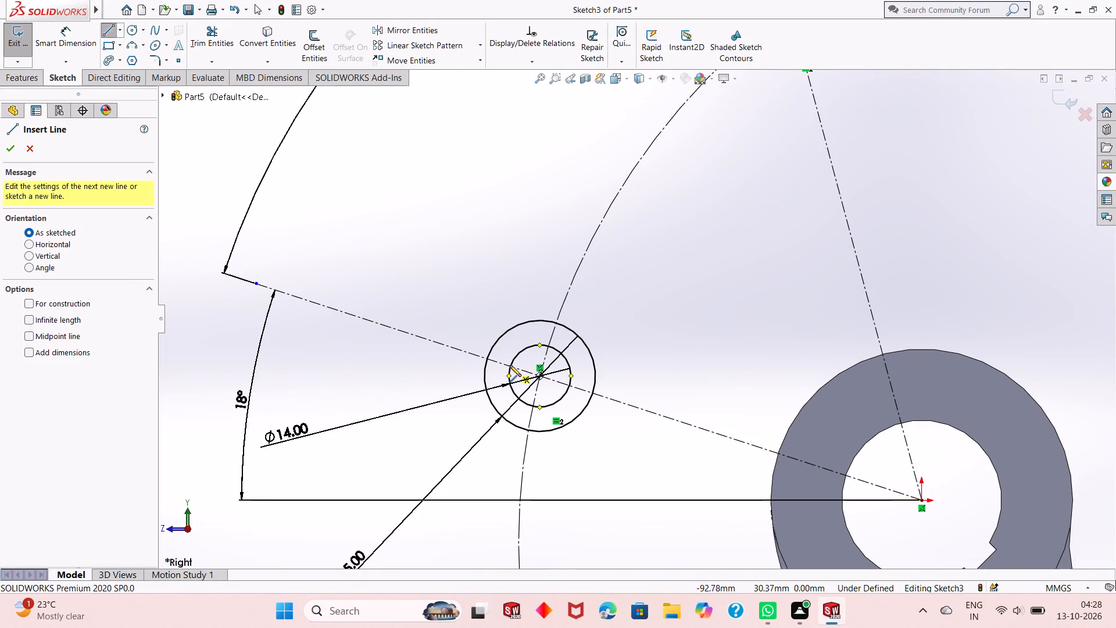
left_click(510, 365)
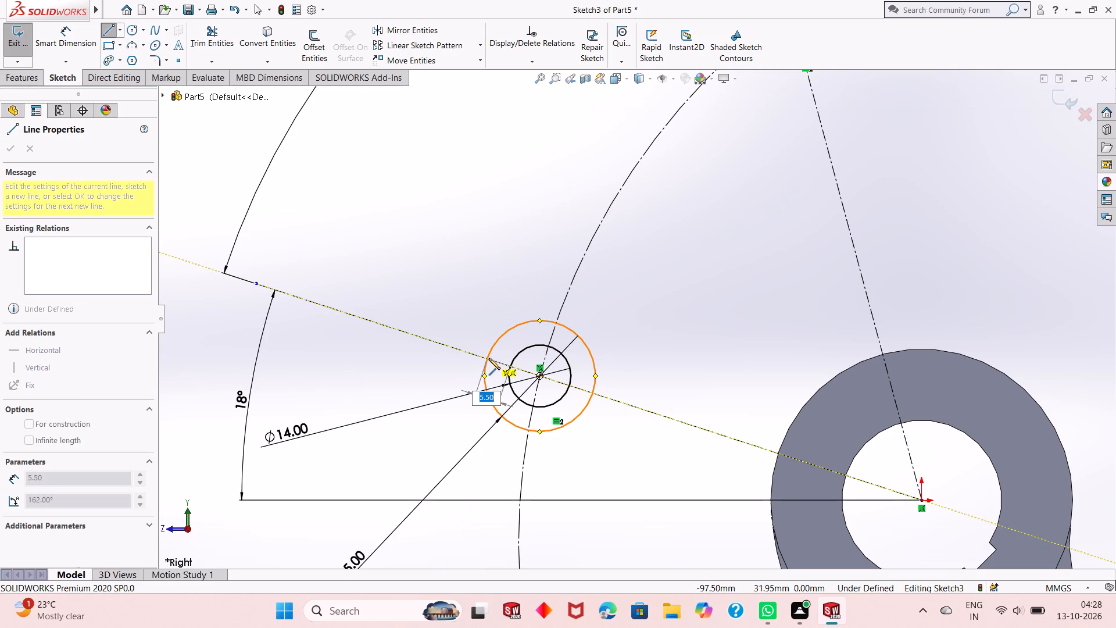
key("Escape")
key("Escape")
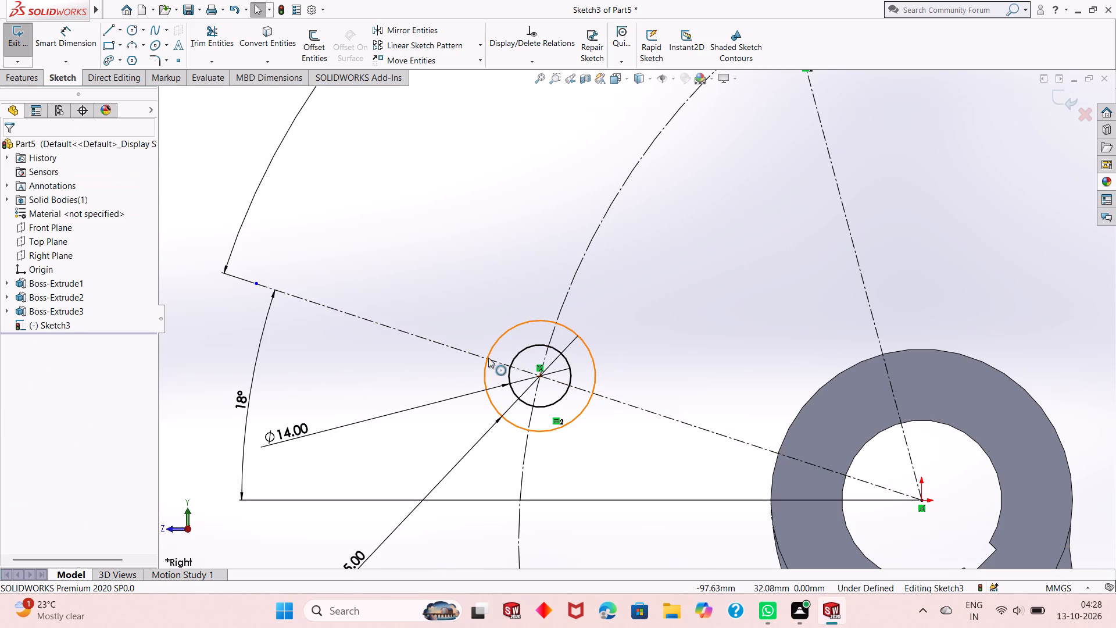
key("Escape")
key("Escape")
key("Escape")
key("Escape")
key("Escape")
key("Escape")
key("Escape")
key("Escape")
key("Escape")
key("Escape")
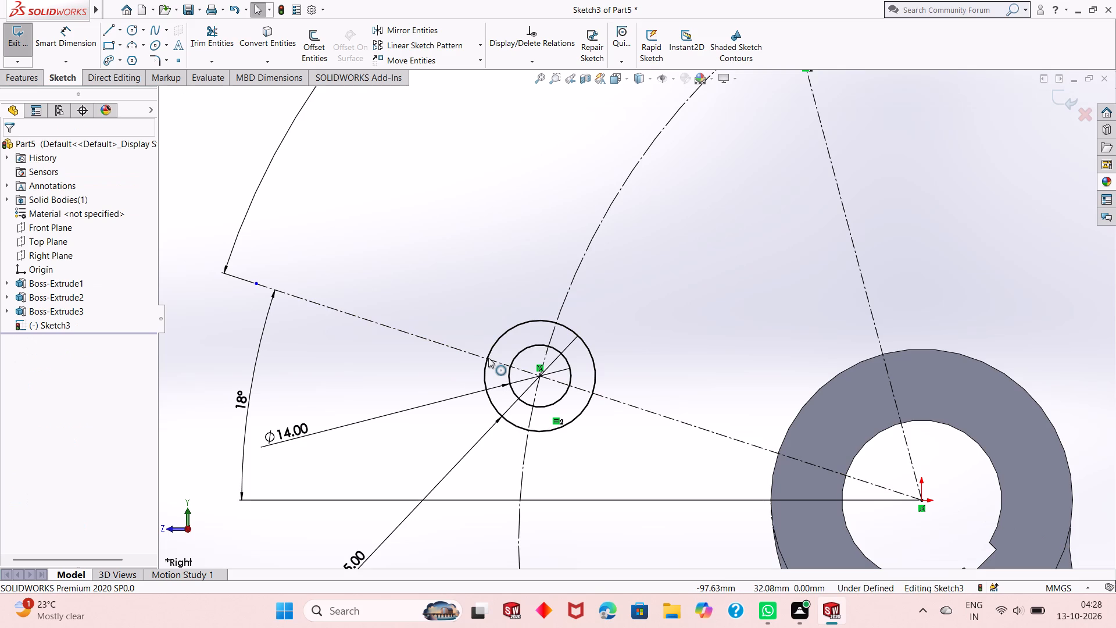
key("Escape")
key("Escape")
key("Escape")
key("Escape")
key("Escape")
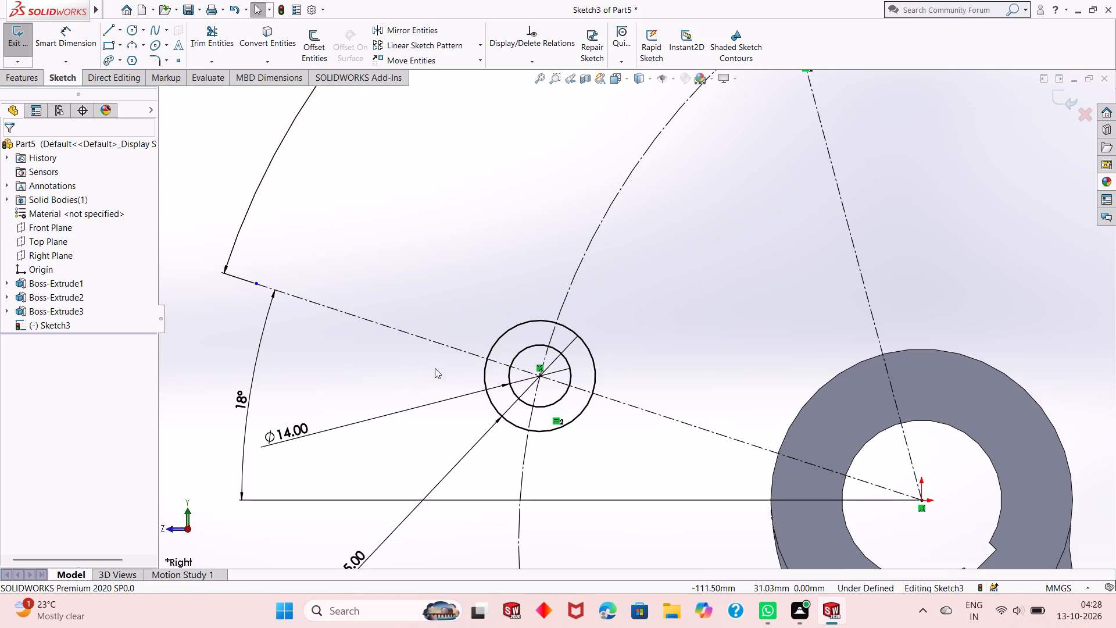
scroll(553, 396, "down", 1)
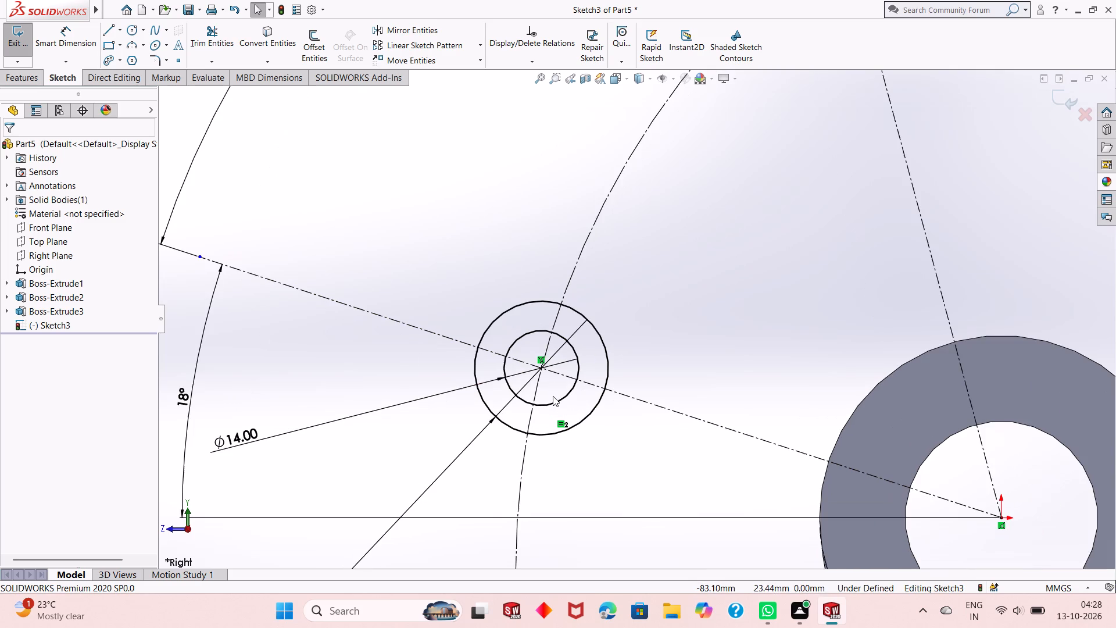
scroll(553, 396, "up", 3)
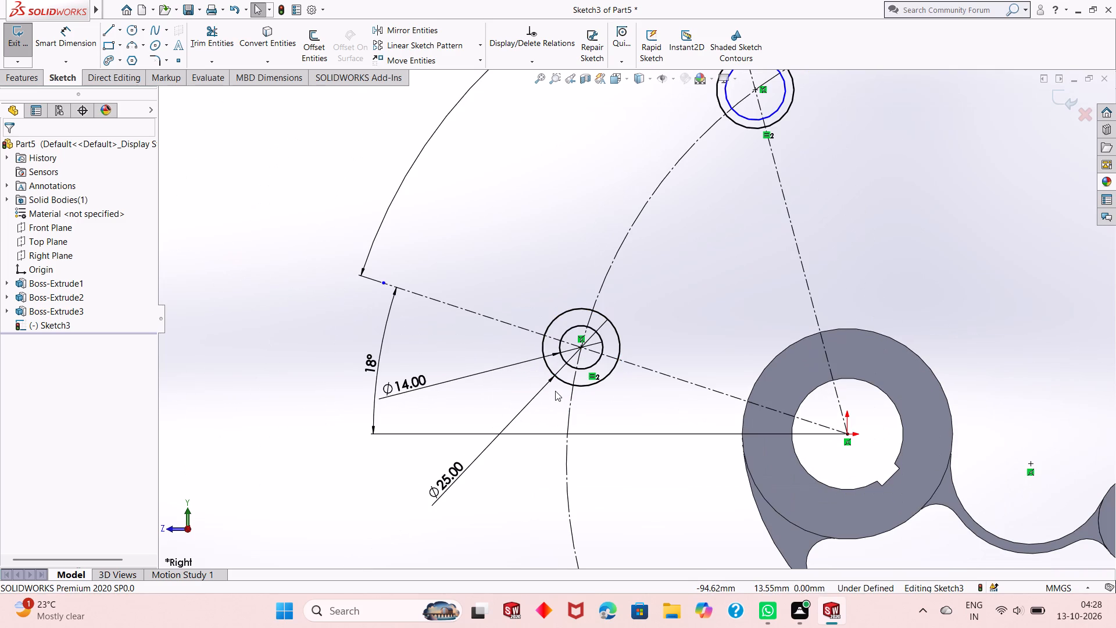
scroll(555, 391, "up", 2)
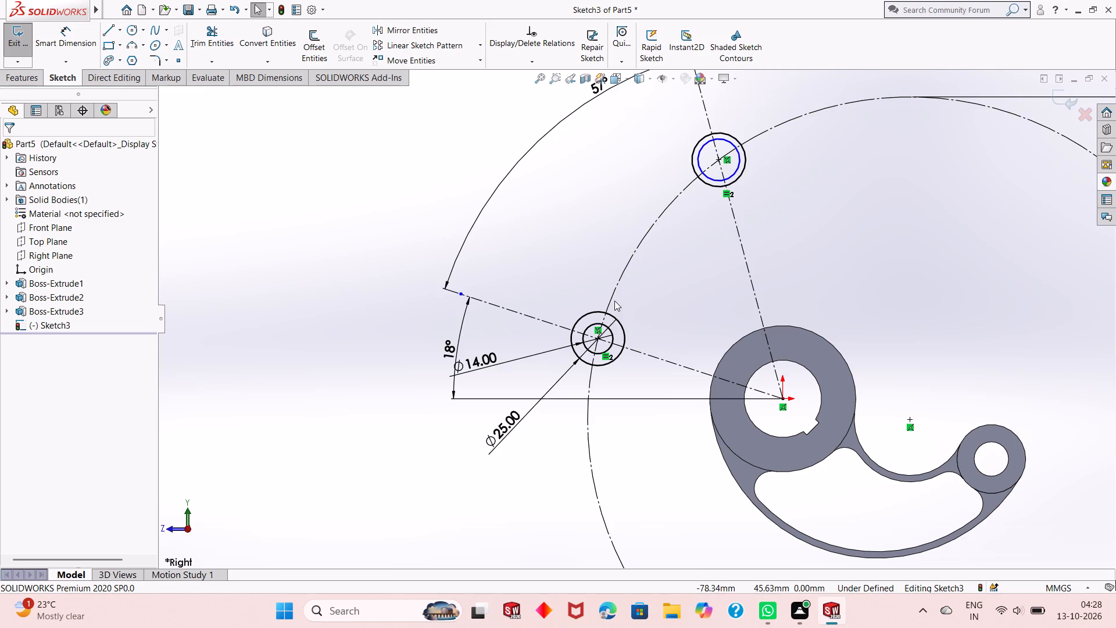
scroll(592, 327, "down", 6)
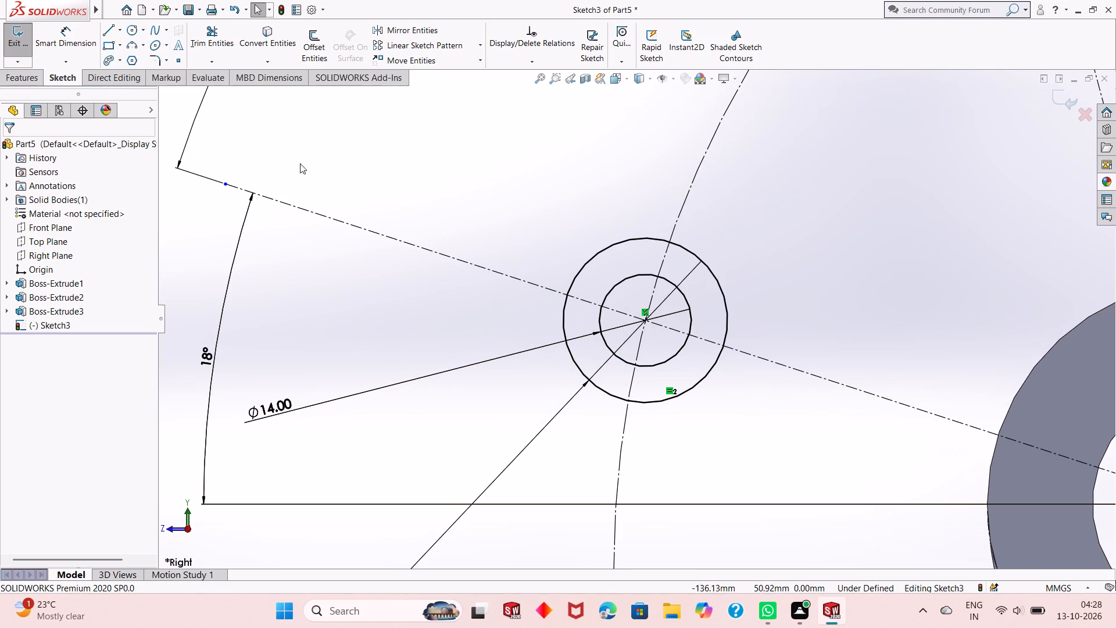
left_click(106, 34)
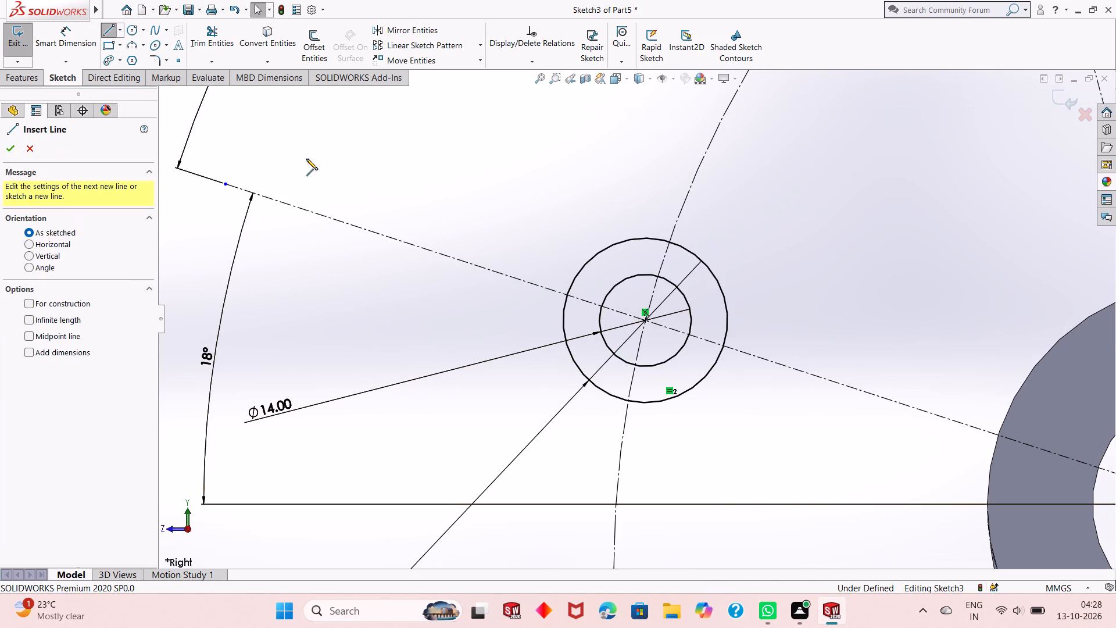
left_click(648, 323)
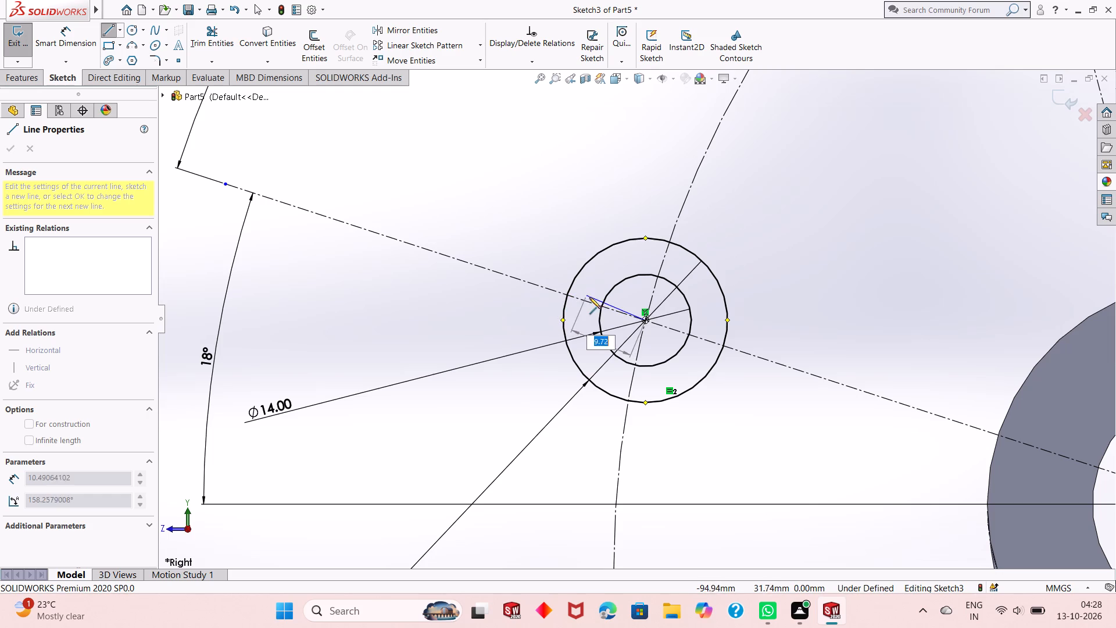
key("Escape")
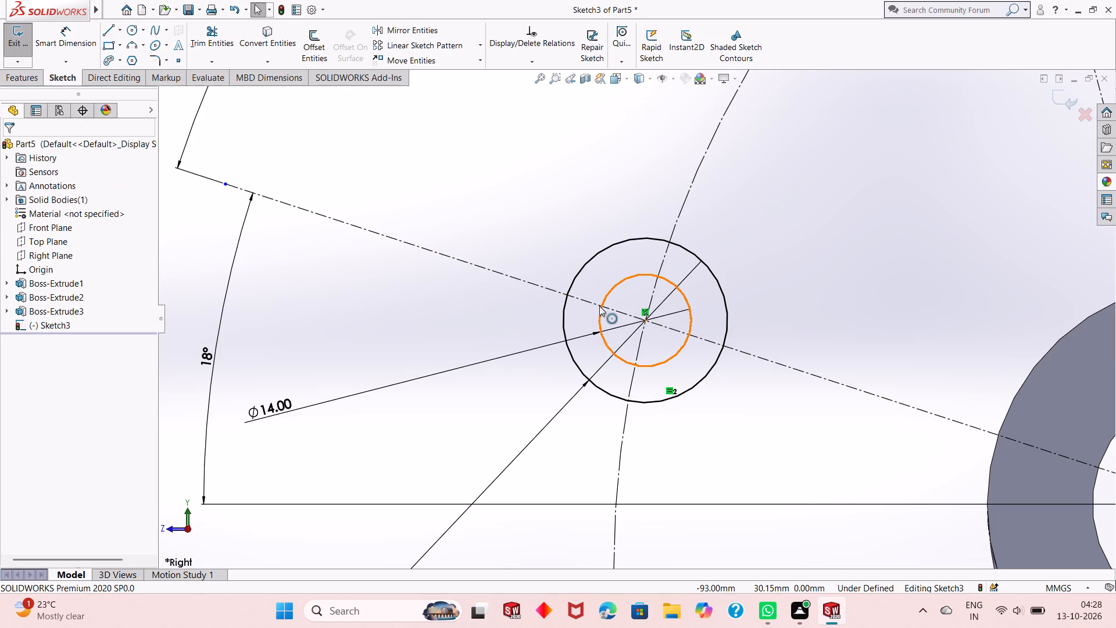
Trim the 300 mm construction circle, keeping only the arc running between the boss circles on the two angled centerlines.
scroll(516, 336, "up", 4)
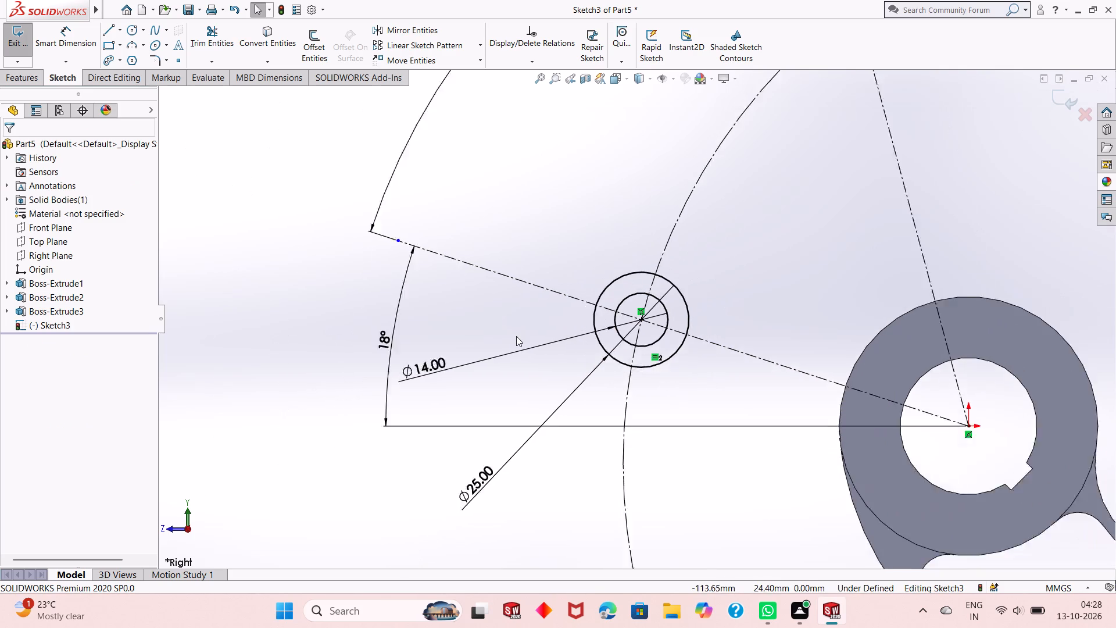
scroll(516, 336, "up", 4)
scroll(761, 206, "down", 3)
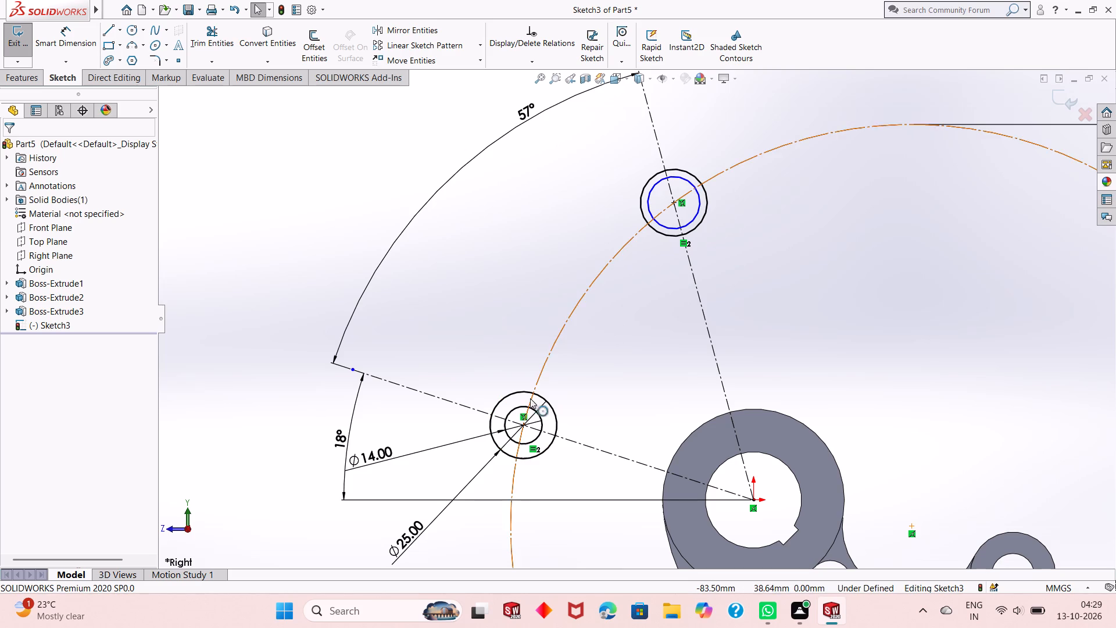
scroll(530, 411, "down", 2)
scroll(530, 411, "up", 2)
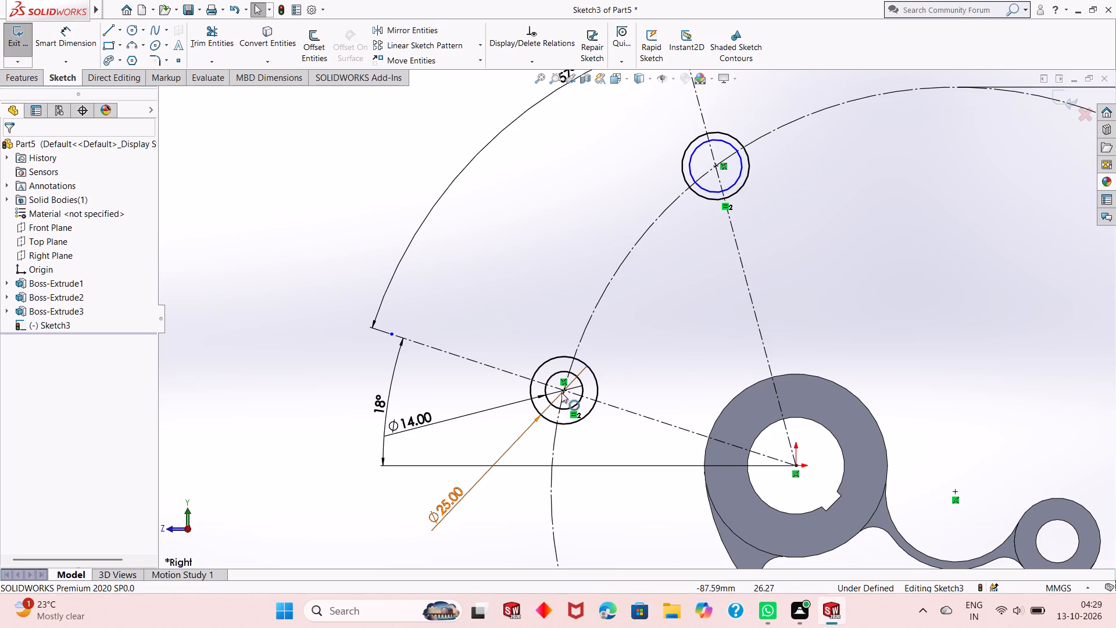
scroll(430, 245, "down", 1)
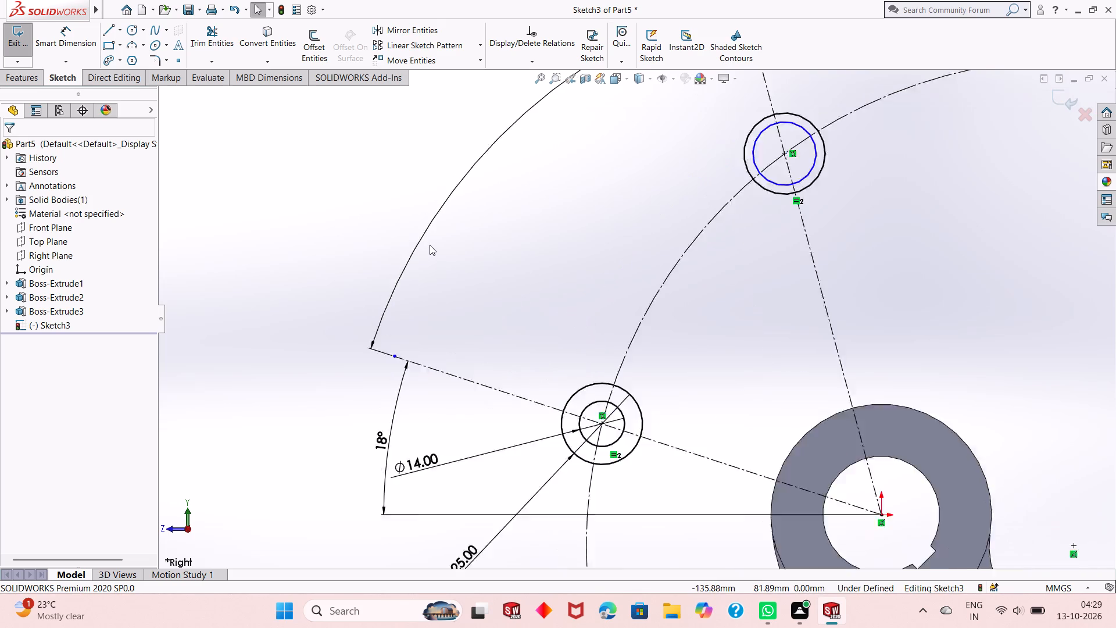
scroll(430, 245, "down", 1)
scroll(430, 245, "up", 6)
left_click(199, 37)
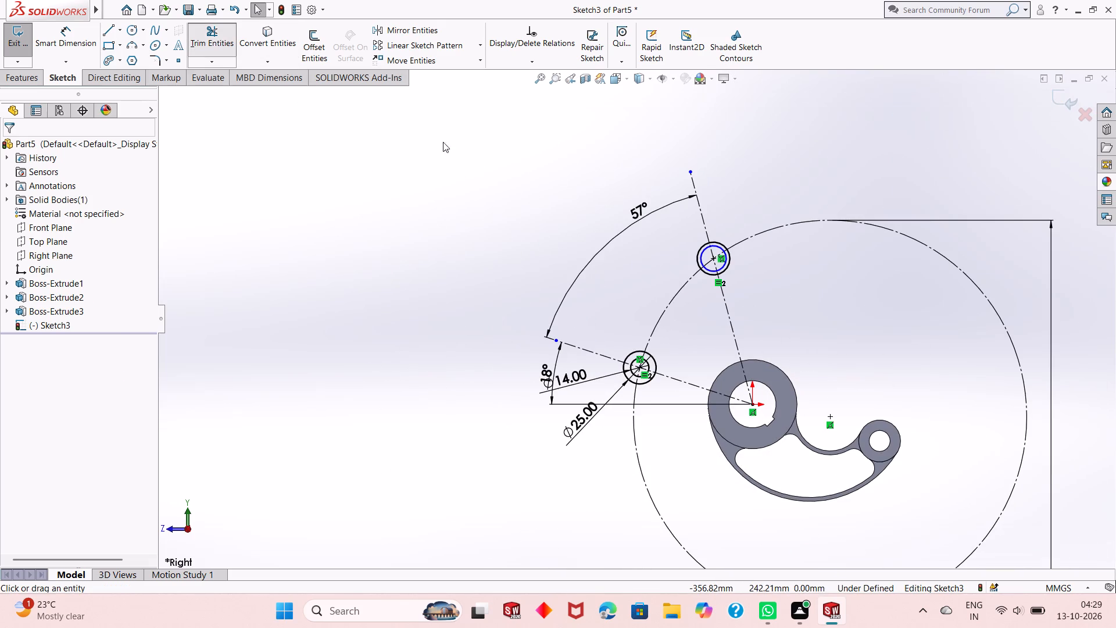
left_click(770, 230)
right_click(476, 228)
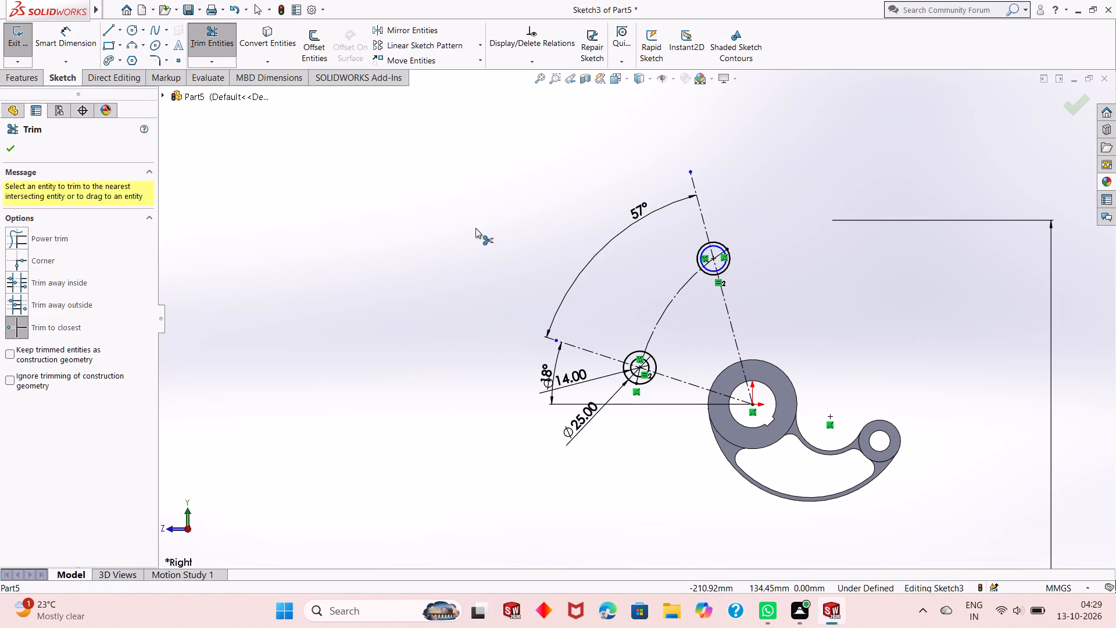
left_click(507, 262)
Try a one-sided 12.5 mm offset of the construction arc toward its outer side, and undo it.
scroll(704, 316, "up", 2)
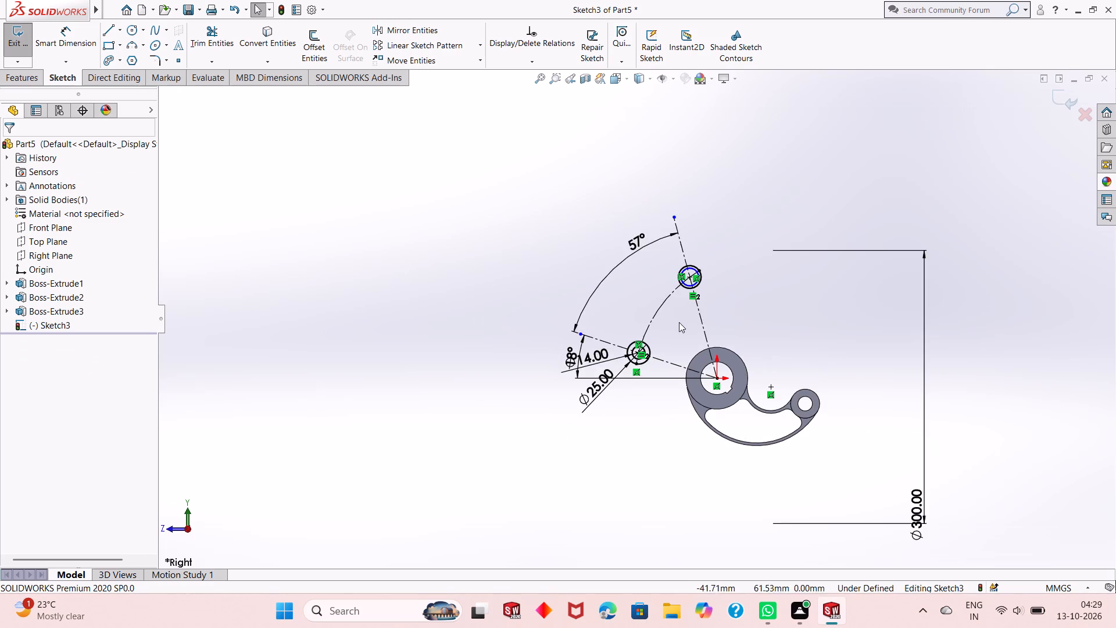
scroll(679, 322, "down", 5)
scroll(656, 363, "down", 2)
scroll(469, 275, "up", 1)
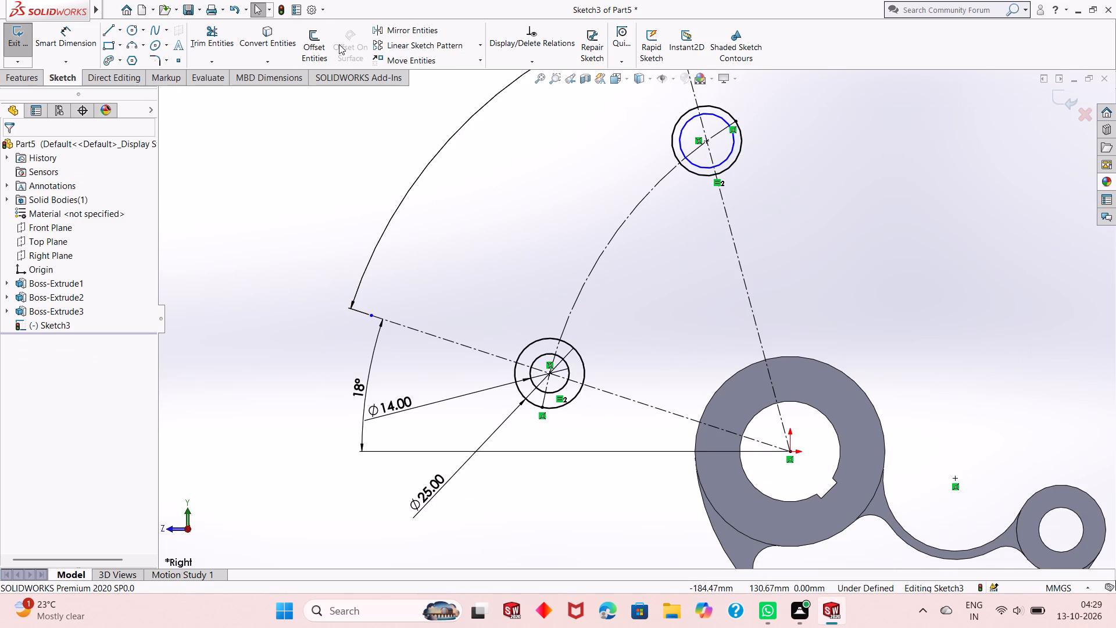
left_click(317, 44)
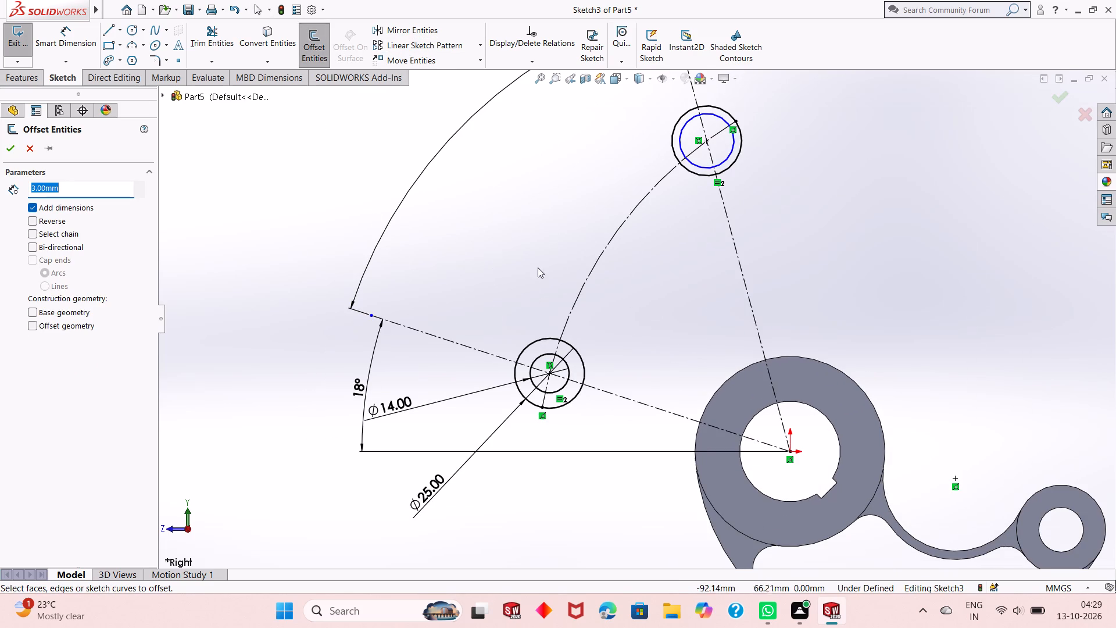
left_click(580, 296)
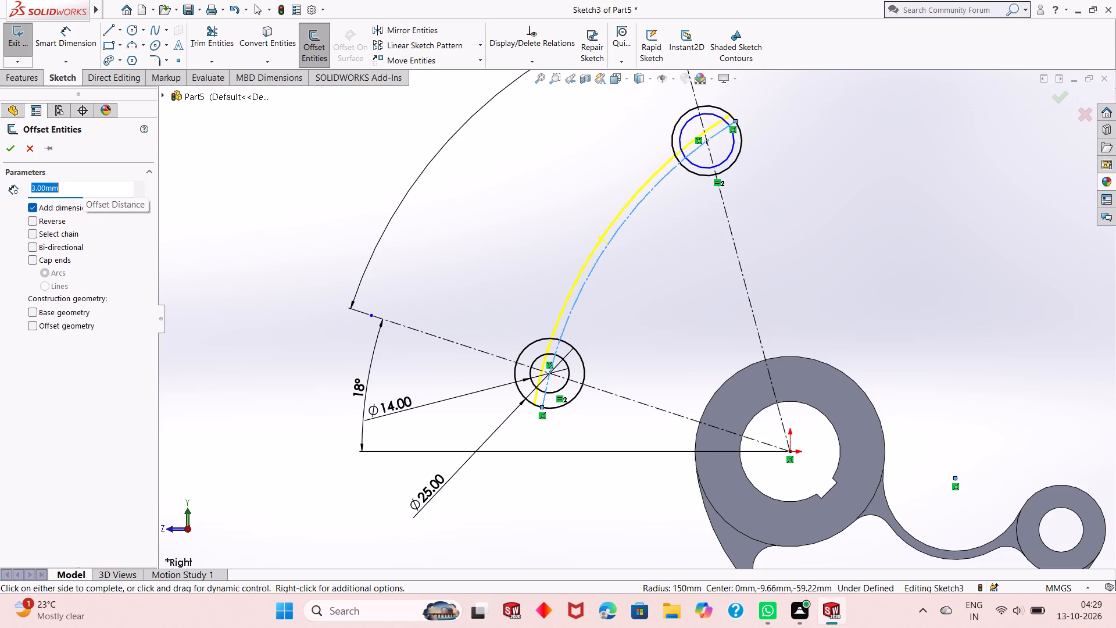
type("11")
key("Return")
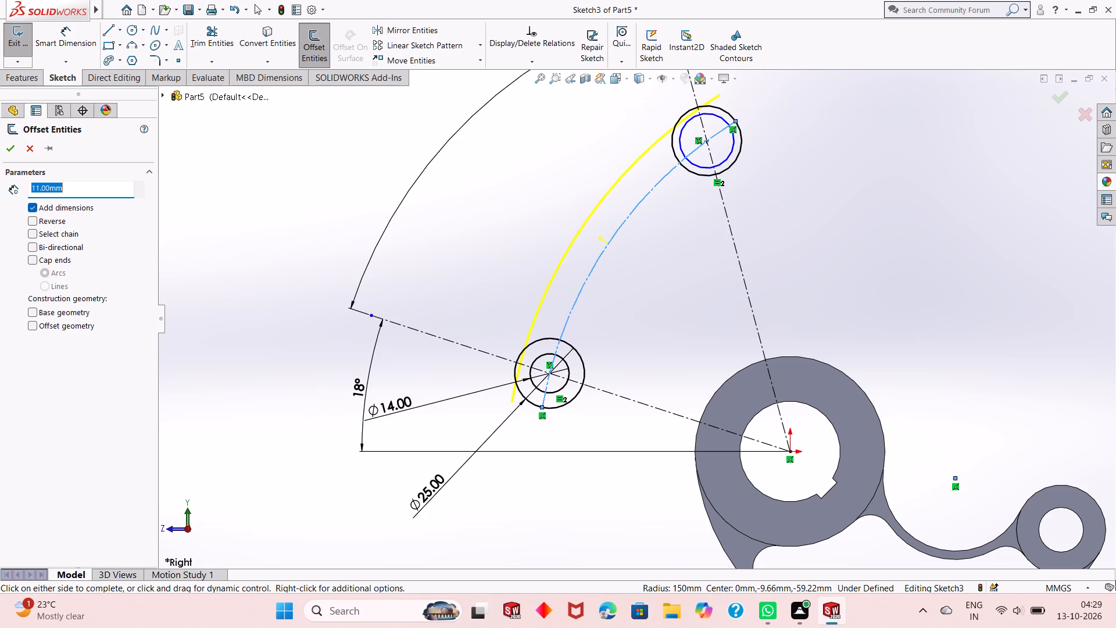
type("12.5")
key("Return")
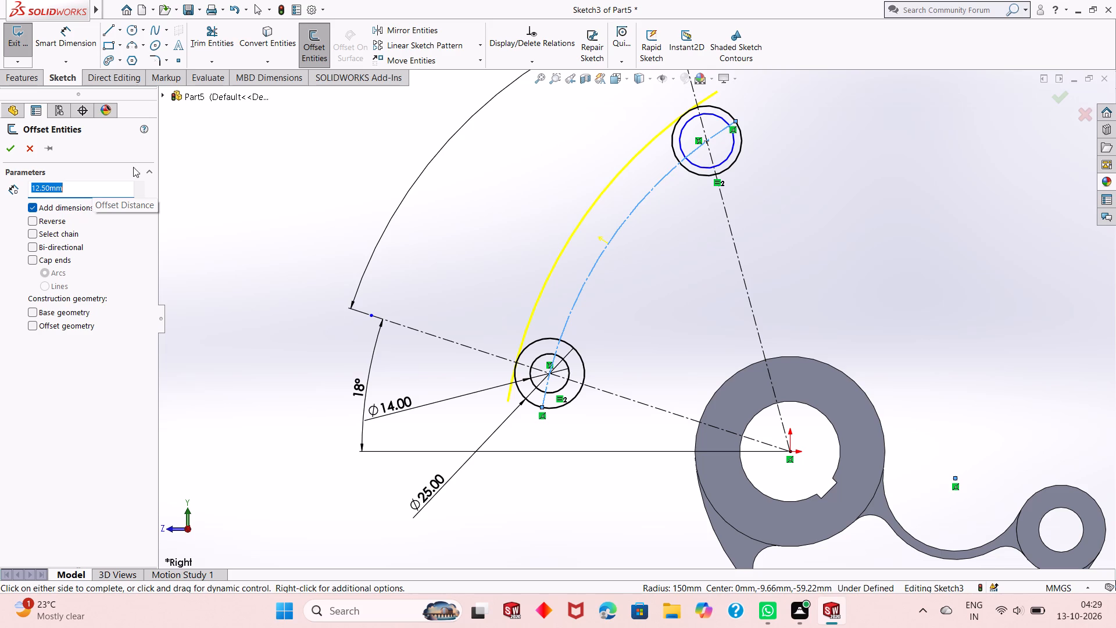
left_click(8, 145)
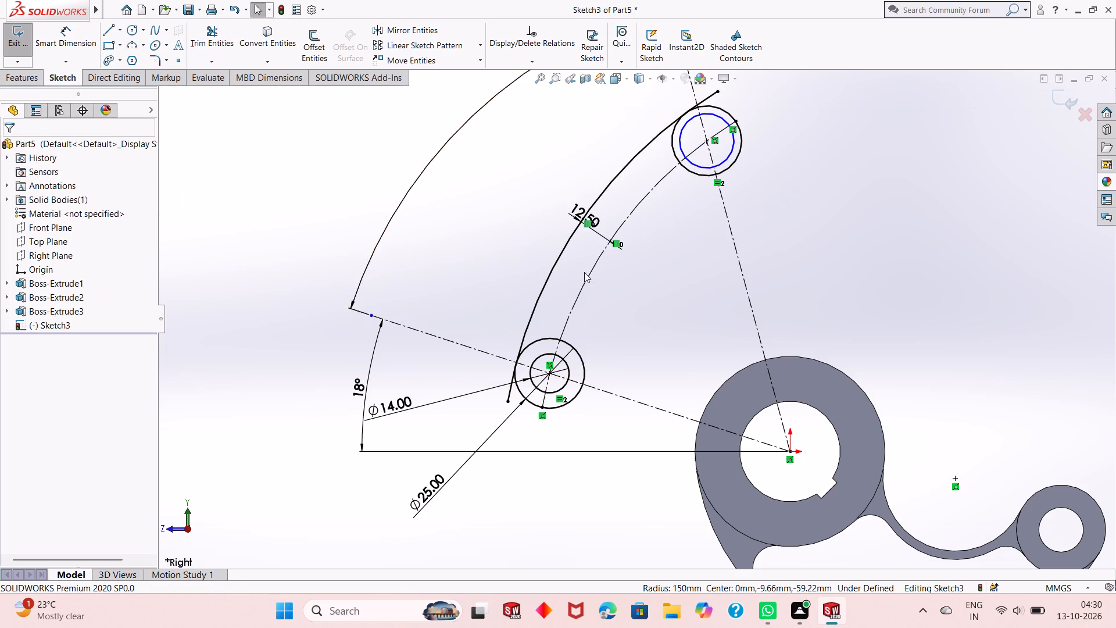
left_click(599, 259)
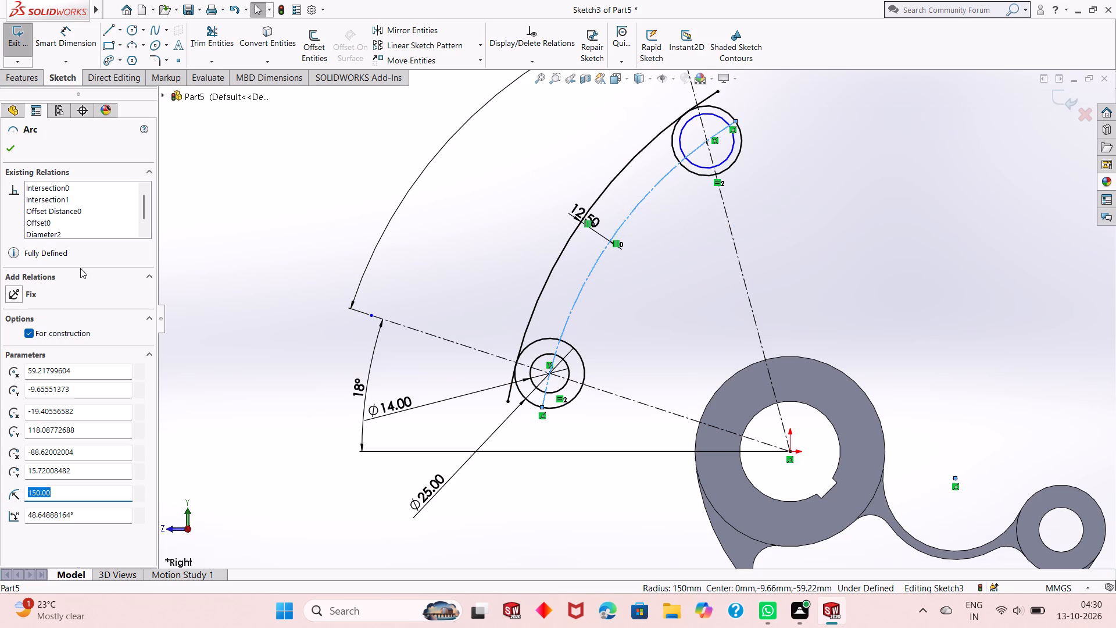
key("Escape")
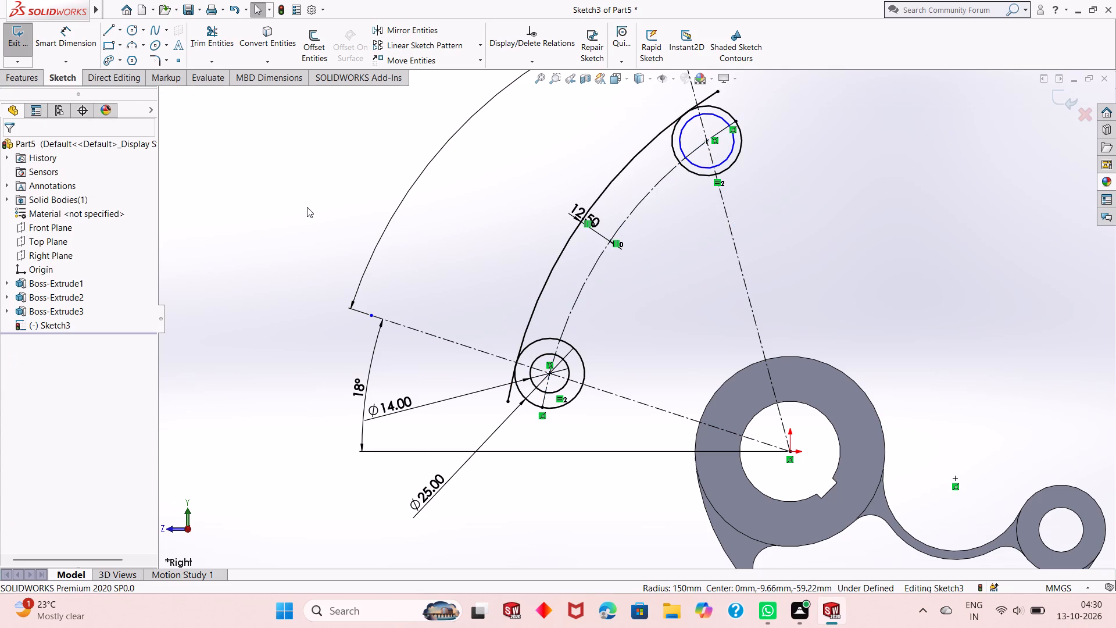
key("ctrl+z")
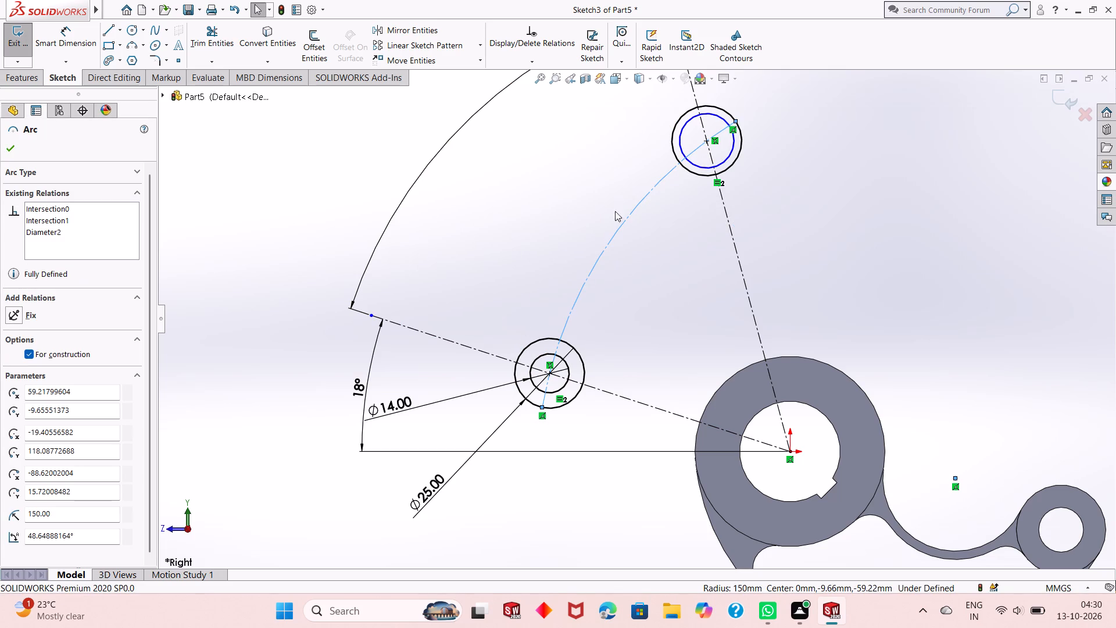
Offset the construction arc bi-directionally by 12.5 mm, with dimensions added.
left_click(317, 41)
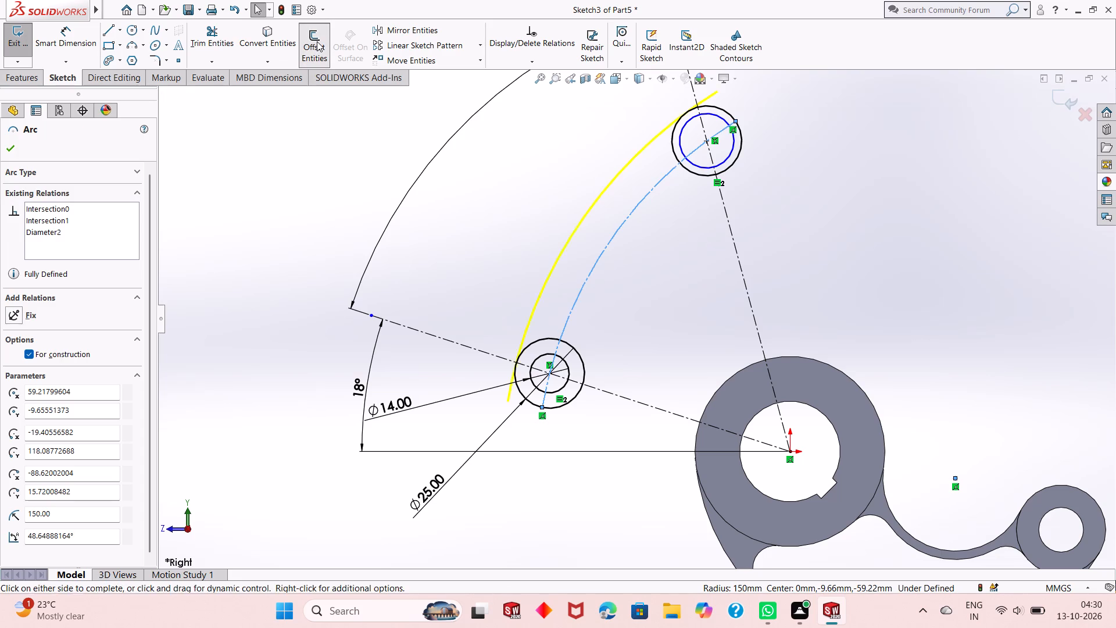
left_click(35, 245)
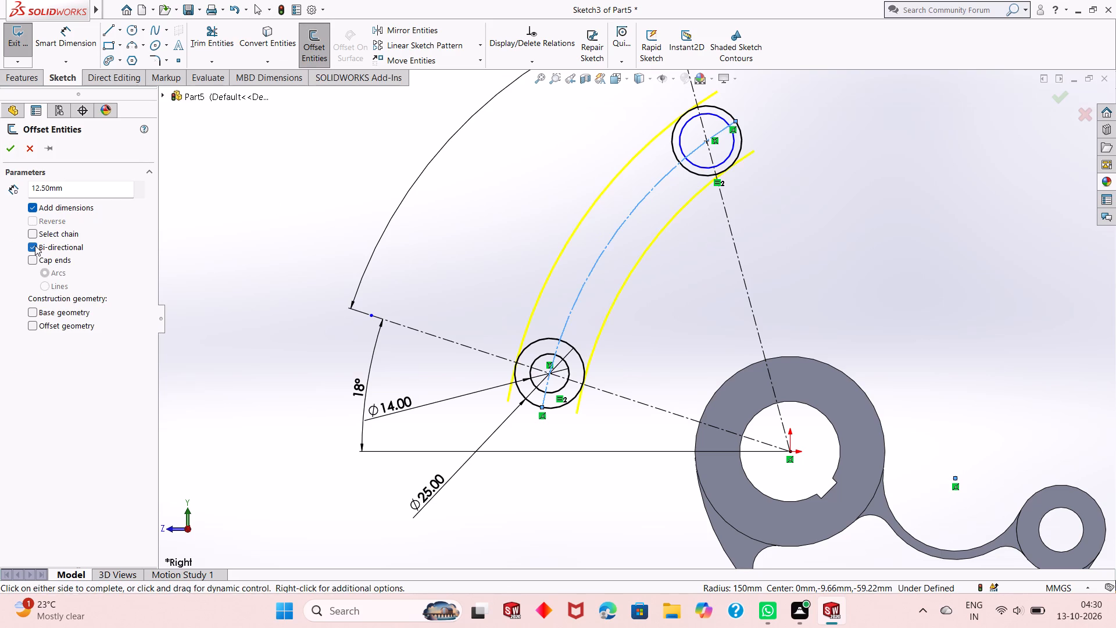
left_click(13, 141)
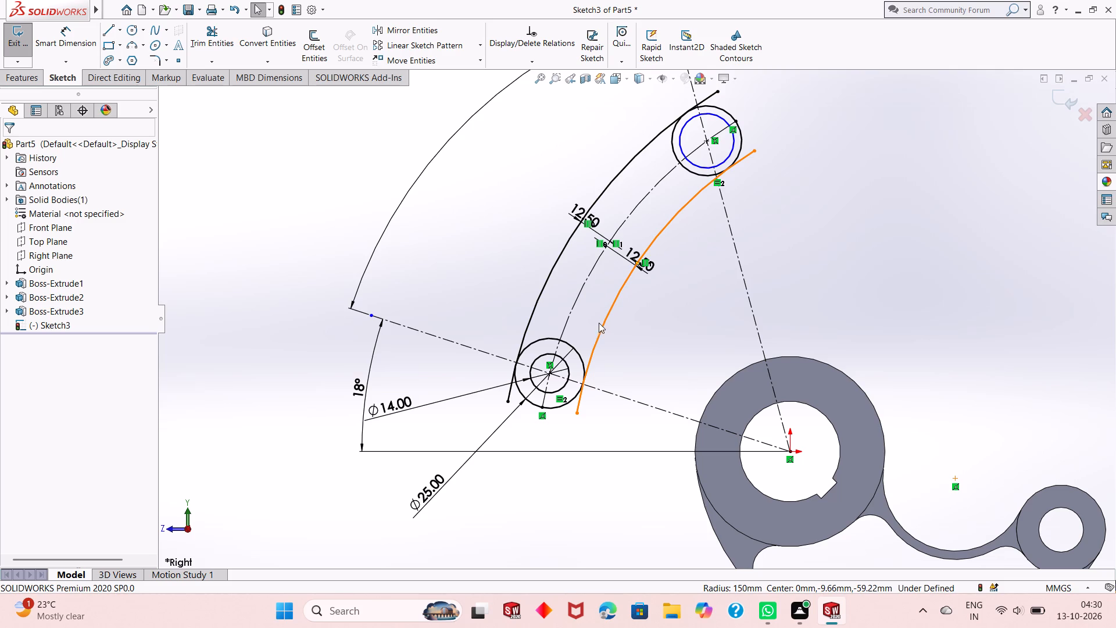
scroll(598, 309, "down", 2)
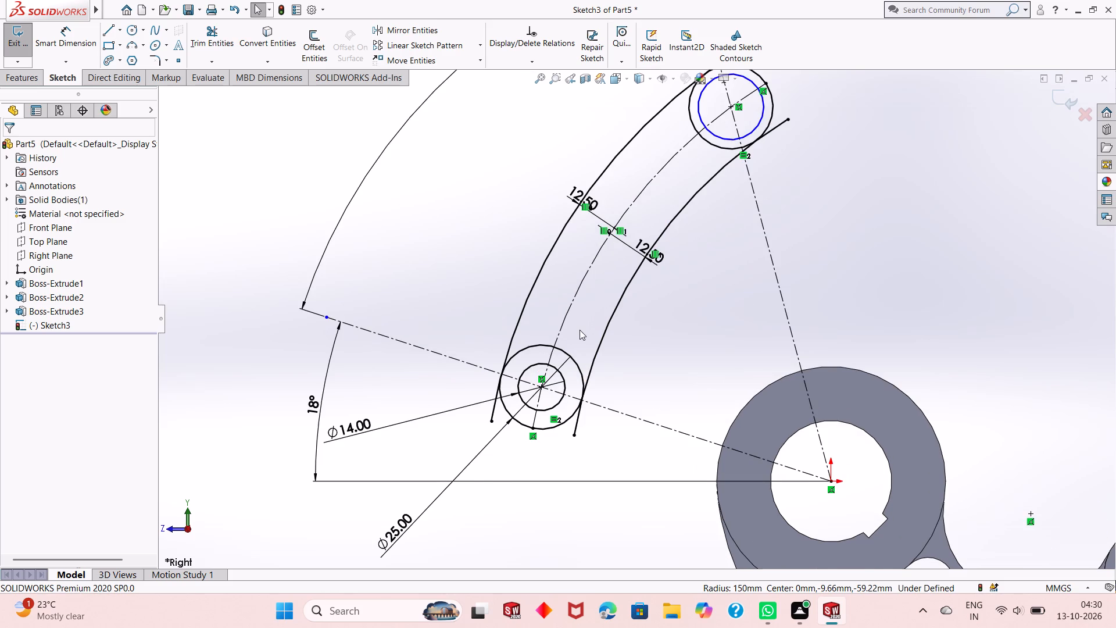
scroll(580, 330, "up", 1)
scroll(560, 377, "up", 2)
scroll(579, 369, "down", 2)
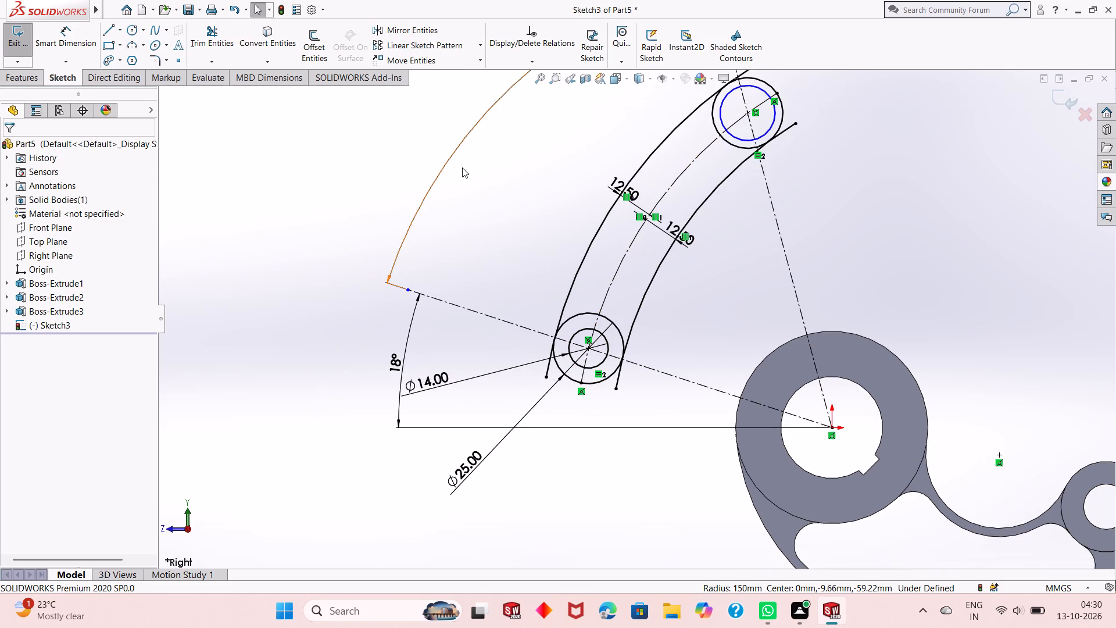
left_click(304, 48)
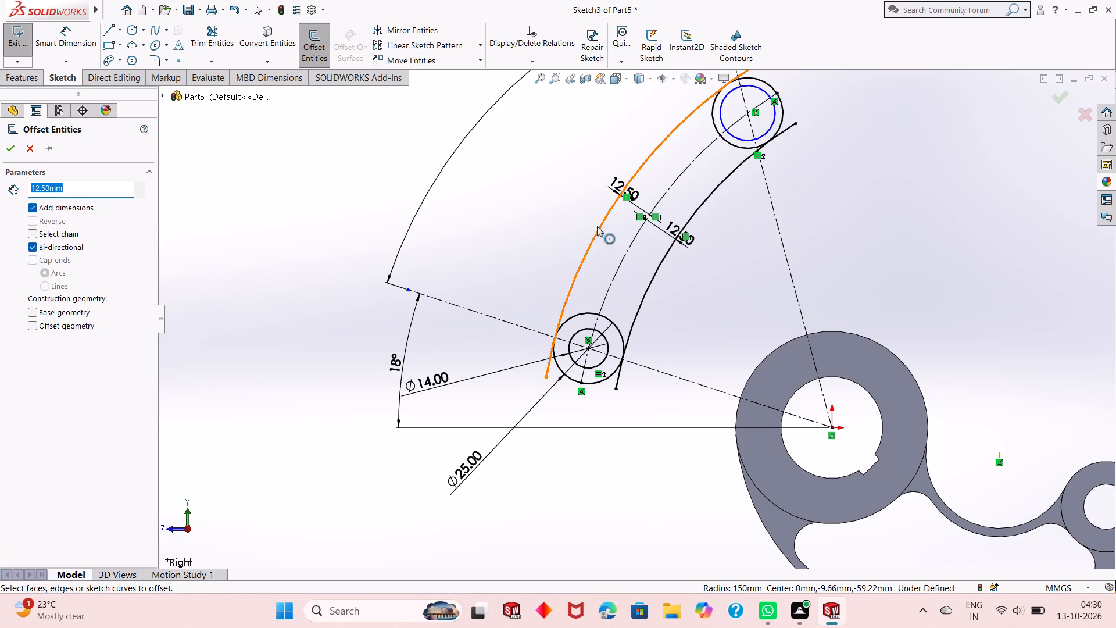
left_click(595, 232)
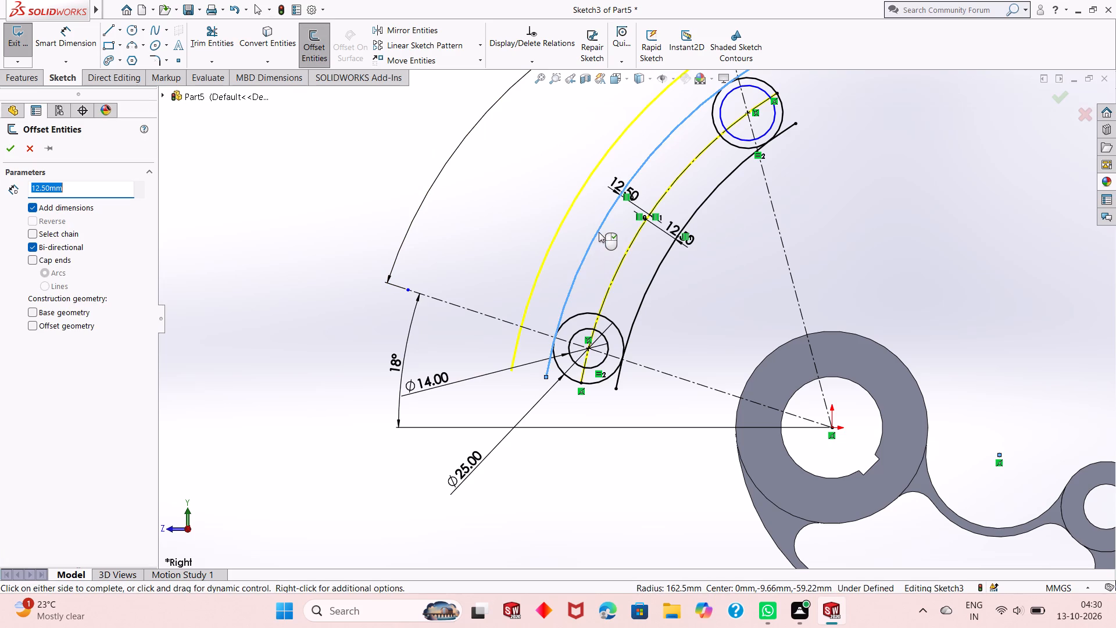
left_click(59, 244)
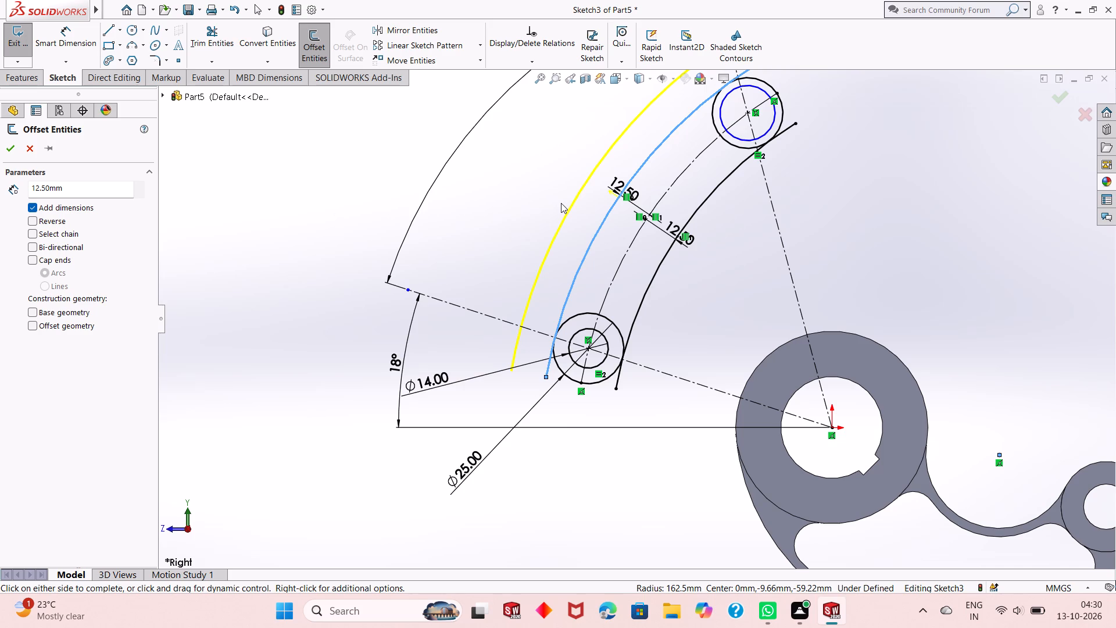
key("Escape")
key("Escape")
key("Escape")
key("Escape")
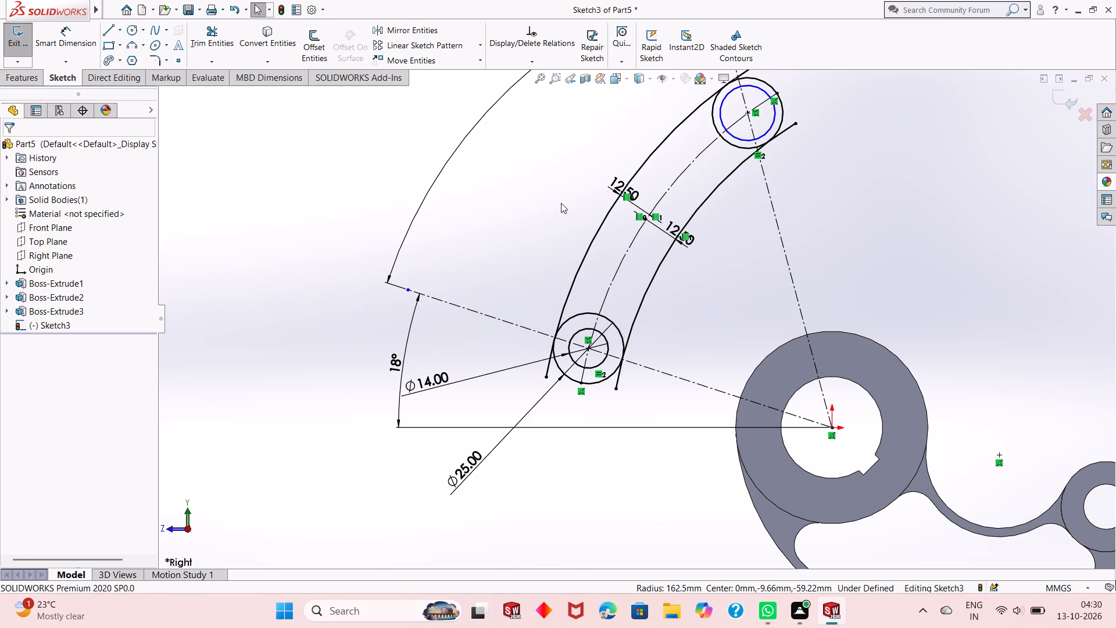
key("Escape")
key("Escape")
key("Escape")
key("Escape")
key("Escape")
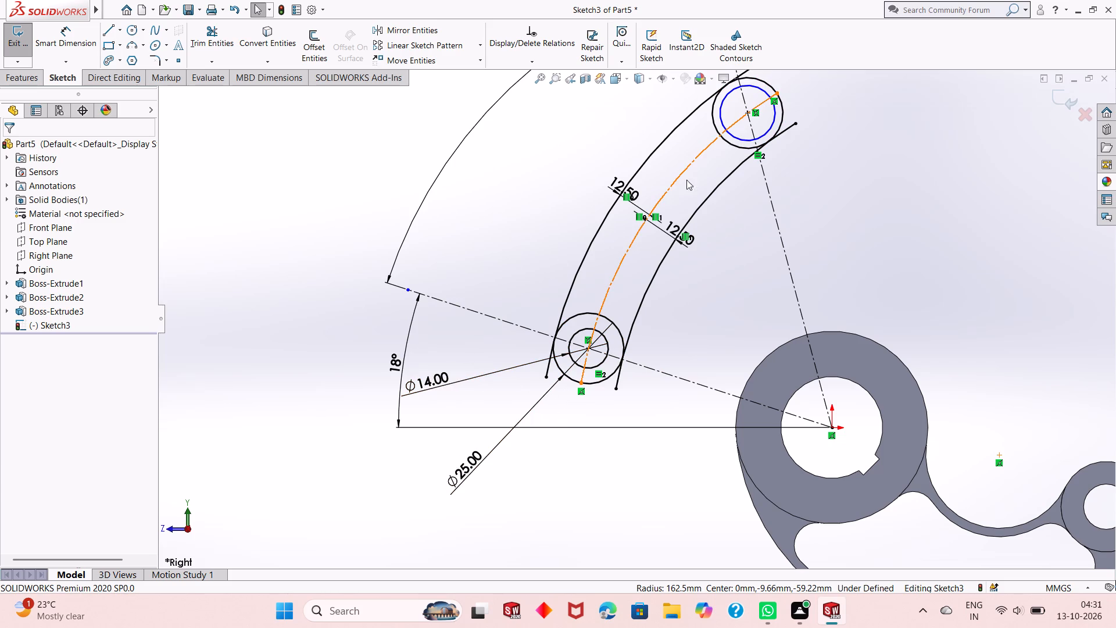
Make the inner circle on the steeper centerline equal to the 14 mm circle on the shallower centerline.
left_click(583, 334)
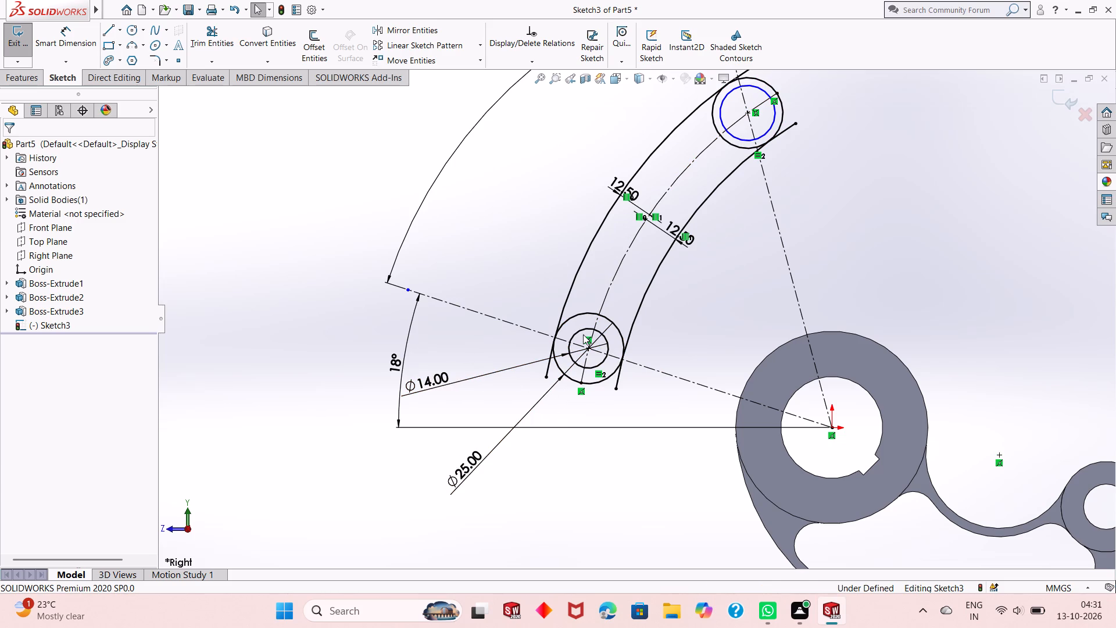
left_click(583, 328)
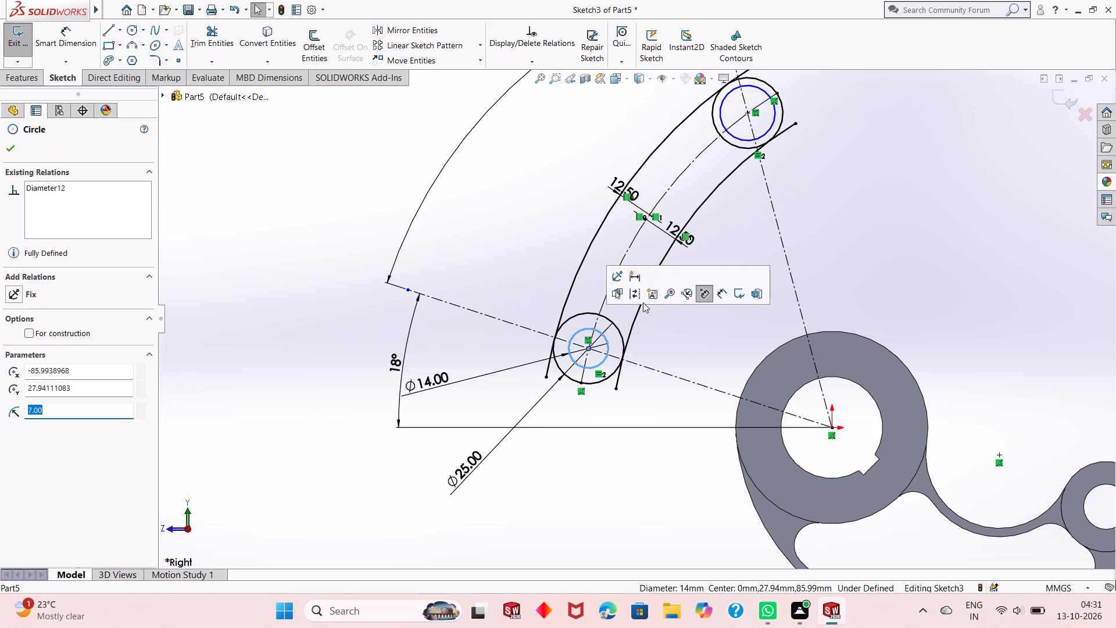
left_click(741, 141, "ctrl")
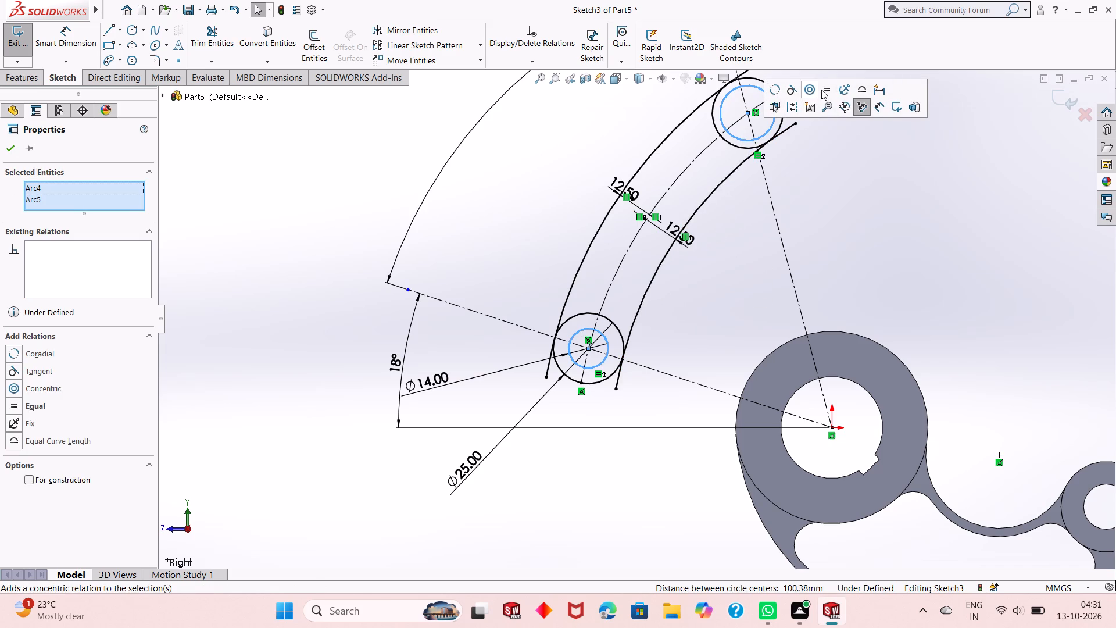
left_click(826, 90)
key("Escape")
key("Escape")
key("Escape")
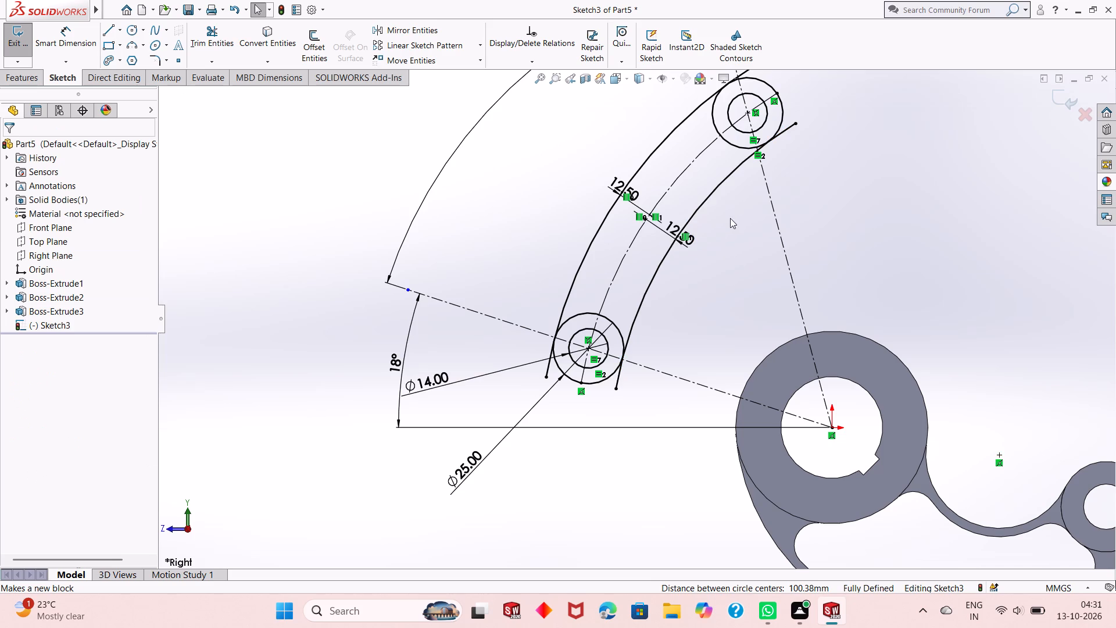
Offset the construction arc between the bosses bi-directionally by 7 mm, with dimensions added.
scroll(622, 334, "down", 4)
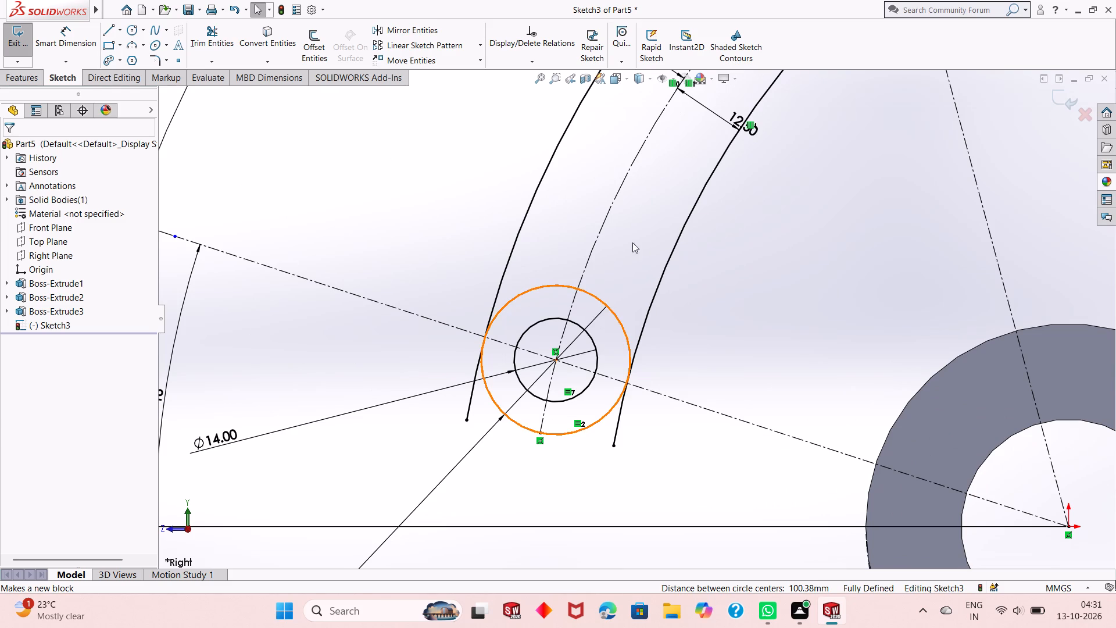
left_click(606, 222)
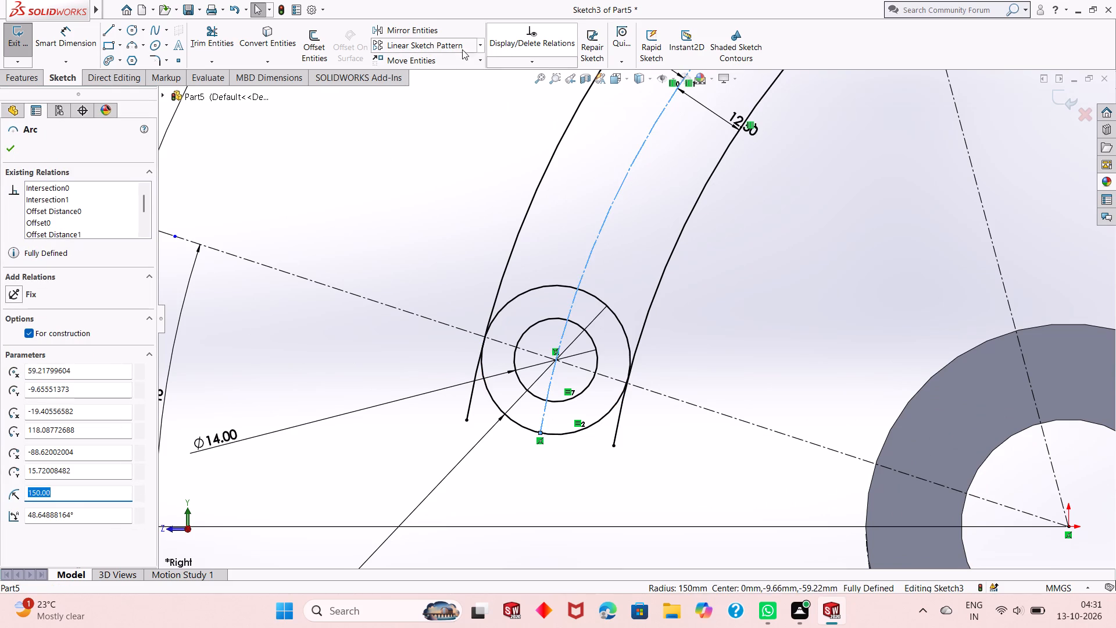
left_click(313, 47)
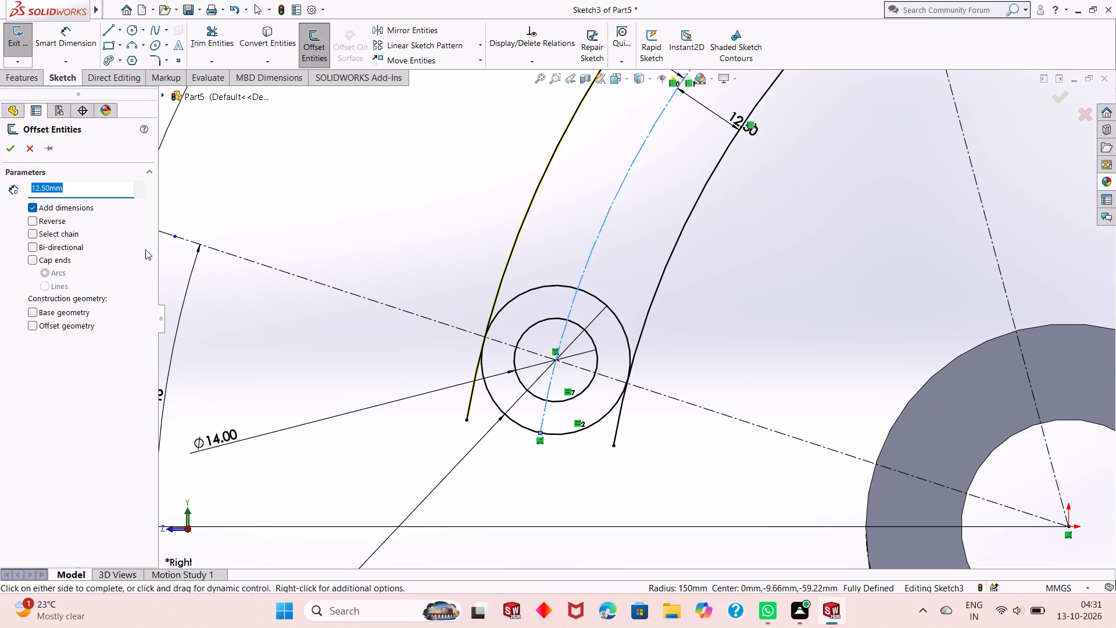
left_click(74, 246)
double_click(81, 188)
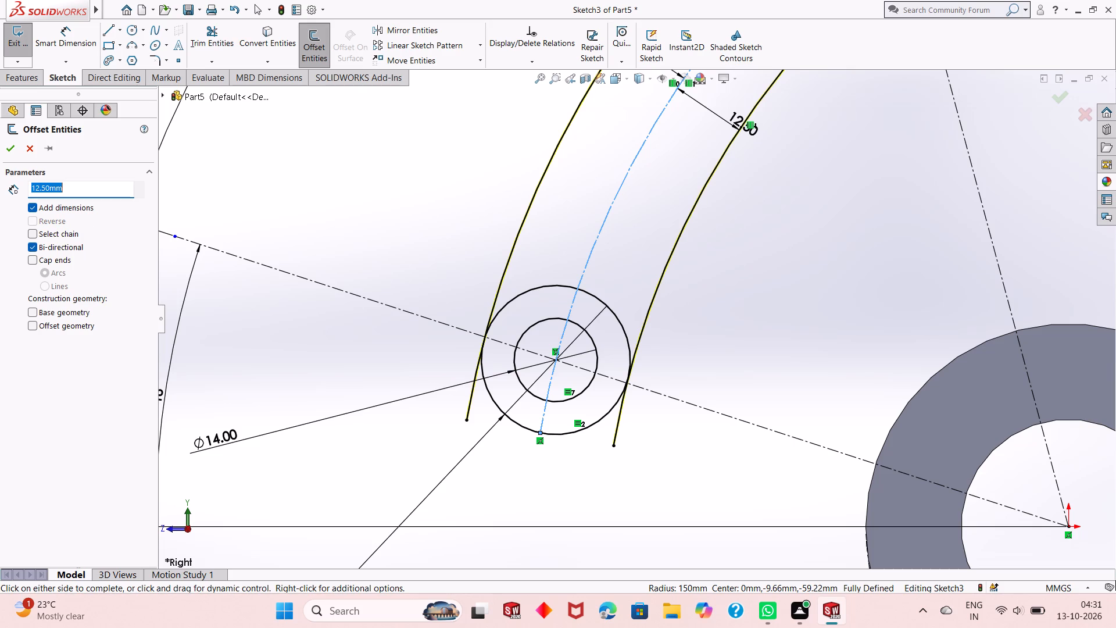
key("7")
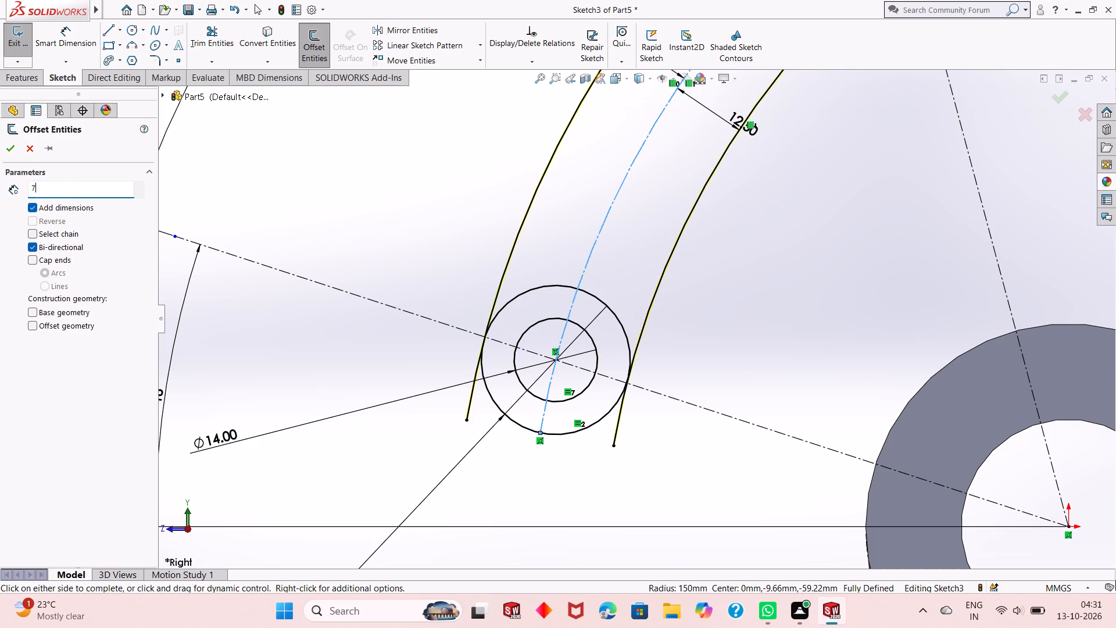
key("Return")
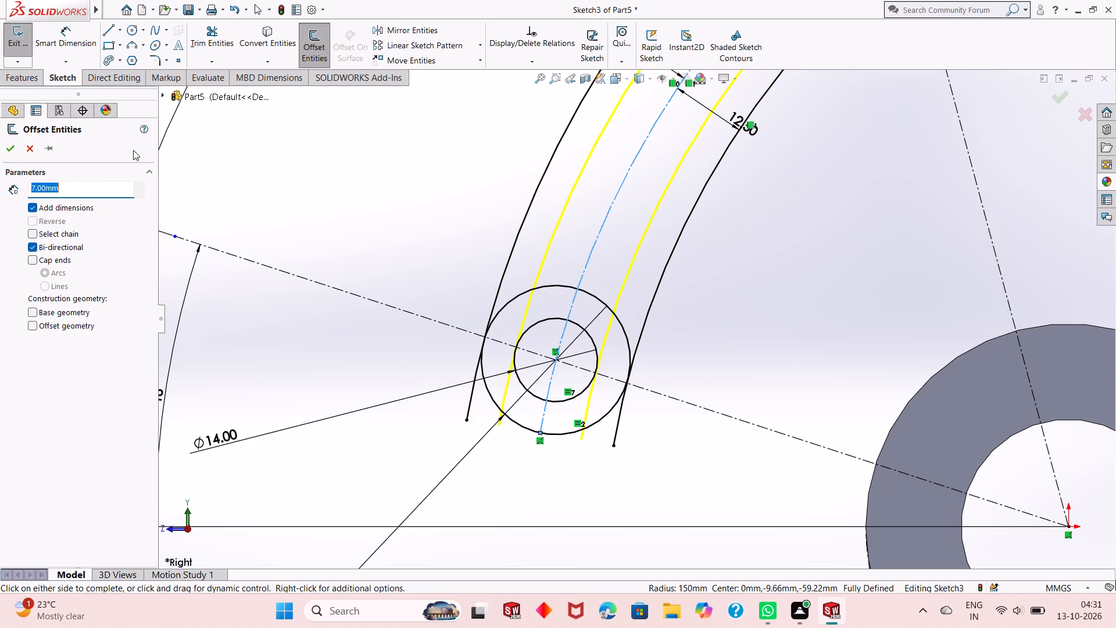
left_click(9, 144)
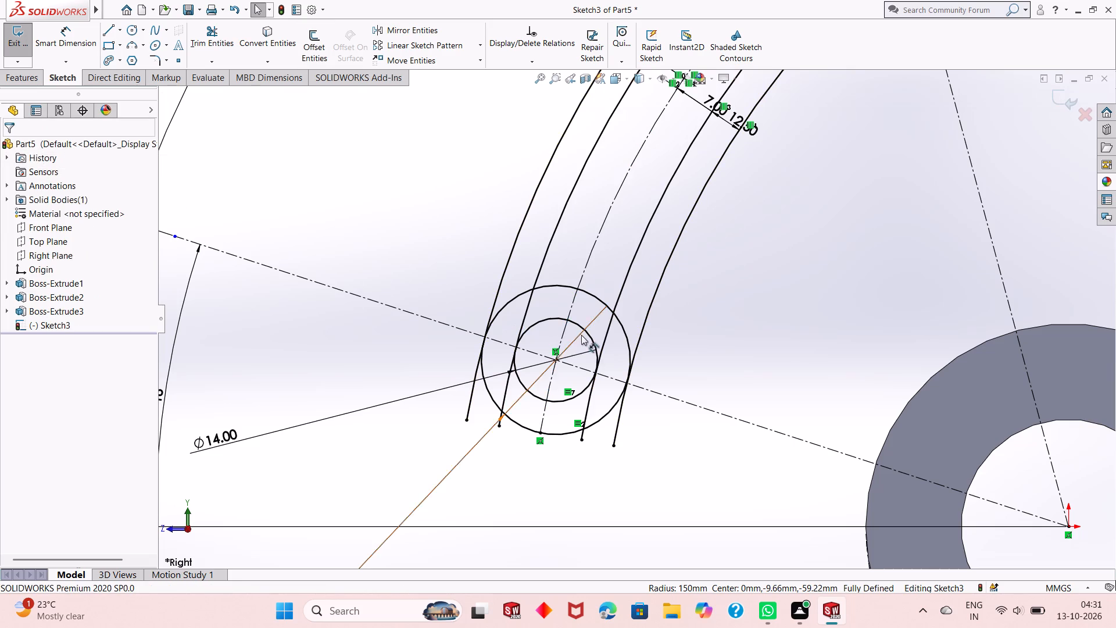
Trim the ends of the four offset arcs that overrun the boss circles on the steeper centerline.
scroll(582, 336, "up", 6)
scroll(703, 154, "down", 2)
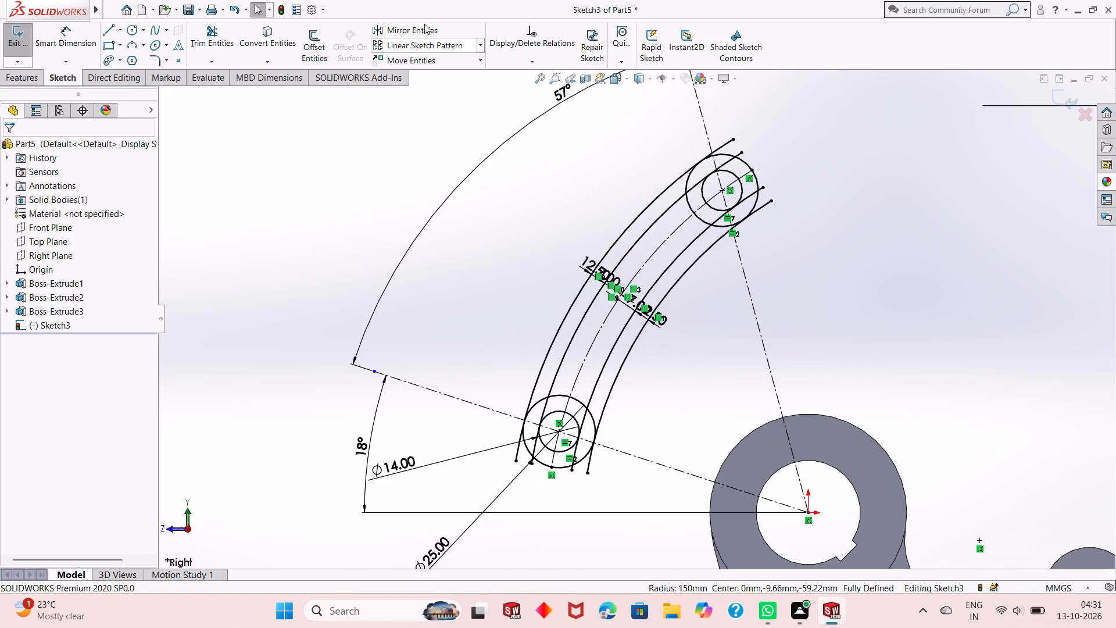
left_click(213, 43)
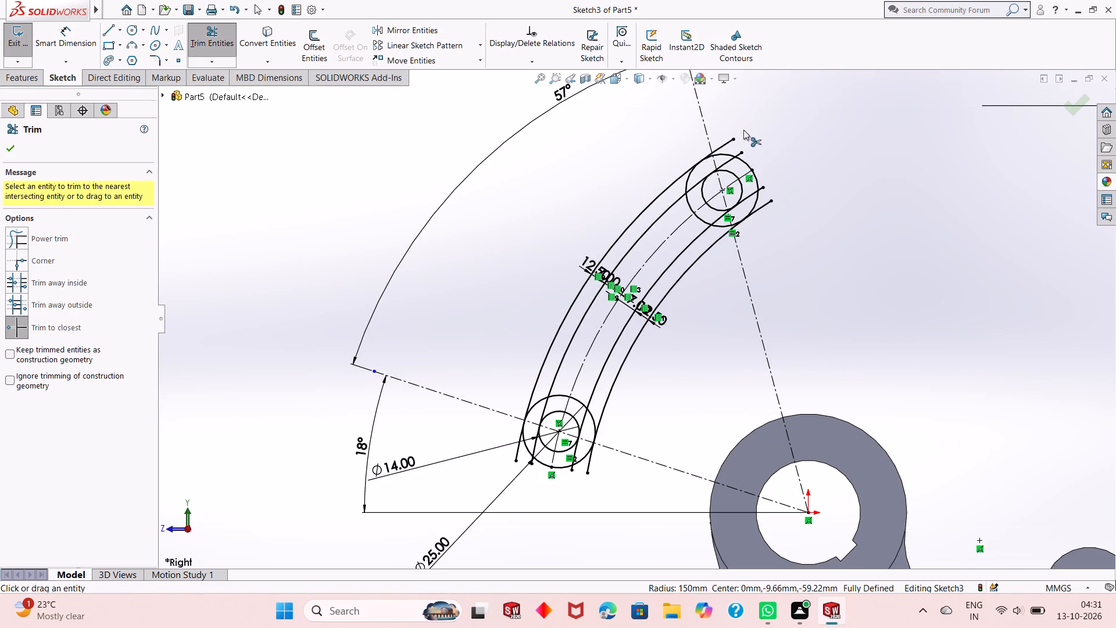
left_click(724, 145)
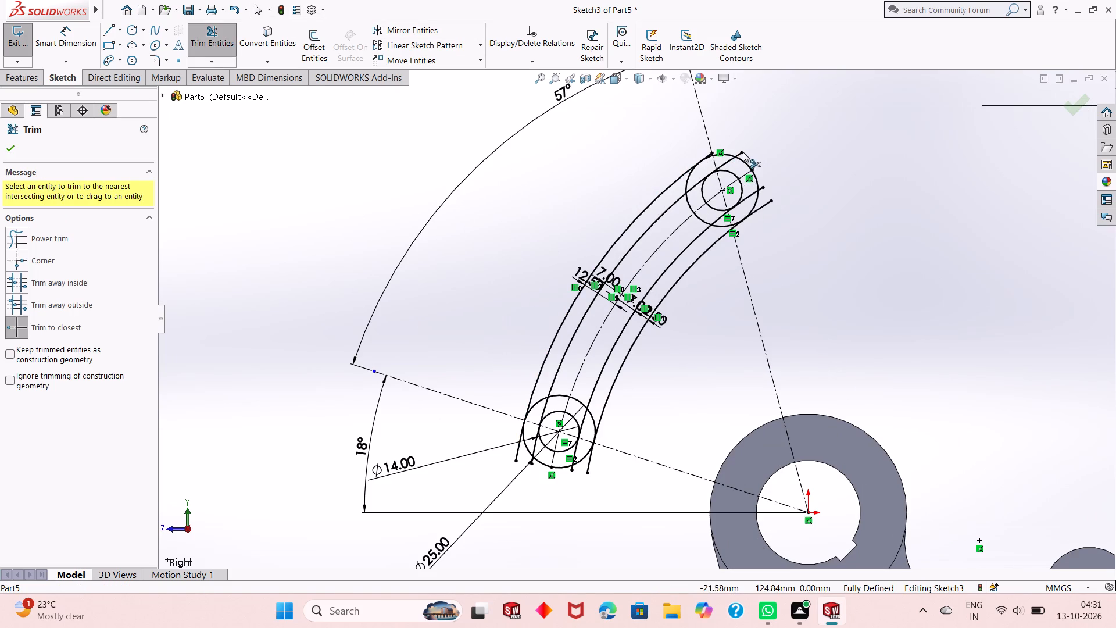
left_click(741, 154)
scroll(727, 155, "down", 7)
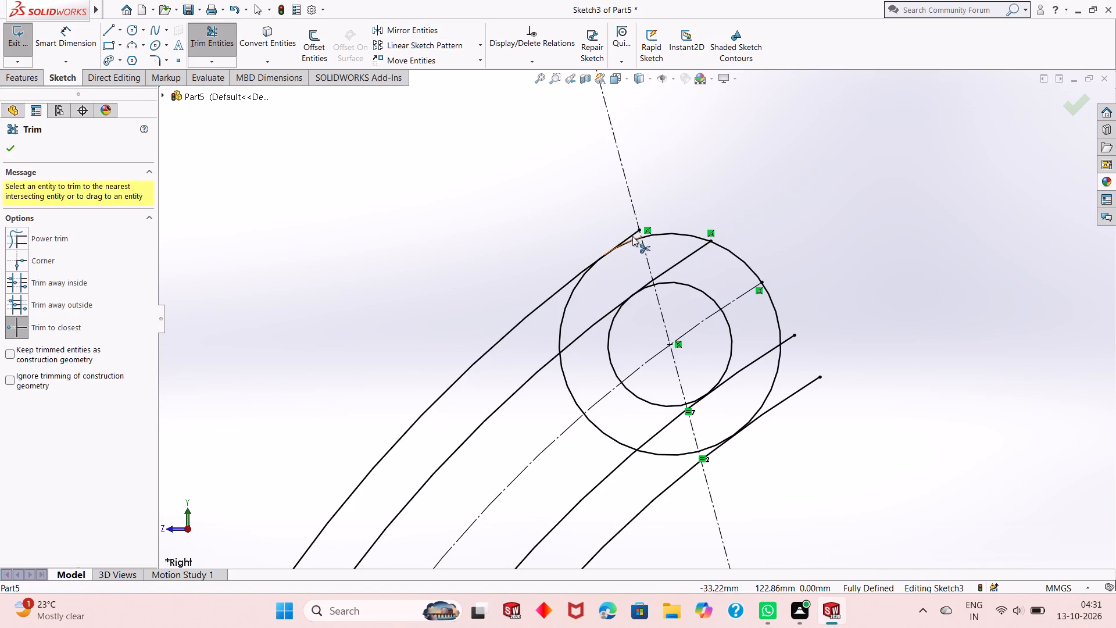
left_click(630, 234)
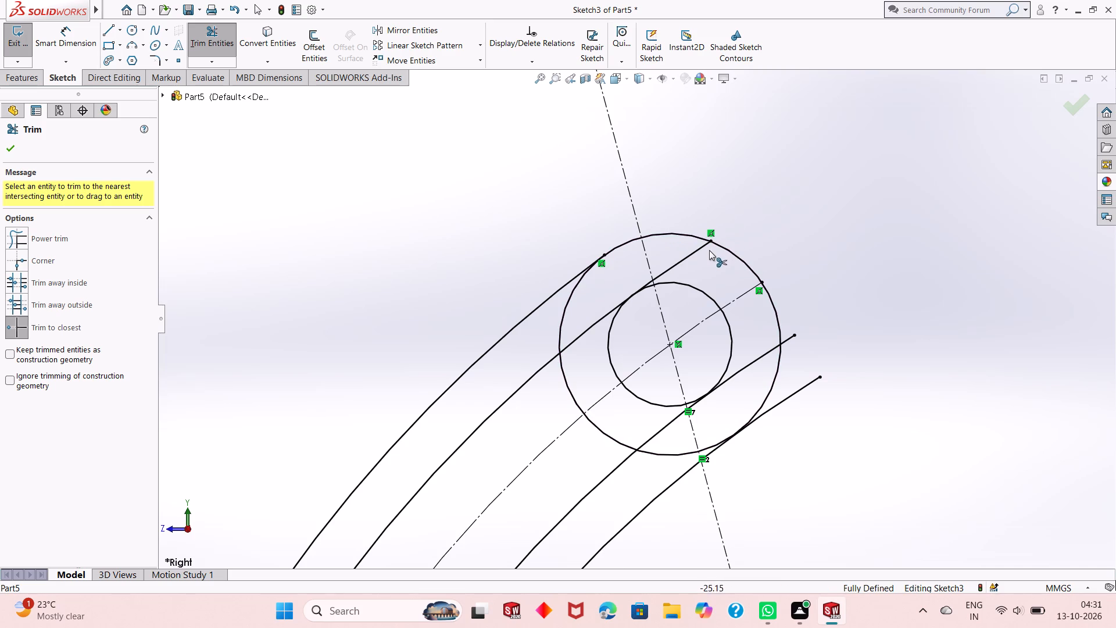
left_click(694, 258)
left_click(690, 258)
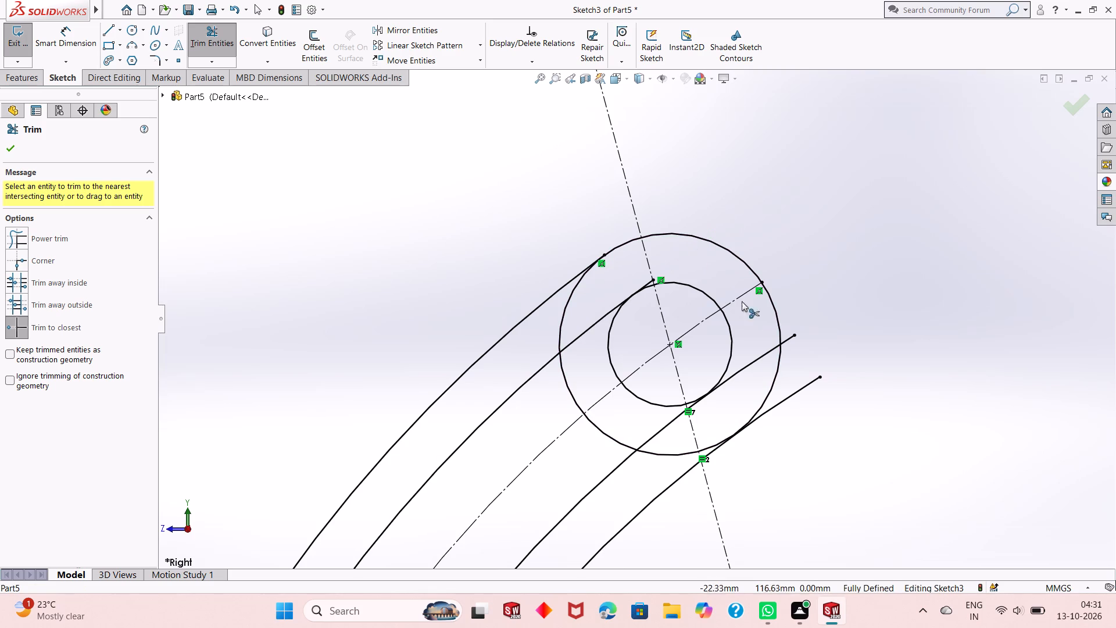
left_click(787, 340)
left_click(764, 351)
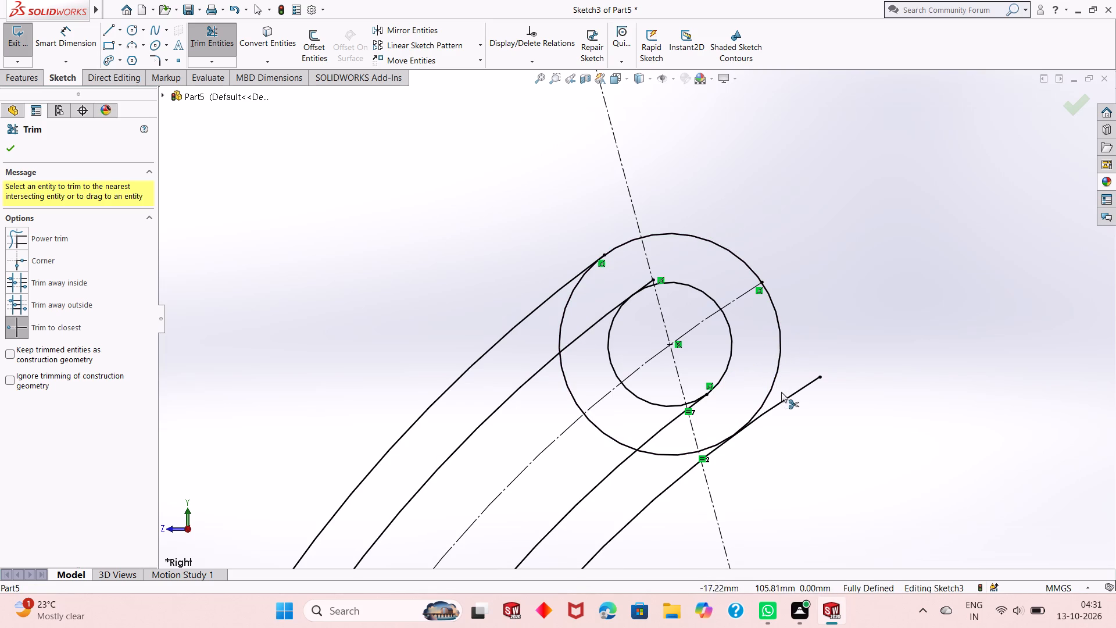
left_click(783, 396)
left_click(783, 401)
scroll(733, 379, "up", 2)
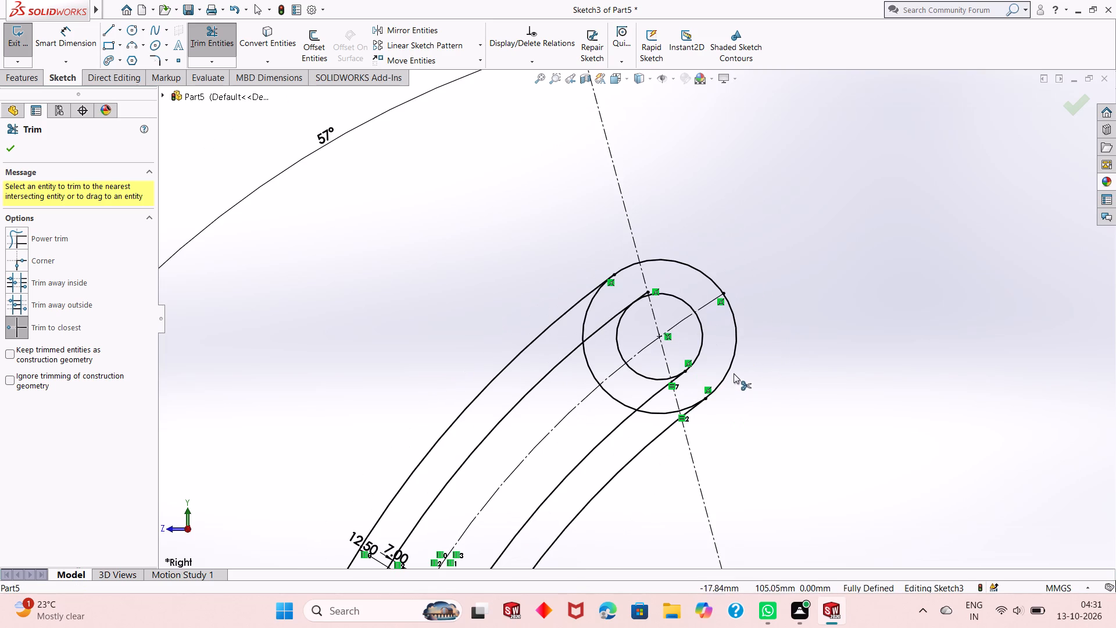
scroll(635, 296, "down", 6)
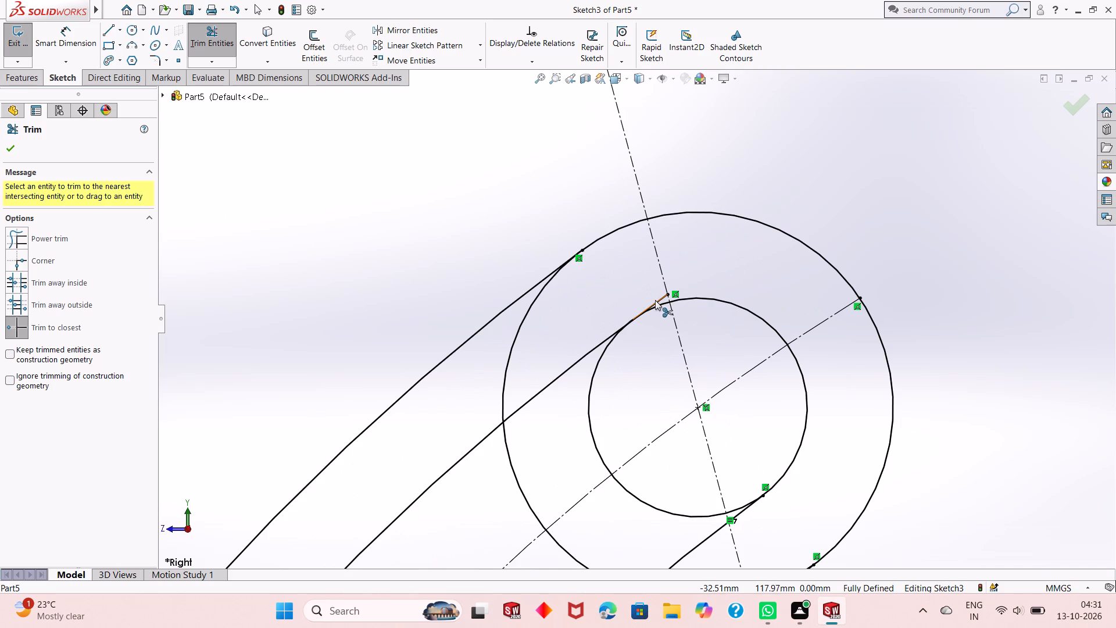
left_click(657, 302)
Trim the ends of the four offset arcs that overrun the boss circles on the shallower centerline.
scroll(825, 288, "down", 1)
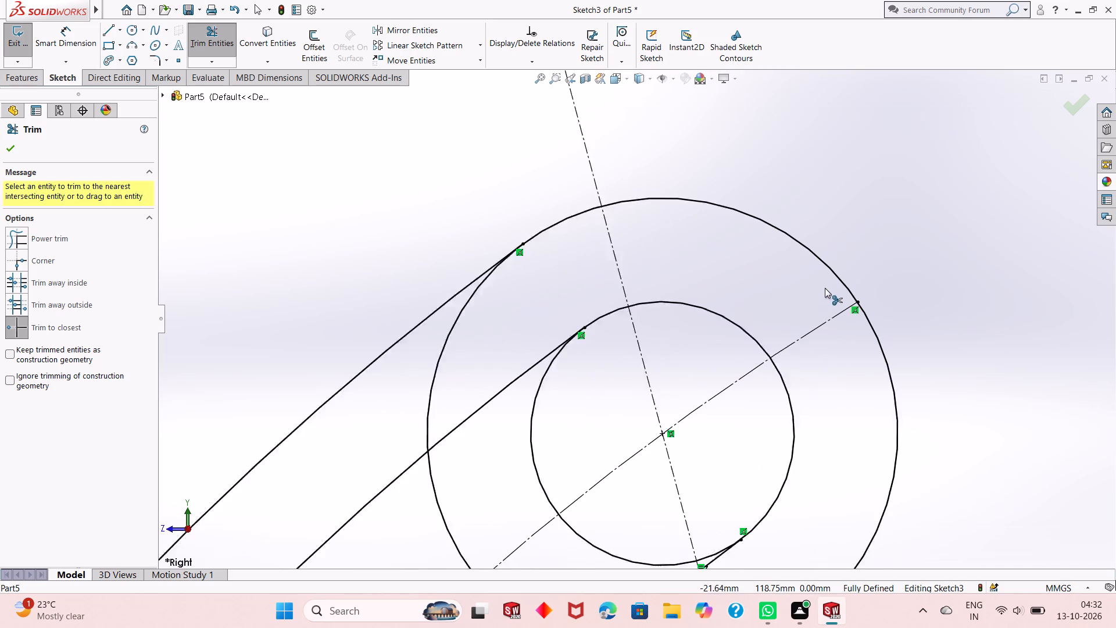
scroll(825, 288, "down", 4)
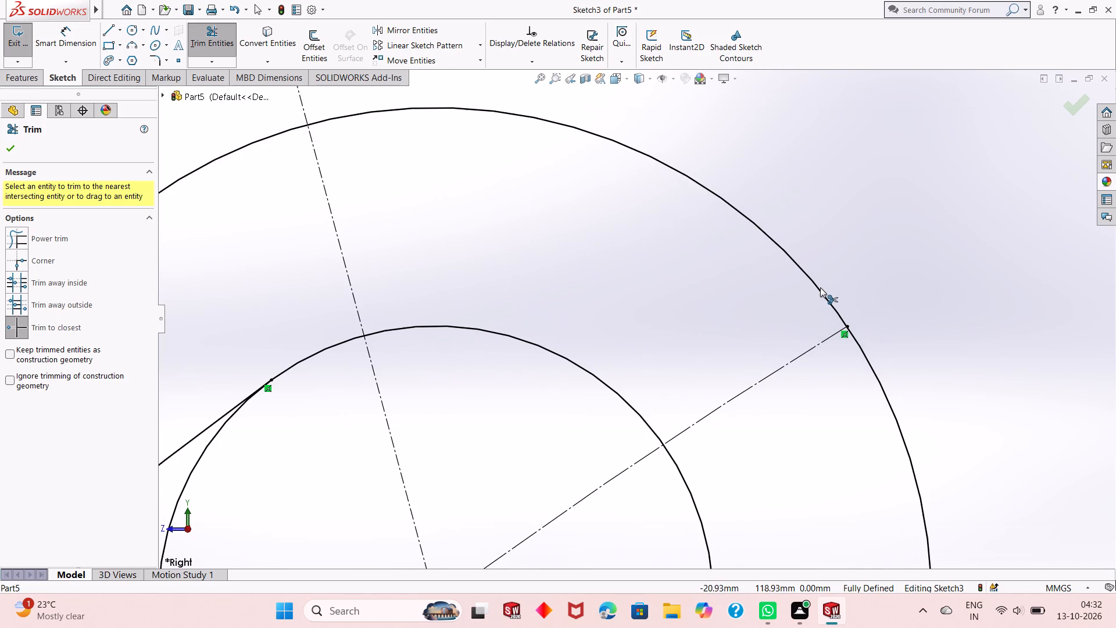
scroll(816, 283, "up", 7)
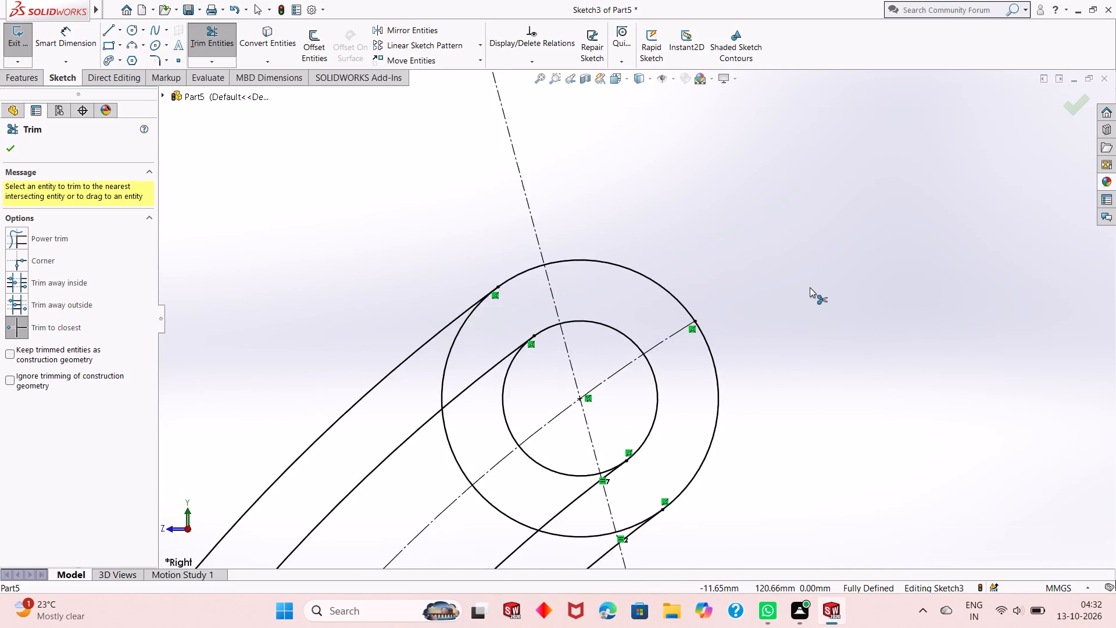
scroll(810, 287, "up", 12)
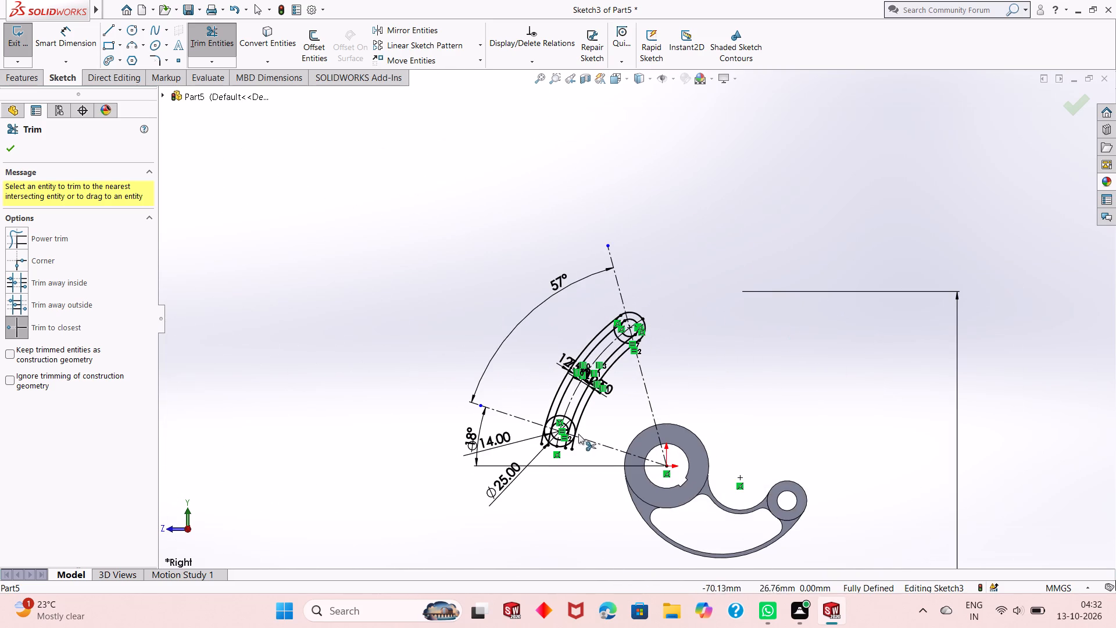
scroll(577, 436, "down", 17)
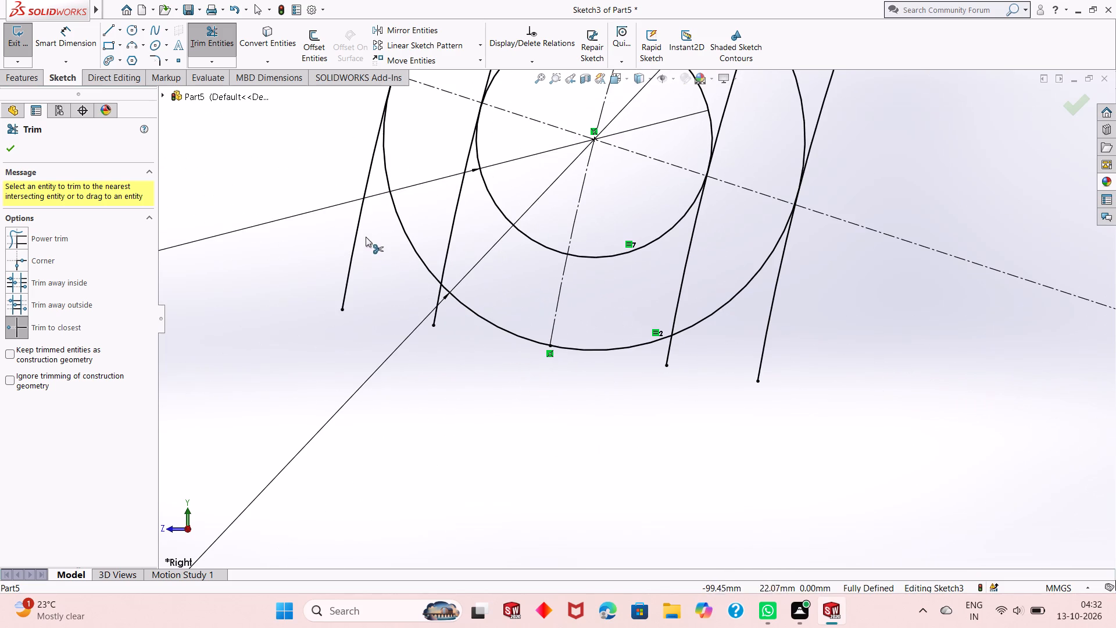
left_click(360, 229)
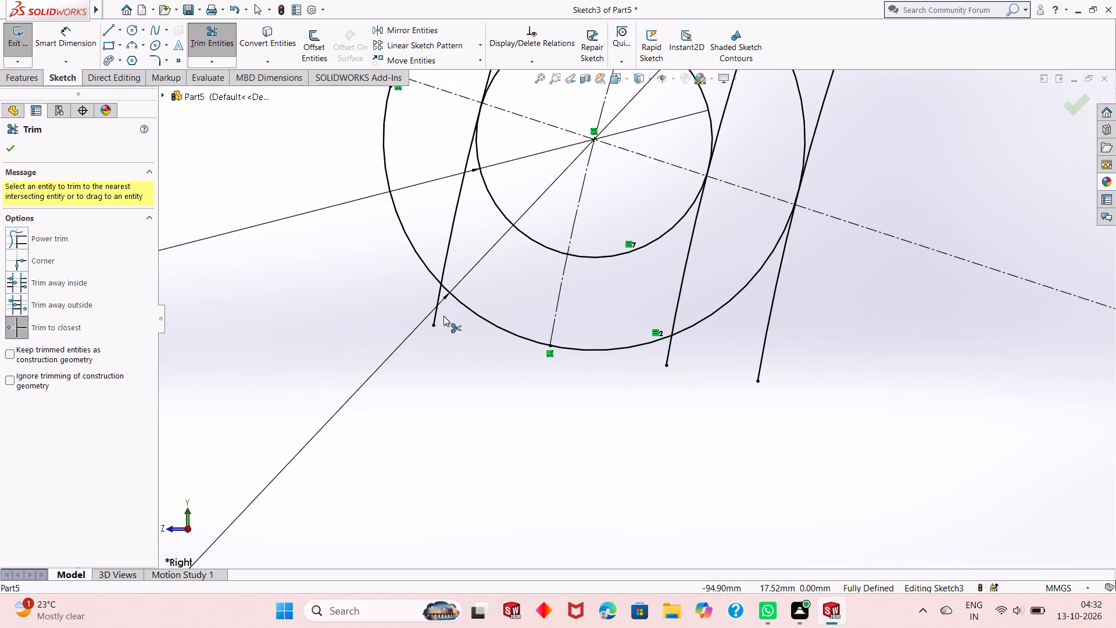
left_click(435, 320)
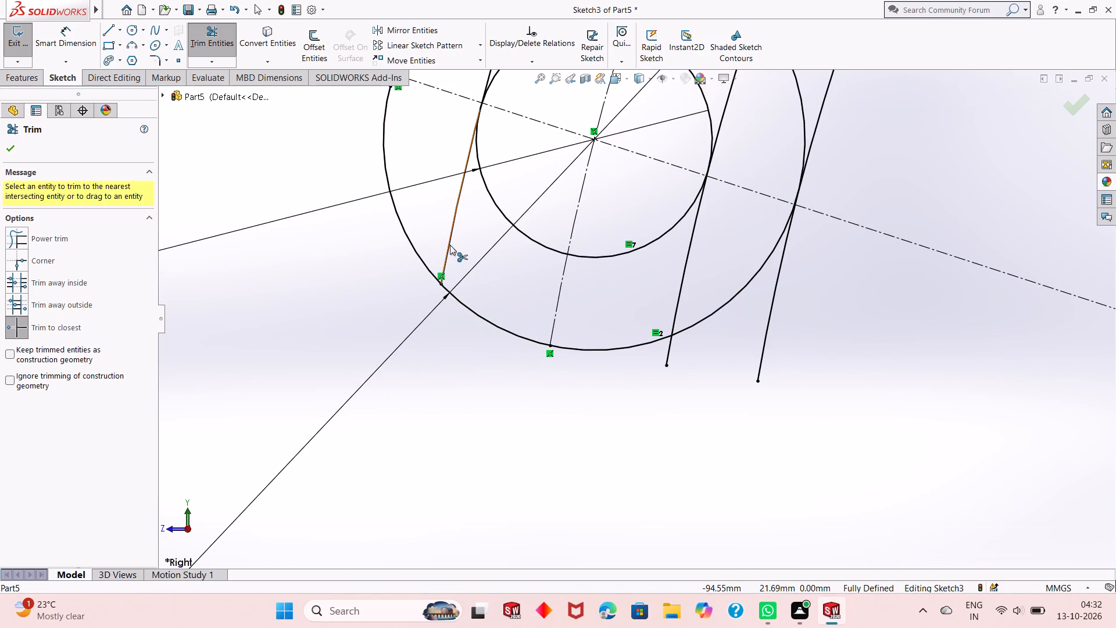
left_click(450, 245)
left_click(664, 356)
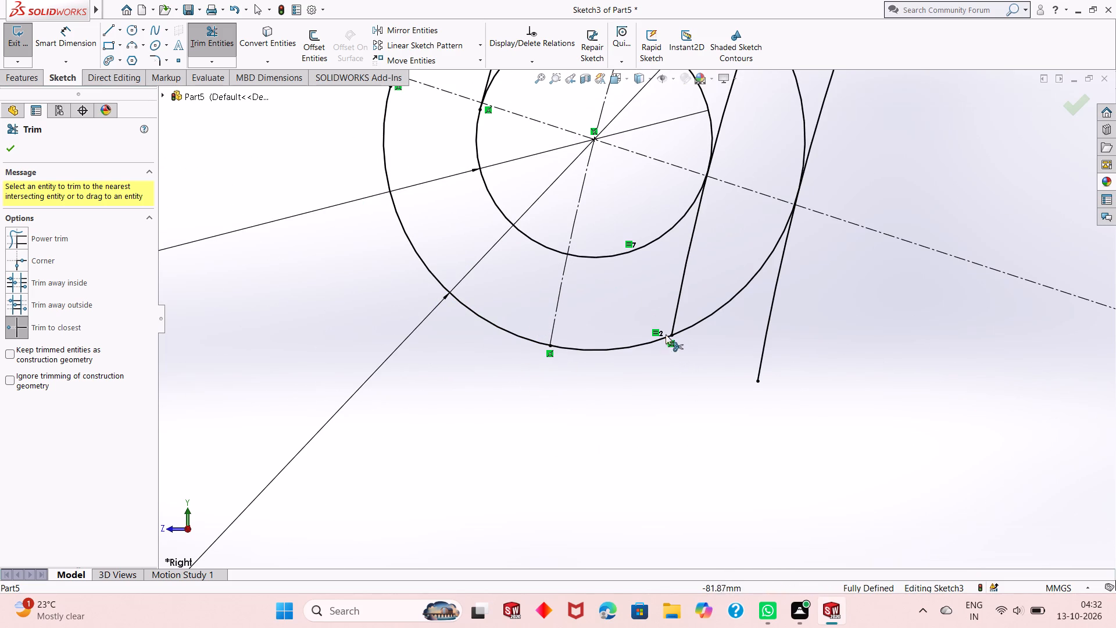
left_click(677, 308)
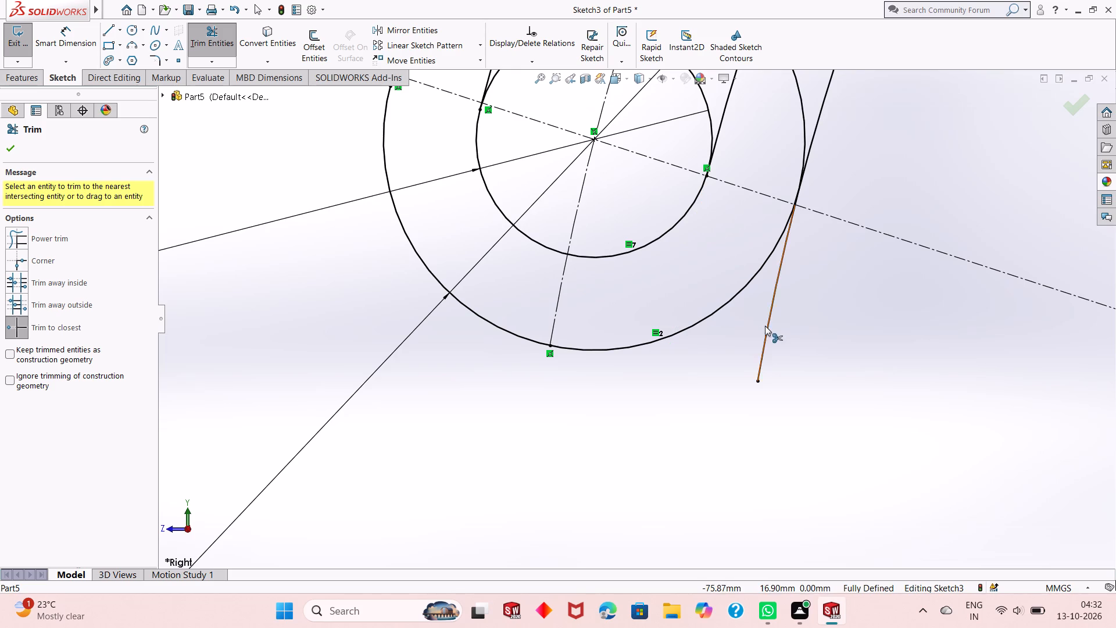
left_click(765, 329)
Trim the arm-side portions of the 14 mm and 25 mm circles on the shallower centerline, leaving only the rounded end arcs.
scroll(706, 360, "down", 2)
scroll(706, 360, "up", 9)
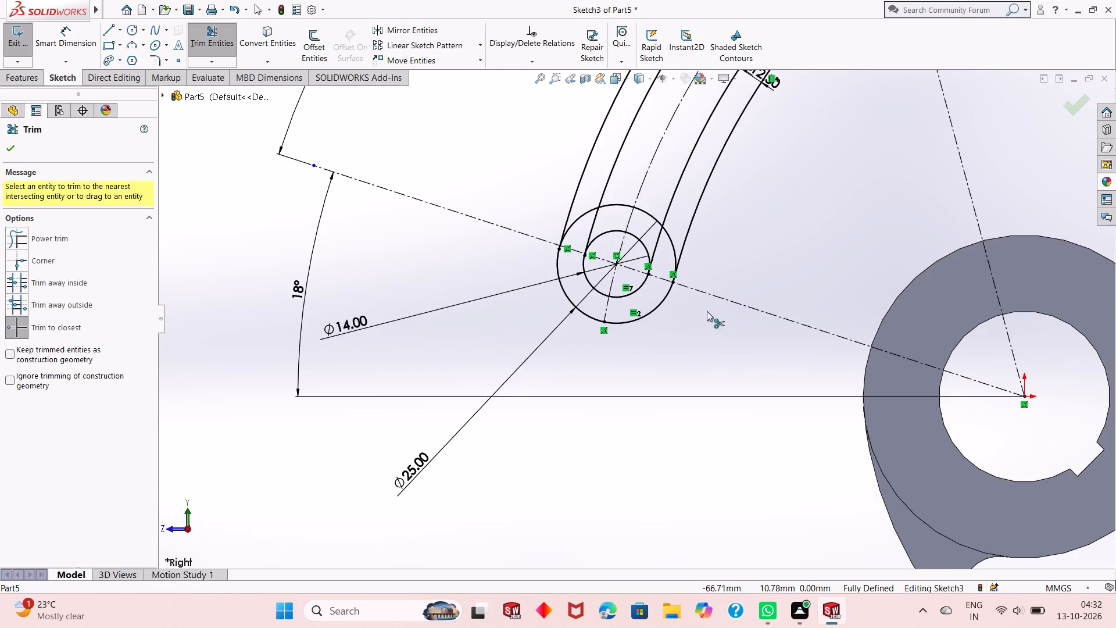
scroll(653, 210, "down", 7)
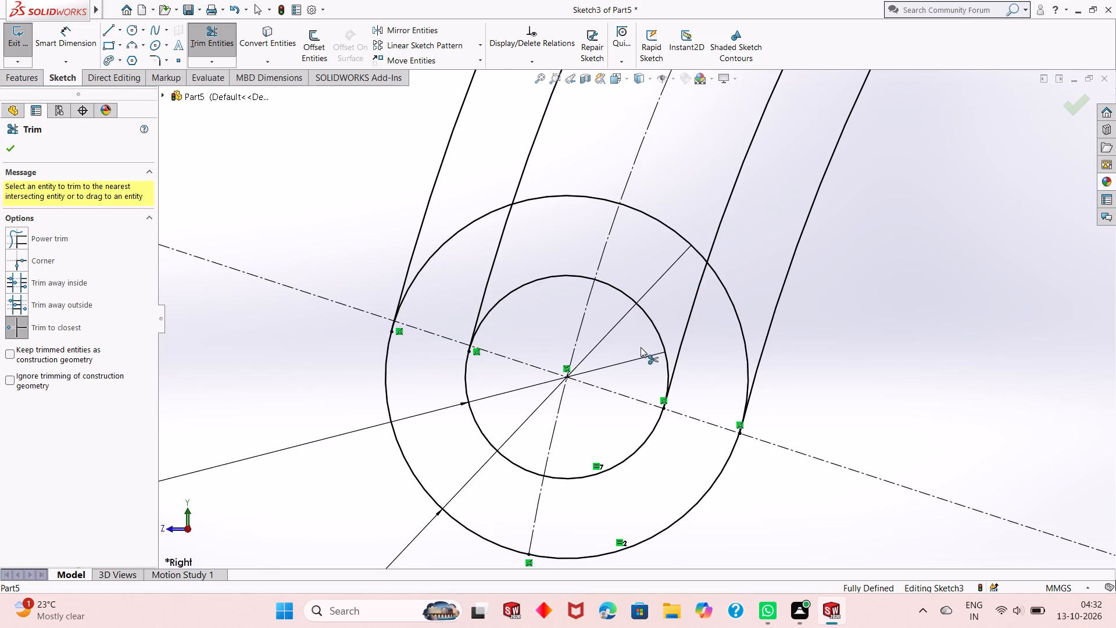
left_click(550, 275)
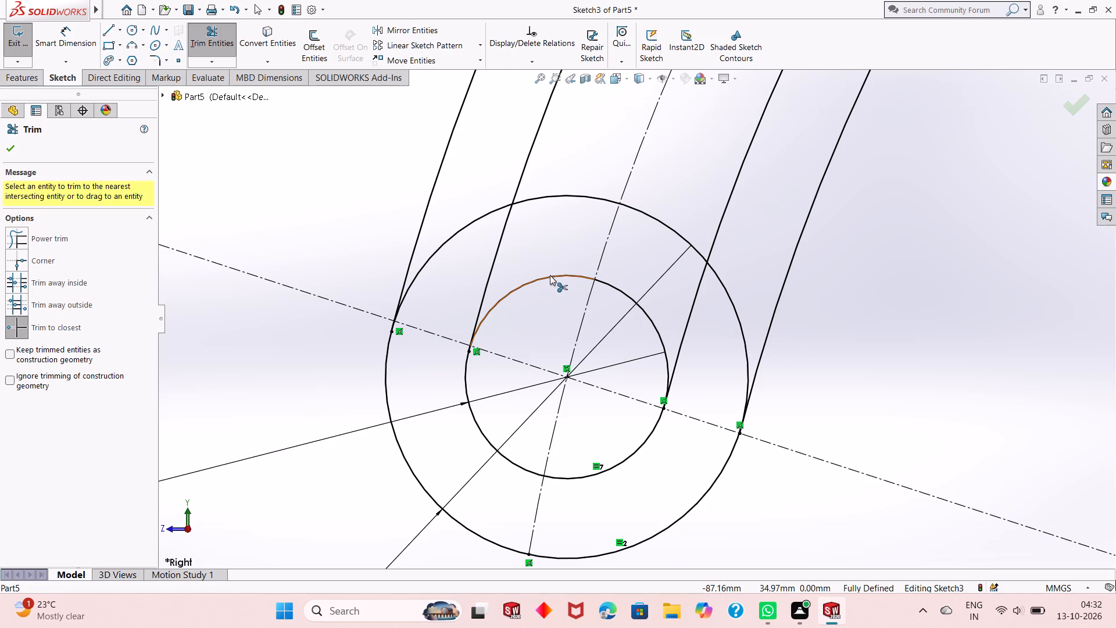
left_click(618, 290)
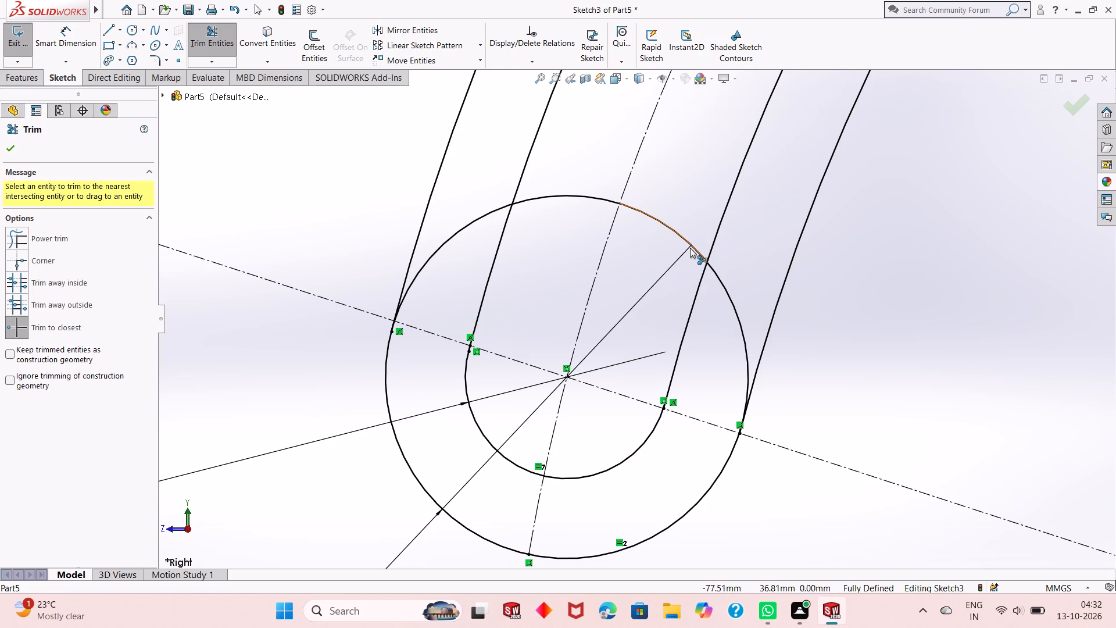
left_click(690, 248)
left_click(594, 199)
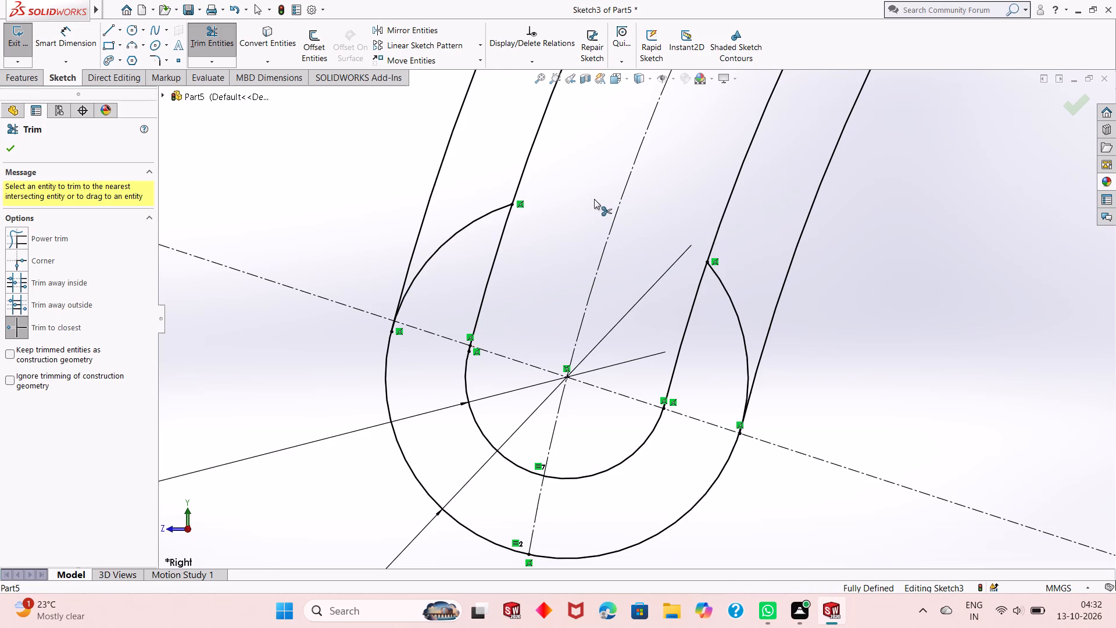
left_click(488, 217)
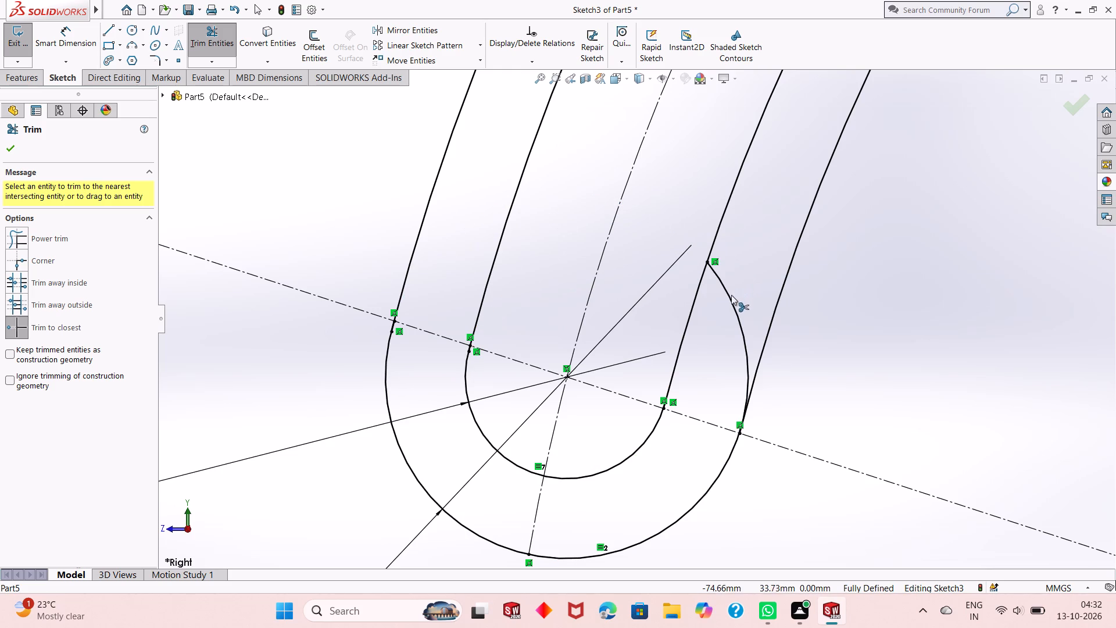
left_click(731, 294)
Trim the small leftover overlaps where both outer offset arcs meet the 25 mm end arc on the shallower centerline.
scroll(629, 488, "down", 4)
scroll(629, 488, "up", 1)
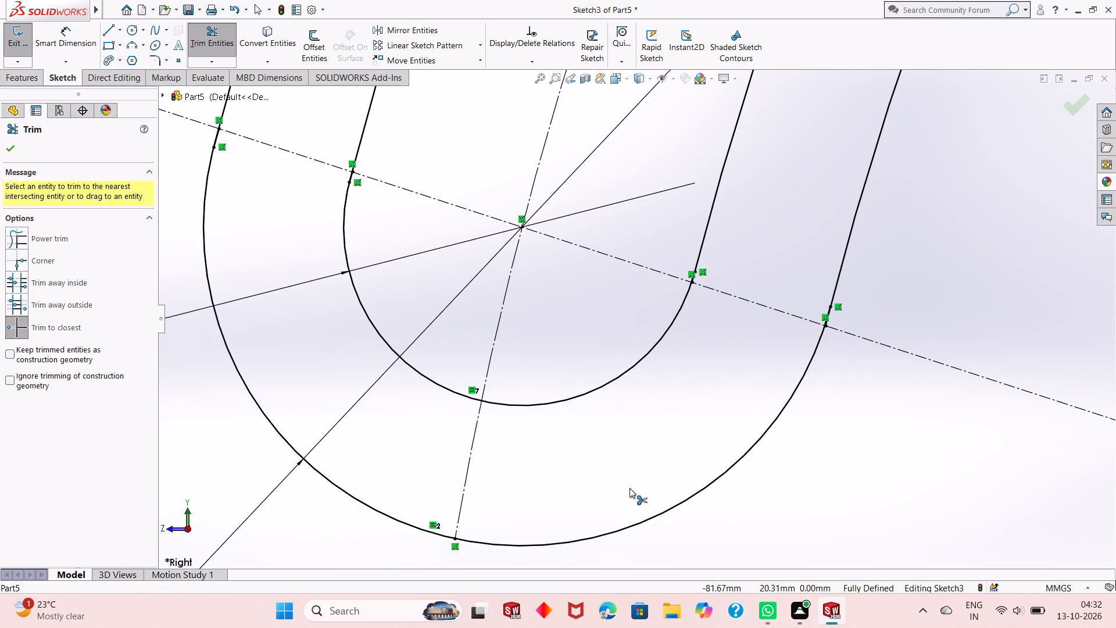
scroll(848, 288, "down", 14)
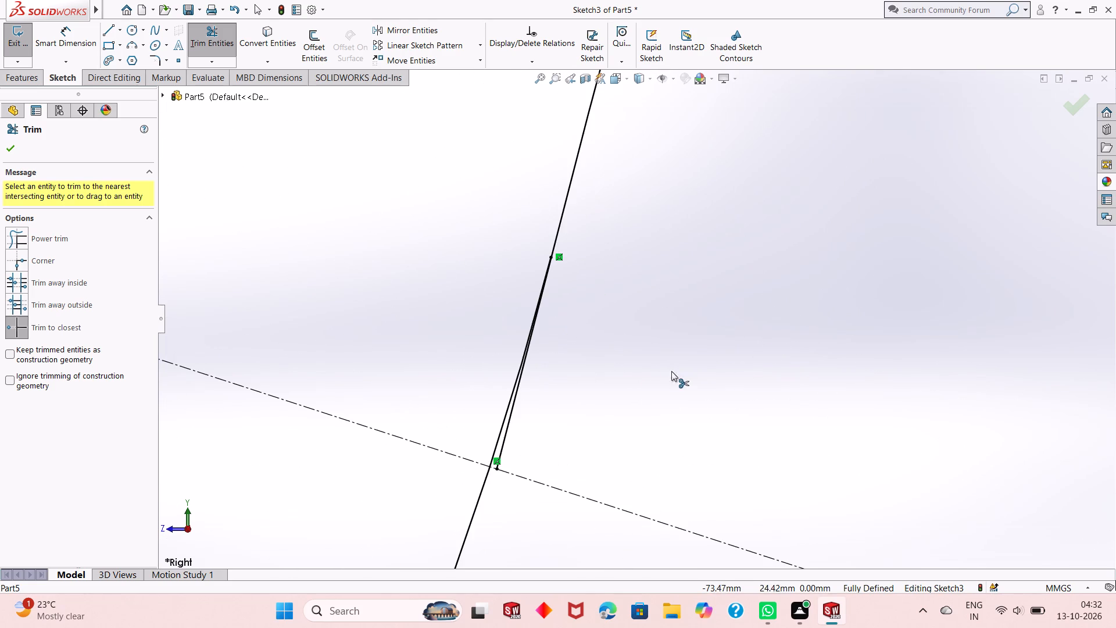
left_click(505, 435)
scroll(560, 433, "up", 3)
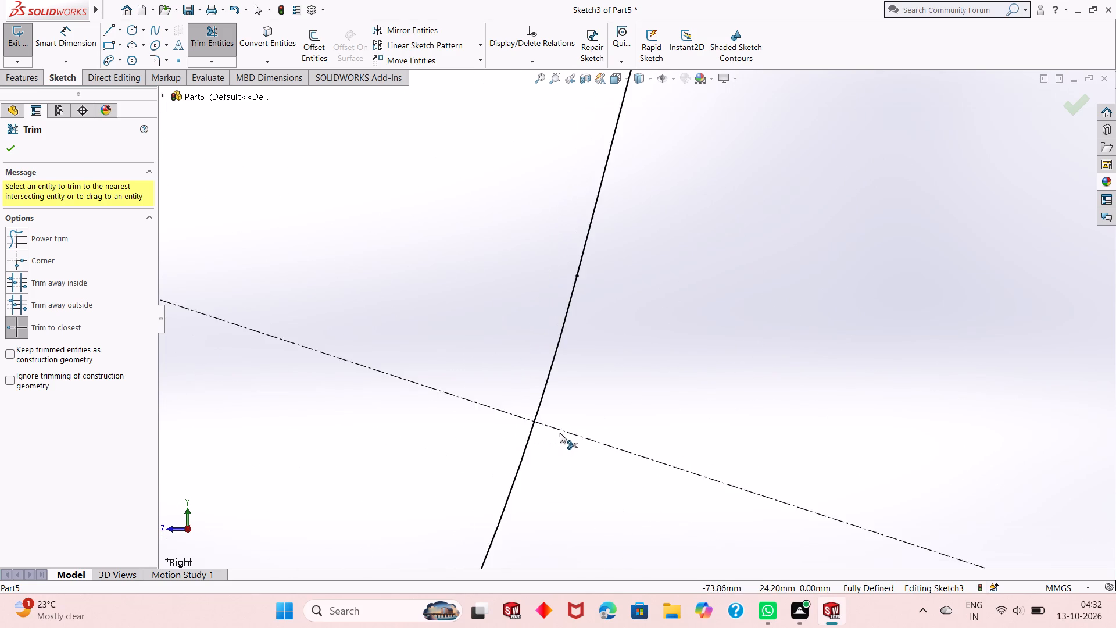
scroll(560, 433, "up", 20)
scroll(560, 433, "up", 1)
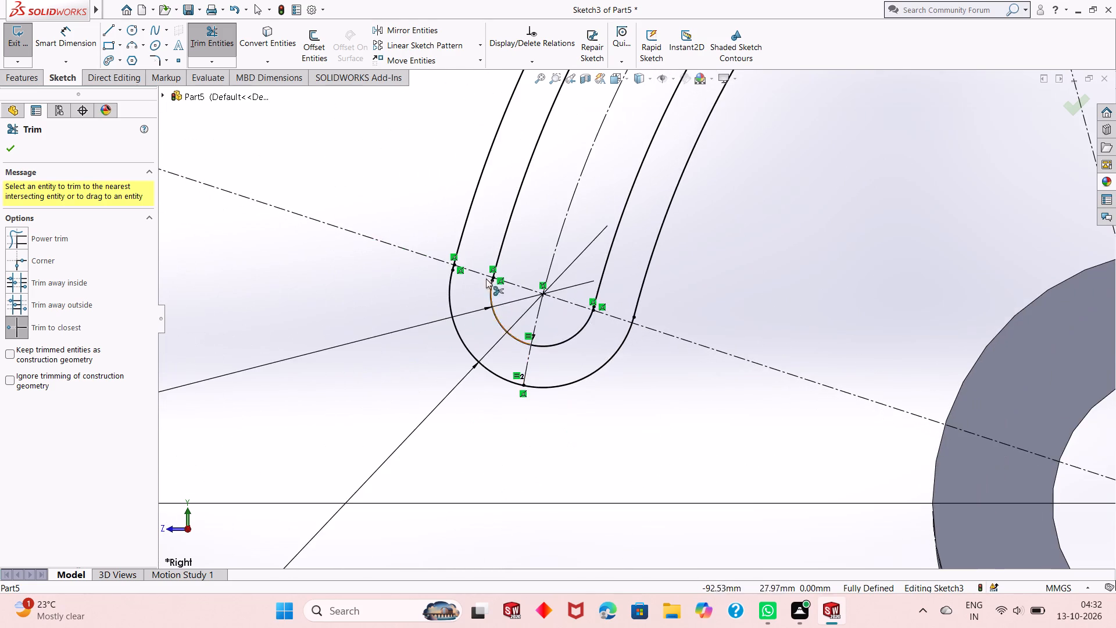
scroll(478, 274, "down", 18)
scroll(690, 320, "down", 4)
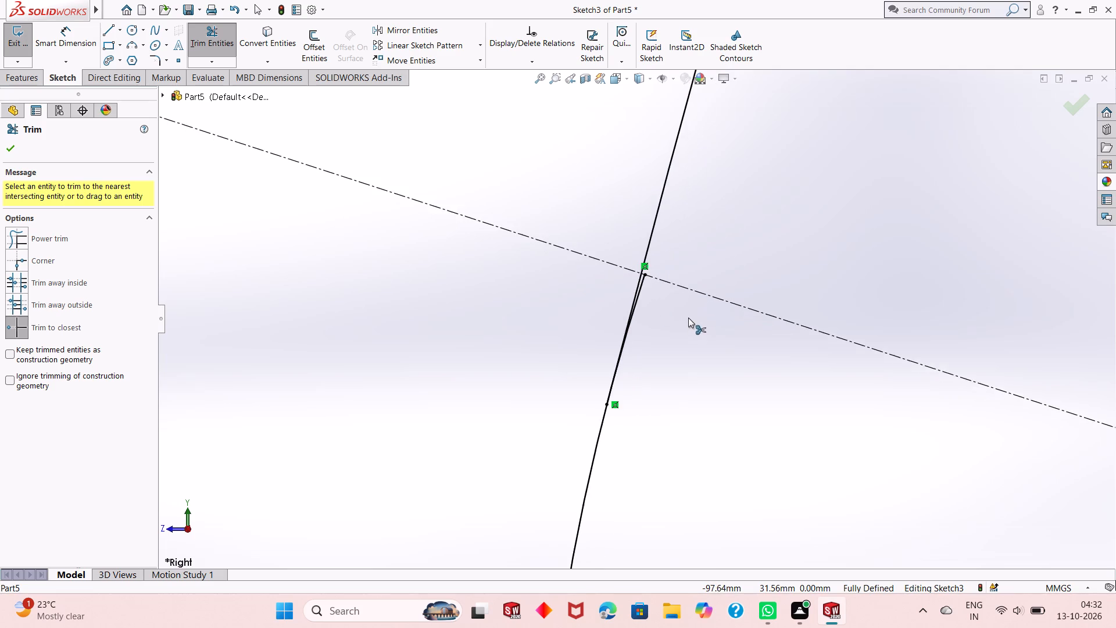
scroll(688, 317, "down", 2)
left_click(599, 255)
scroll(567, 399, "up", 4)
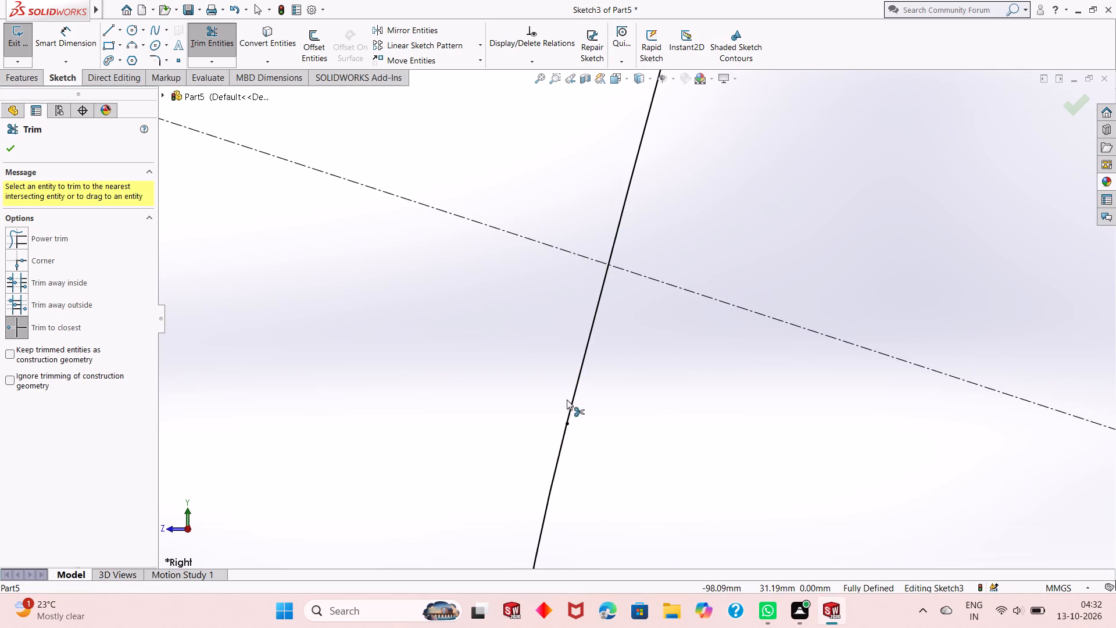
scroll(567, 399, "up", 20)
scroll(567, 399, "up", 7)
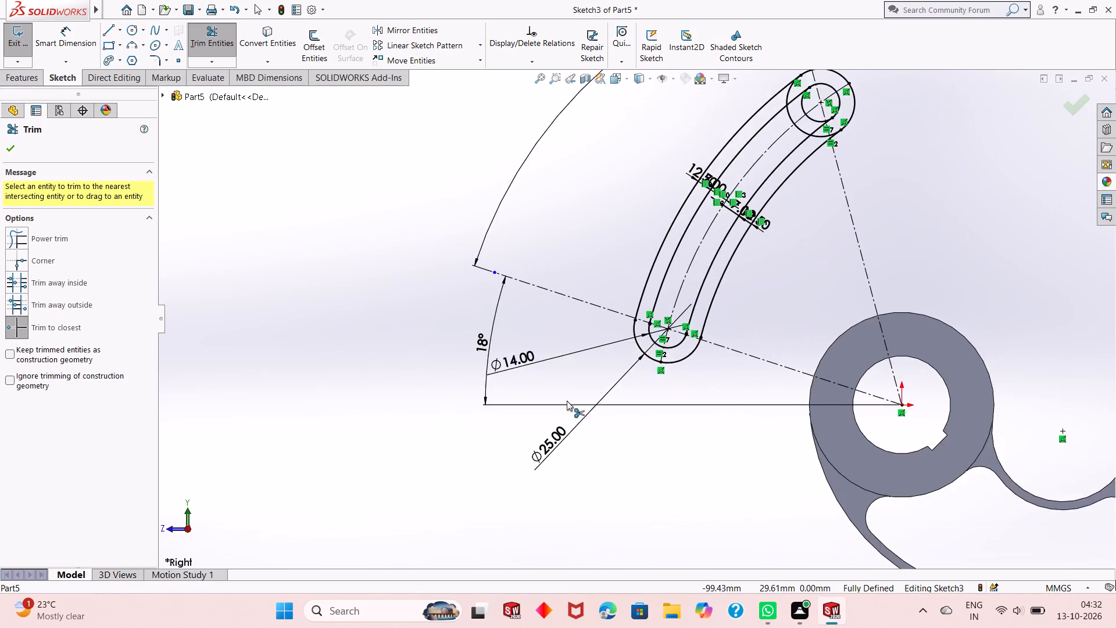
Trim the leftover overlap where the hub-side inner offset arc meets the 14 mm end arc, keeping the end arc.
scroll(567, 401, "up", 4)
scroll(749, 185, "down", 4)
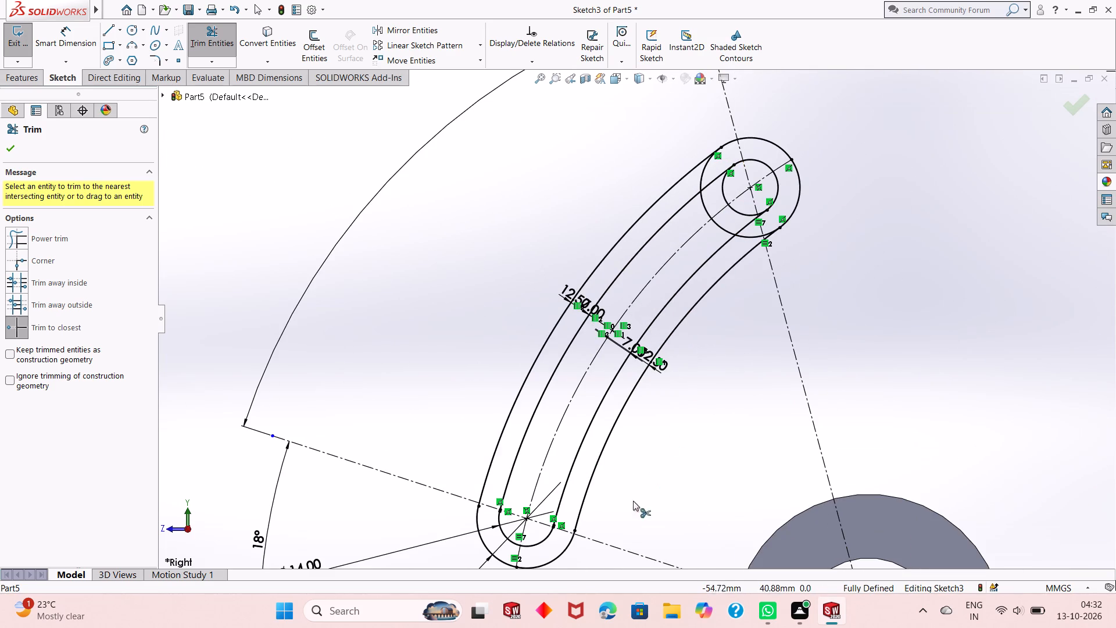
scroll(553, 544, "down", 10)
scroll(649, 388, "down", 4)
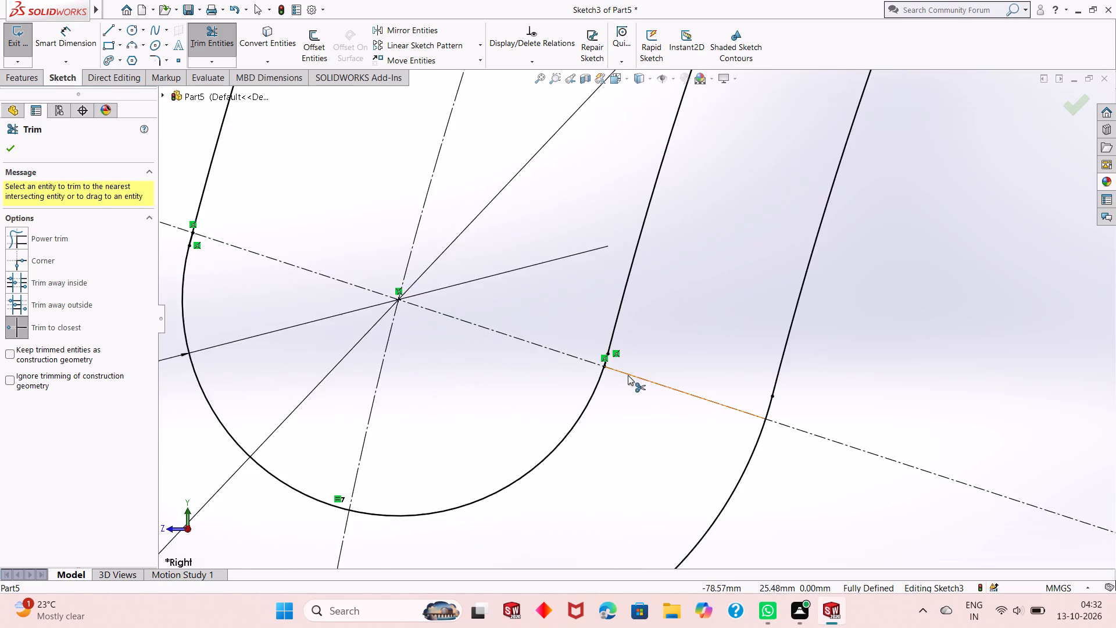
scroll(628, 375, "down", 9)
scroll(603, 311, "down", 3)
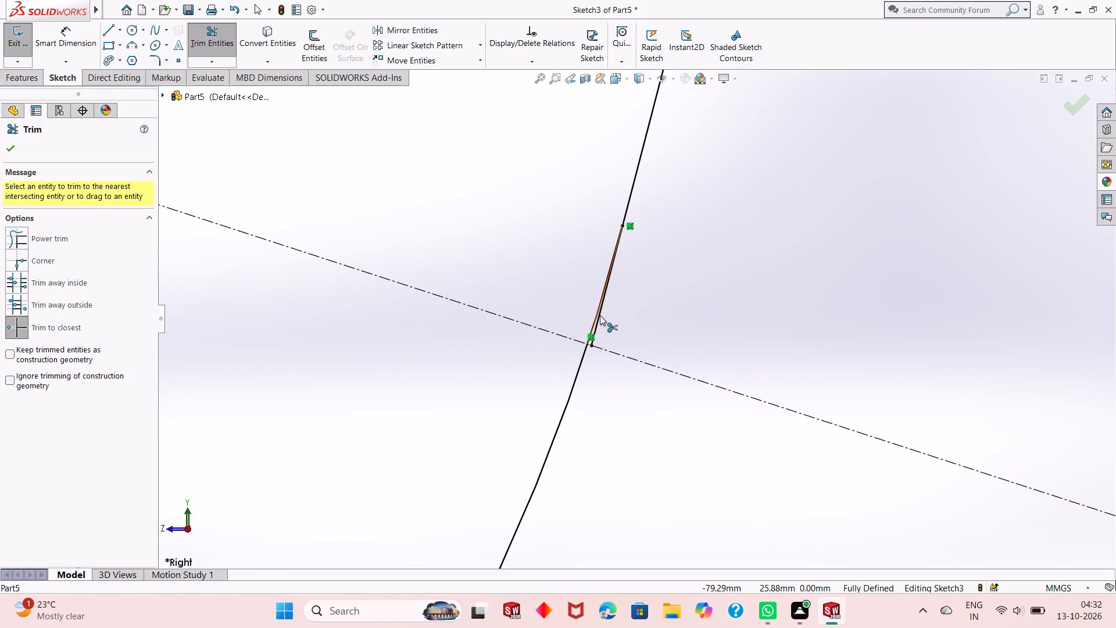
left_click(599, 320)
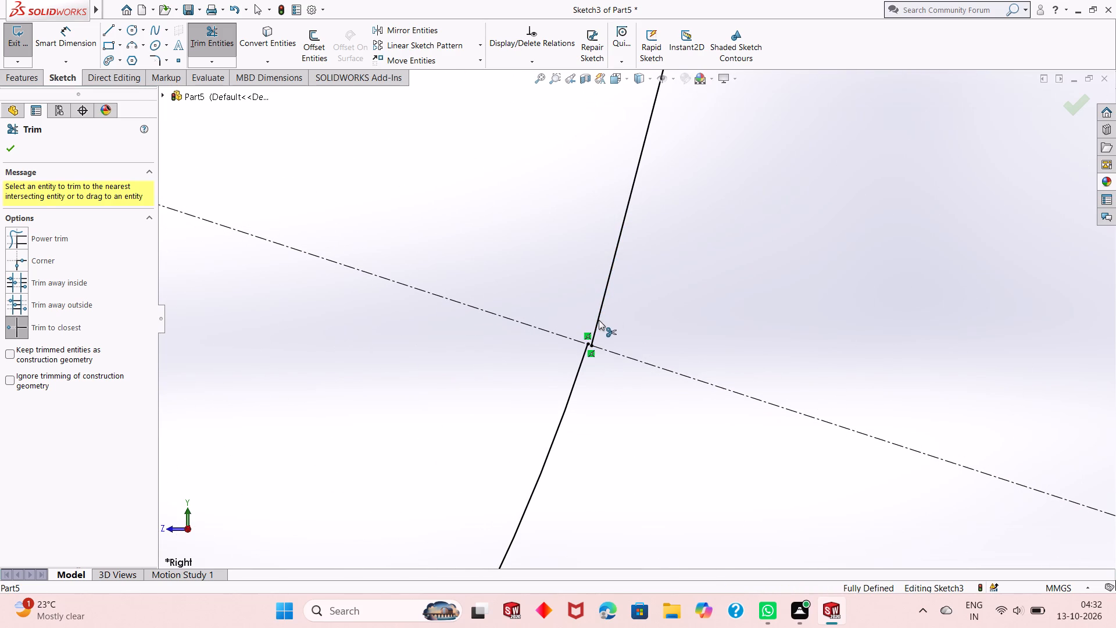
key("ctrl+z")
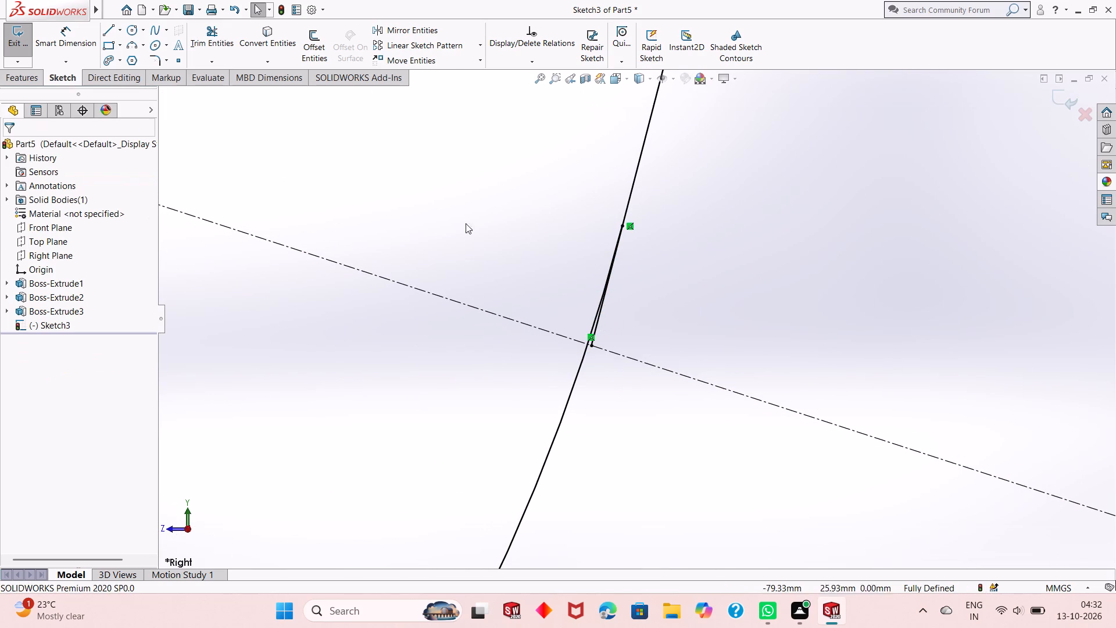
left_click(199, 24)
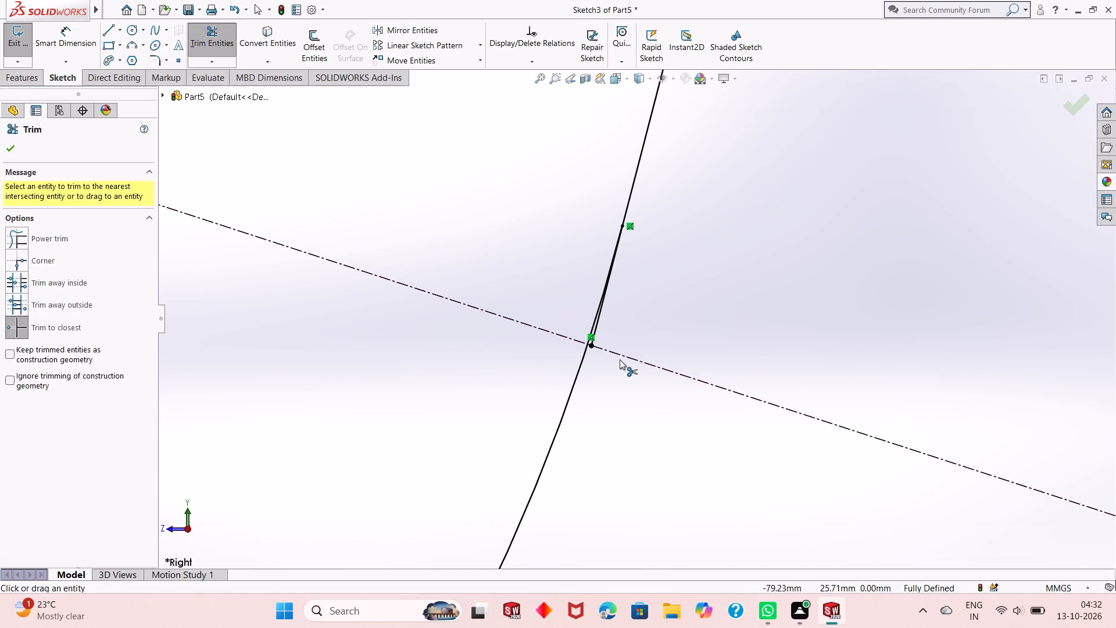
left_click(599, 326)
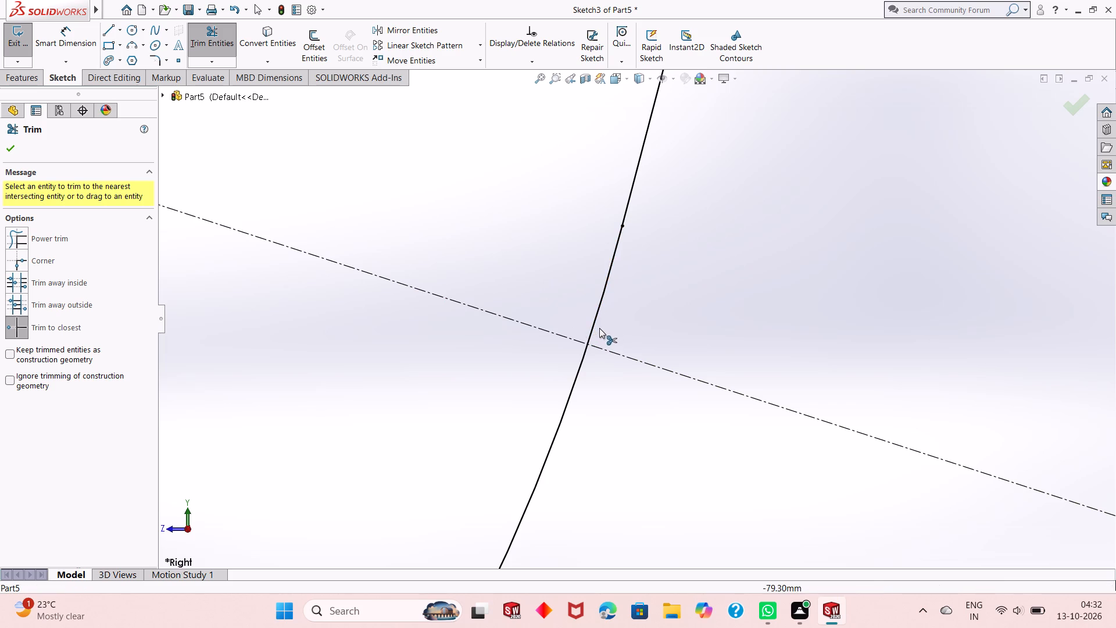
Trim the leftover overlap where the inner offset arc farther from the hub meets the 14 mm end arc.
scroll(613, 367, "down", 10)
scroll(616, 384, "up", 9)
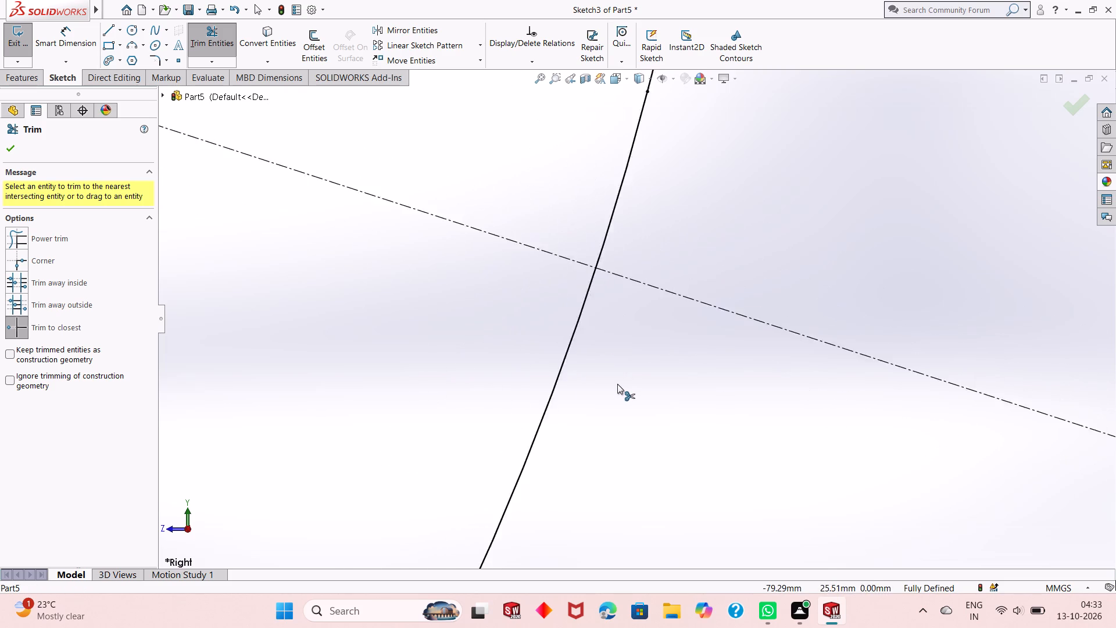
scroll(617, 384, "up", 20)
scroll(617, 384, "up", 4)
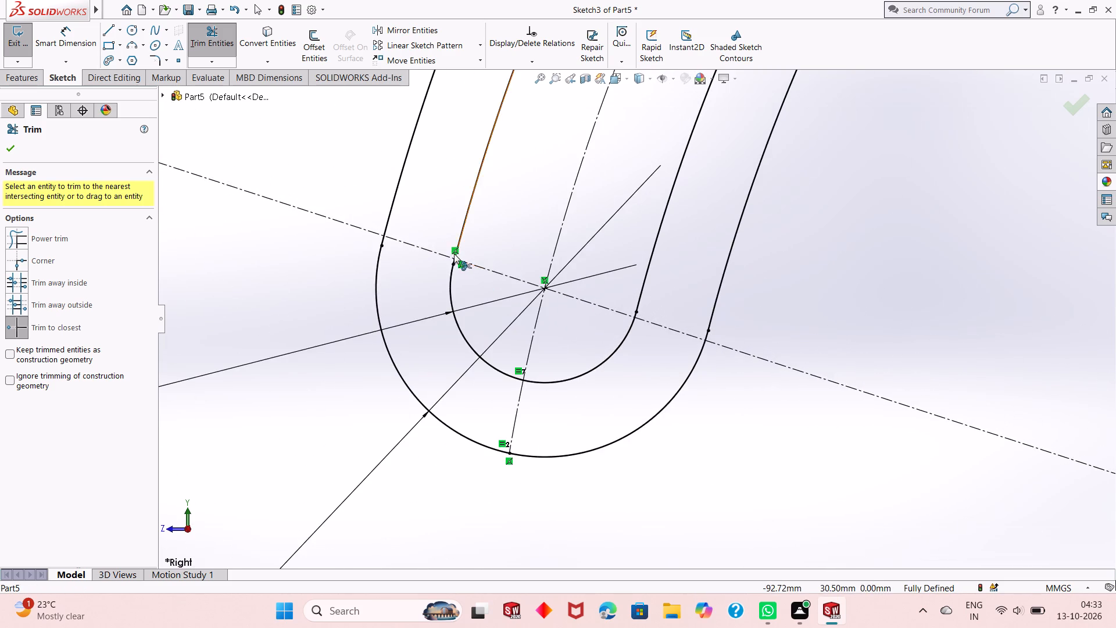
scroll(454, 254, "down", 15)
scroll(709, 321, "down", 9)
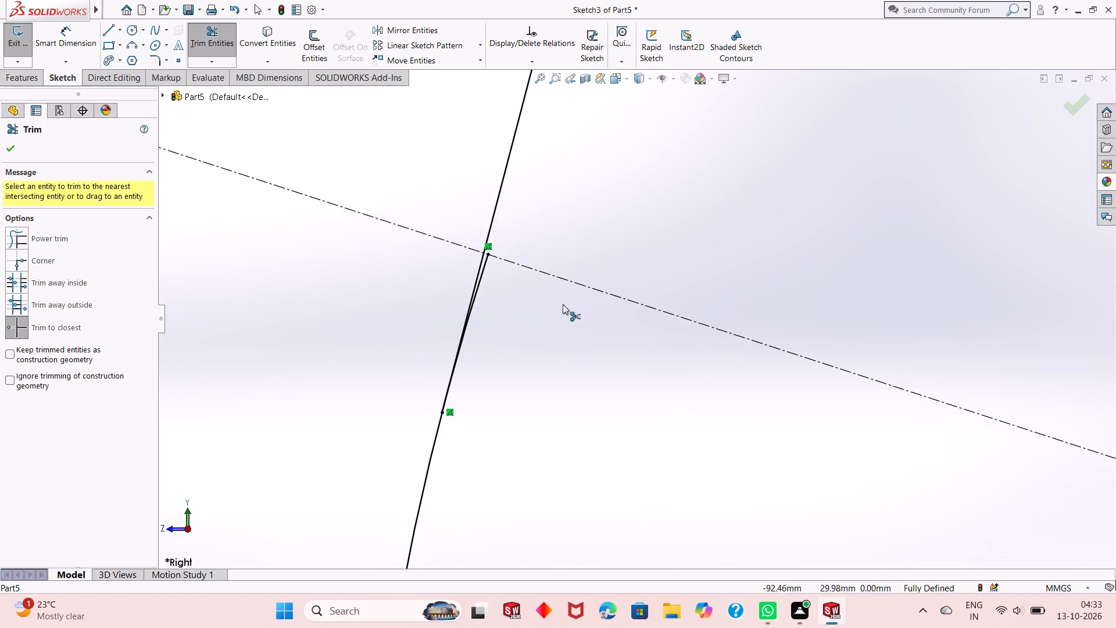
scroll(563, 304, "down", 2)
left_click(452, 245)
scroll(457, 326, "up", 5)
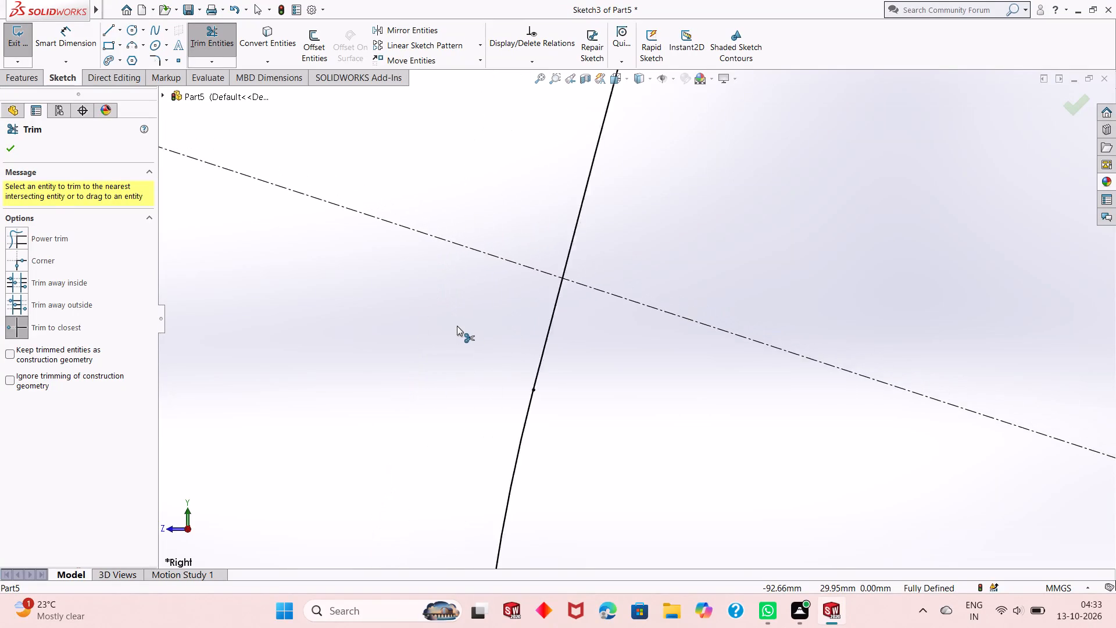
scroll(457, 326, "up", 20)
scroll(457, 326, "up", 2)
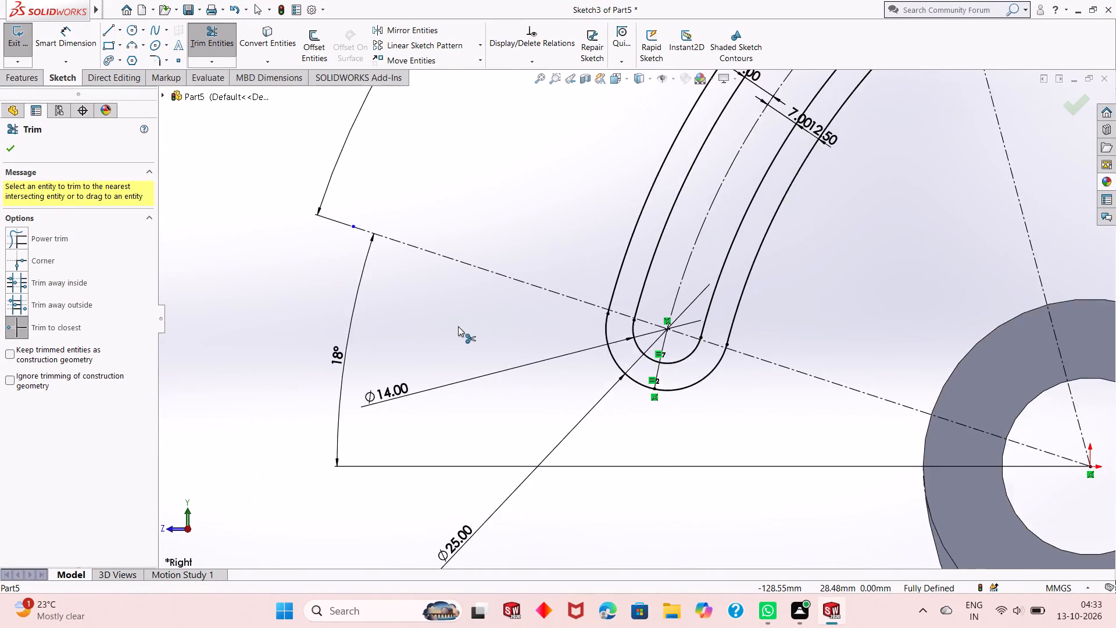
scroll(458, 326, "up", 7)
scroll(735, 176, "down", 10)
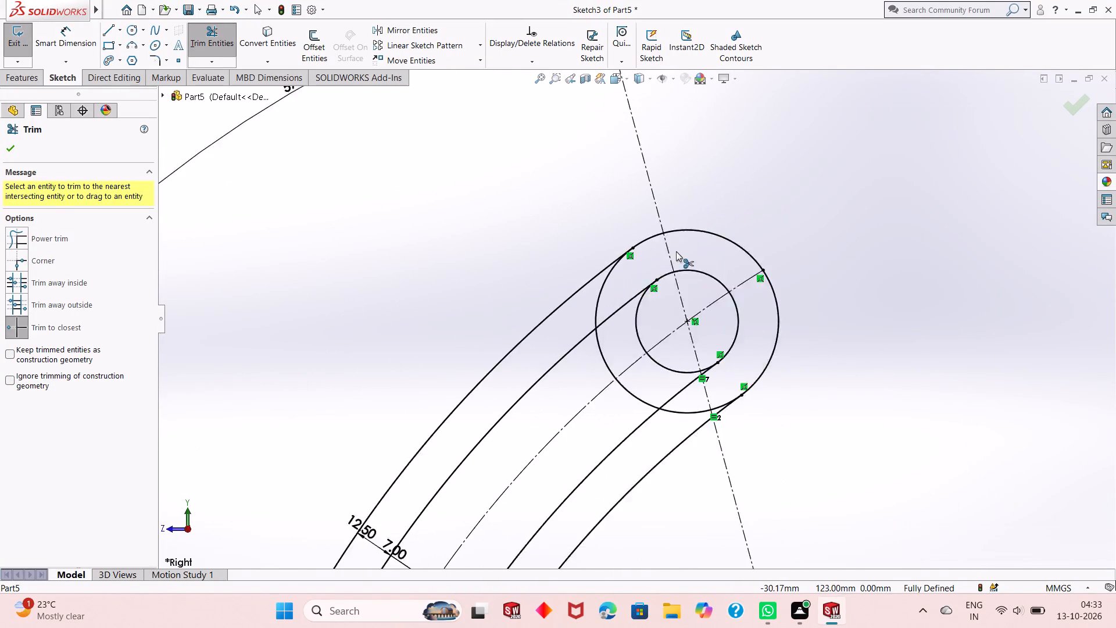
Trim the arm-side portions of the inner and outer circles on the steeper centerline, keeping the rounded end arcs.
scroll(676, 251, "down", 4)
scroll(627, 337, "up", 6)
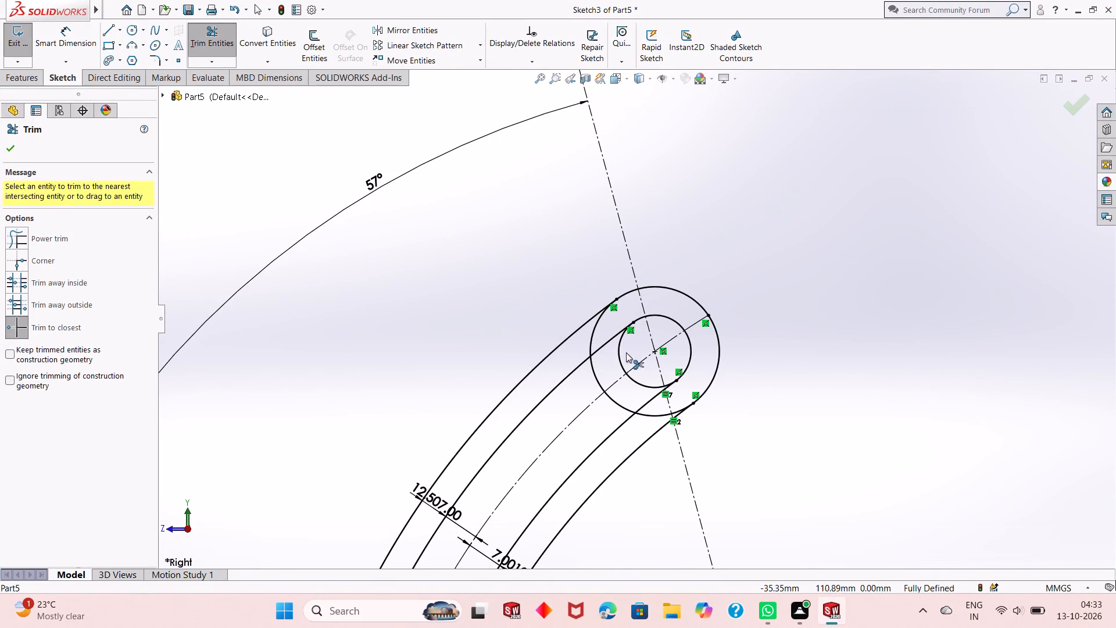
left_click_drag(626, 353, 623, 363)
left_click(623, 363)
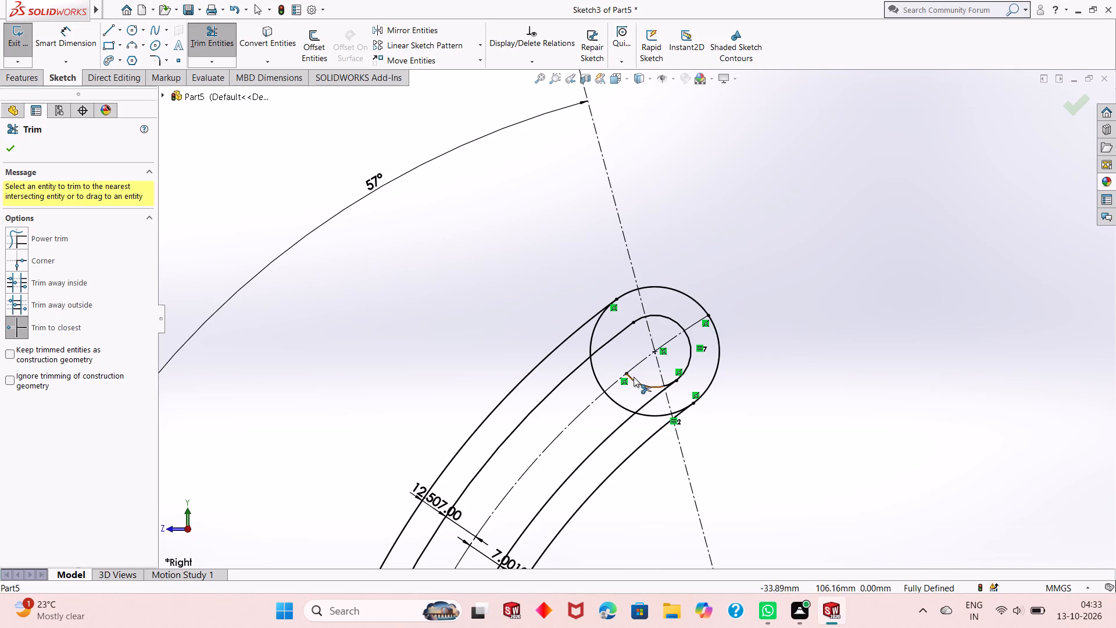
left_click(635, 377)
left_click(651, 415)
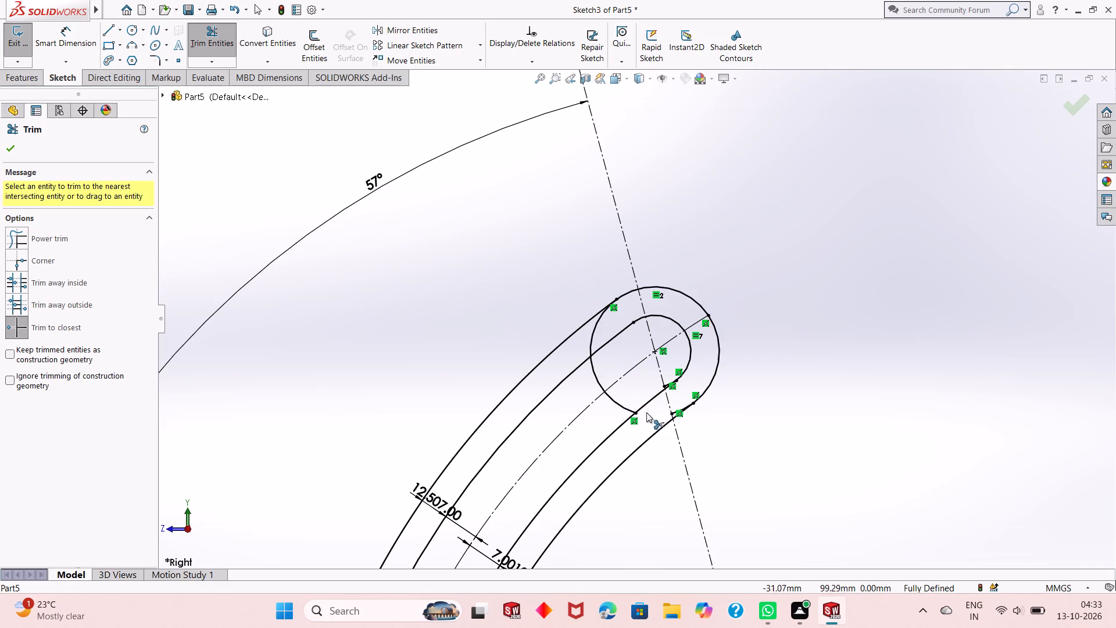
left_click(622, 406)
left_click(594, 379)
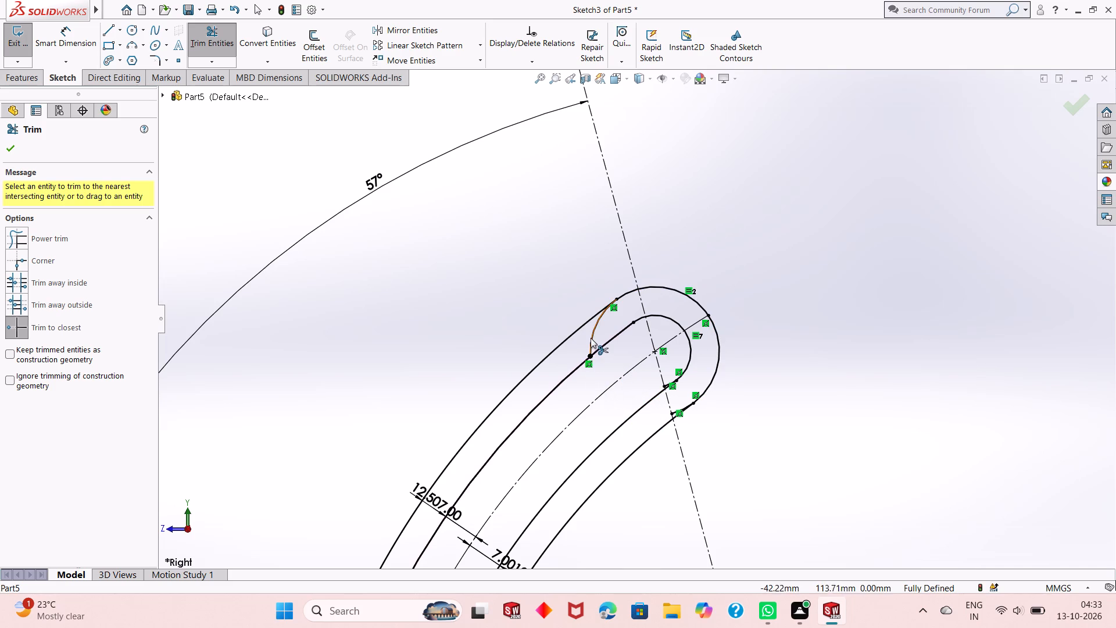
left_click(591, 338)
Trim the leftover tails of the inner and outer end arcs where they meet the hub-side offset arcs on the steeper centerline.
scroll(624, 304, "down", 7)
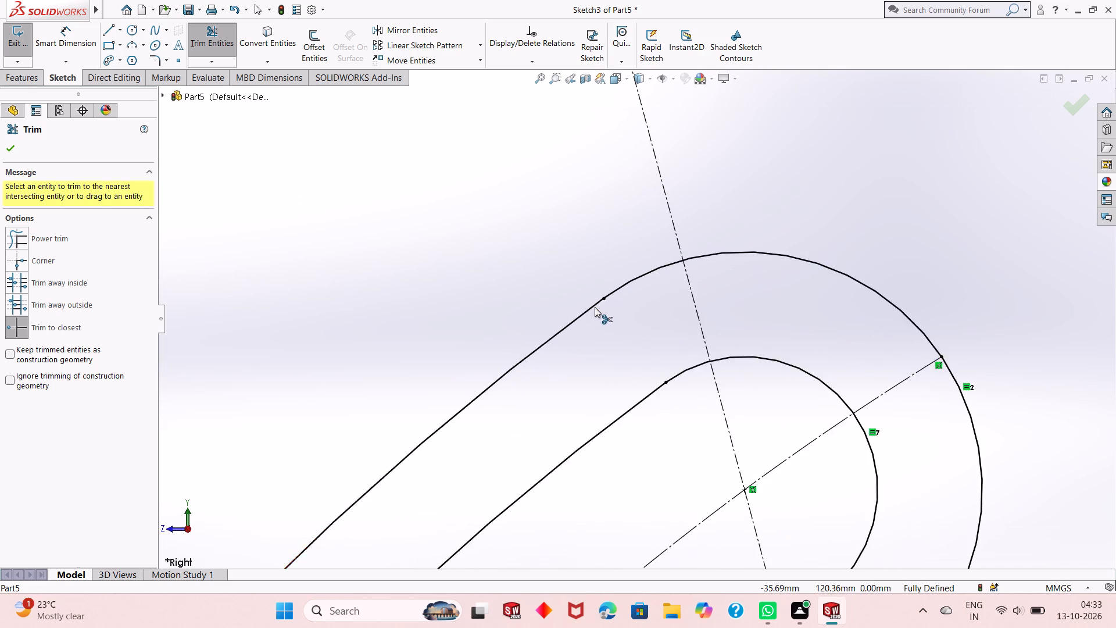
scroll(595, 307, "down", 8)
scroll(669, 296, "down", 7)
scroll(613, 308, "down", 4)
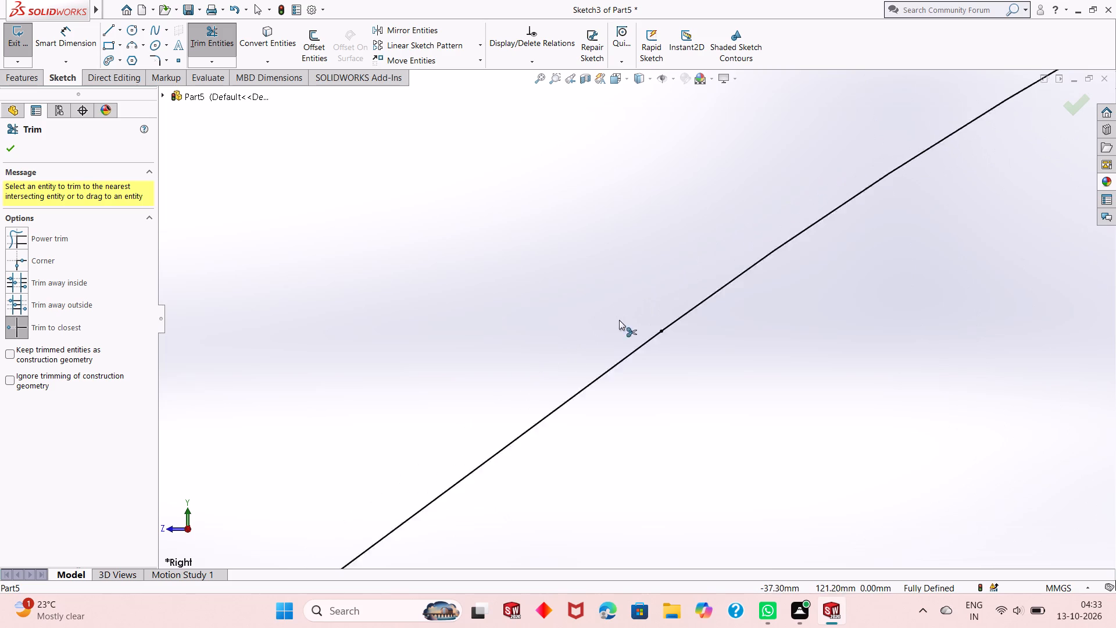
scroll(644, 332, "down", 7)
scroll(600, 344, "up", 10)
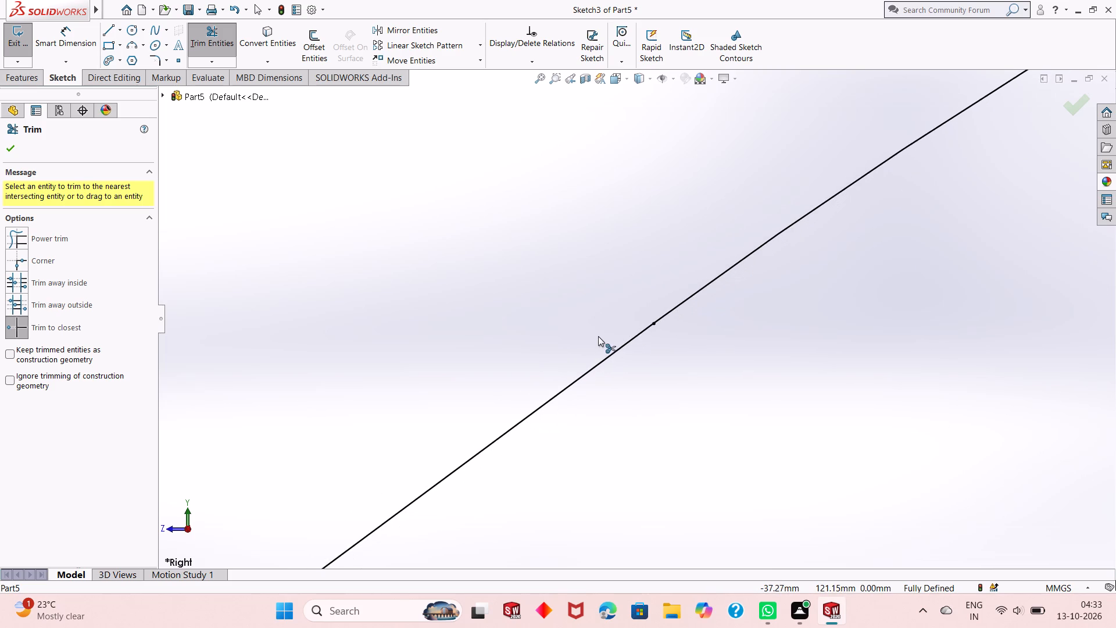
scroll(598, 336, "up", 20)
scroll(598, 336, "up", 6)
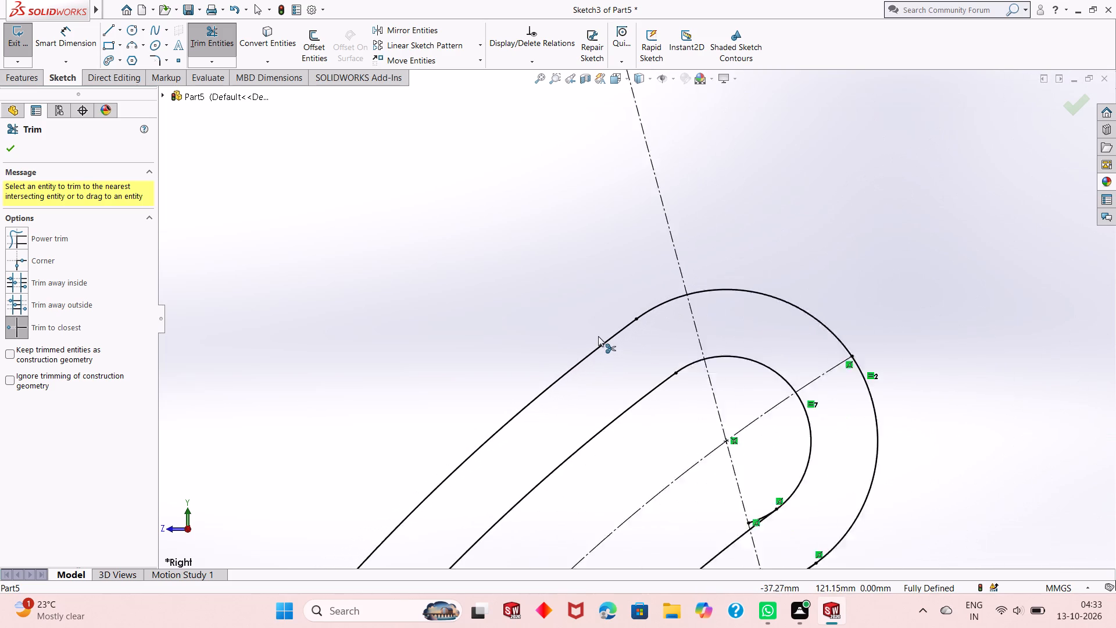
scroll(598, 336, "up", 4)
scroll(682, 436, "down", 15)
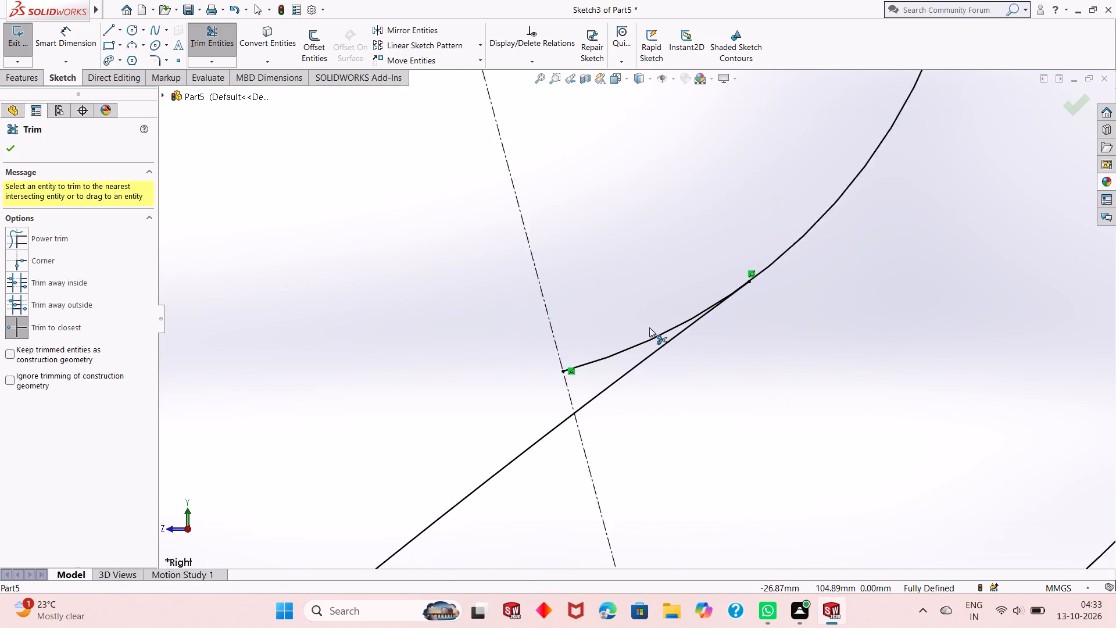
left_click(629, 351)
scroll(629, 353, "up", 9)
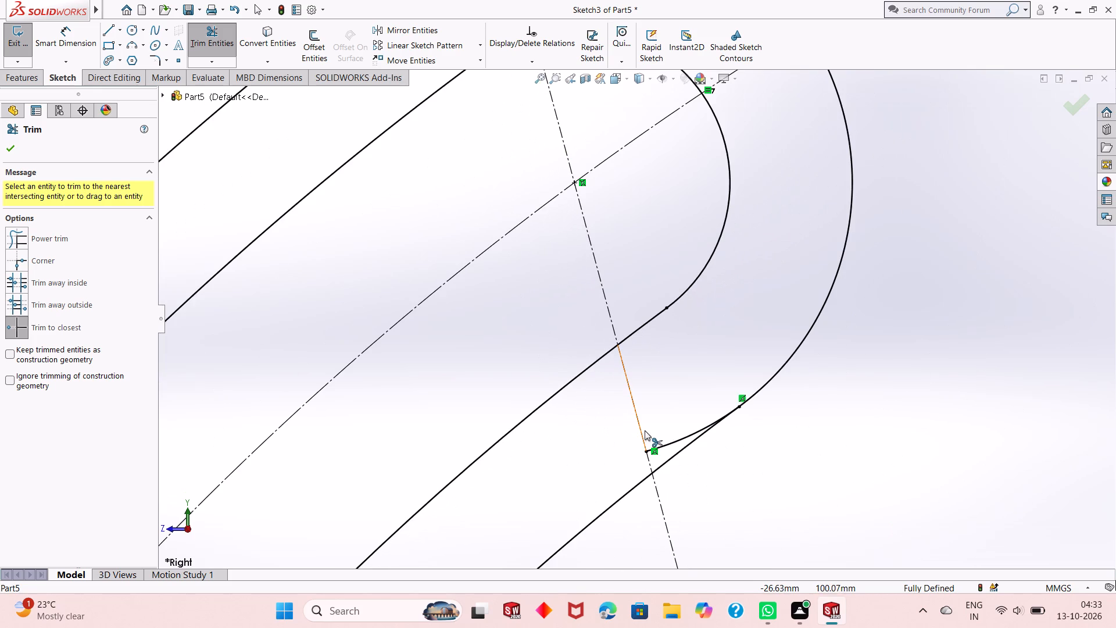
left_click(663, 445)
scroll(663, 445, "up", 2)
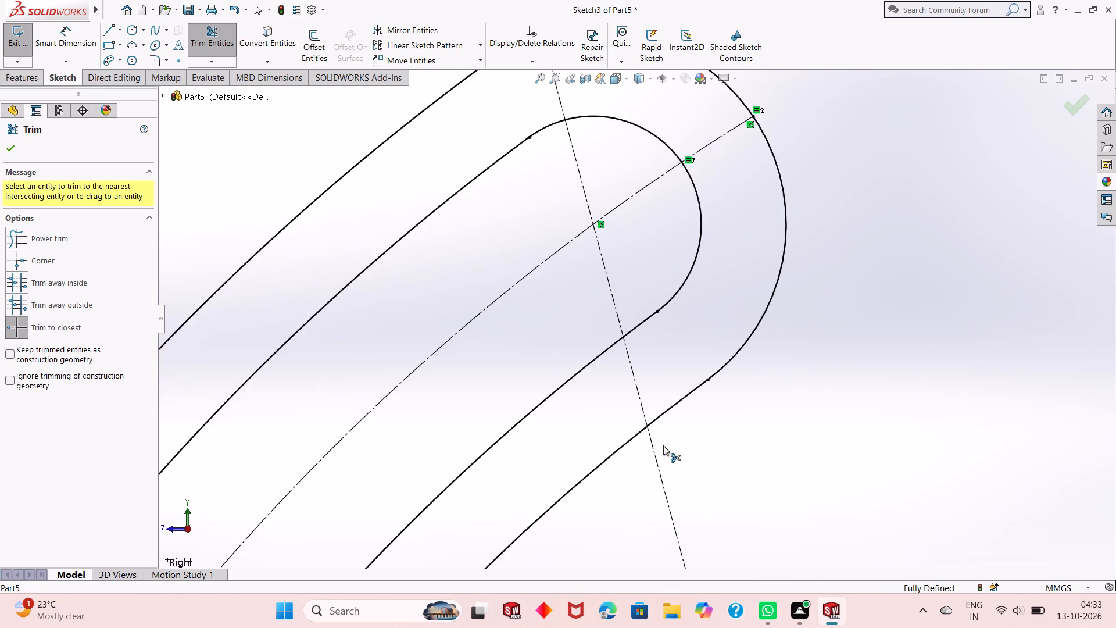
scroll(663, 445, "up", 7)
scroll(600, 398, "up", 7)
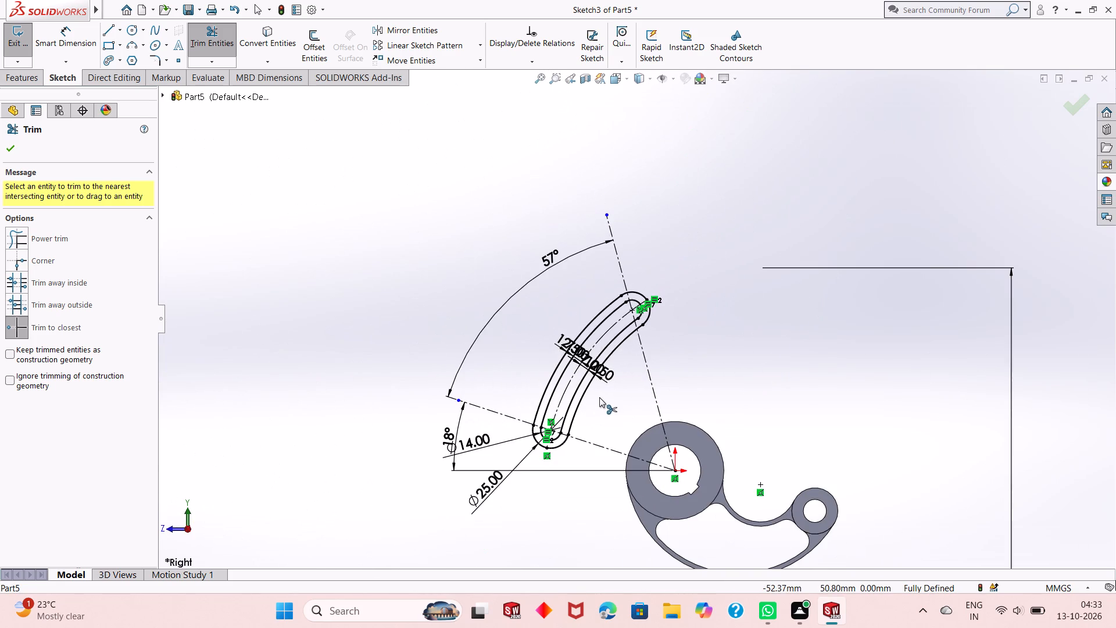
scroll(595, 428, "down", 6)
scroll(589, 424, "up", 3)
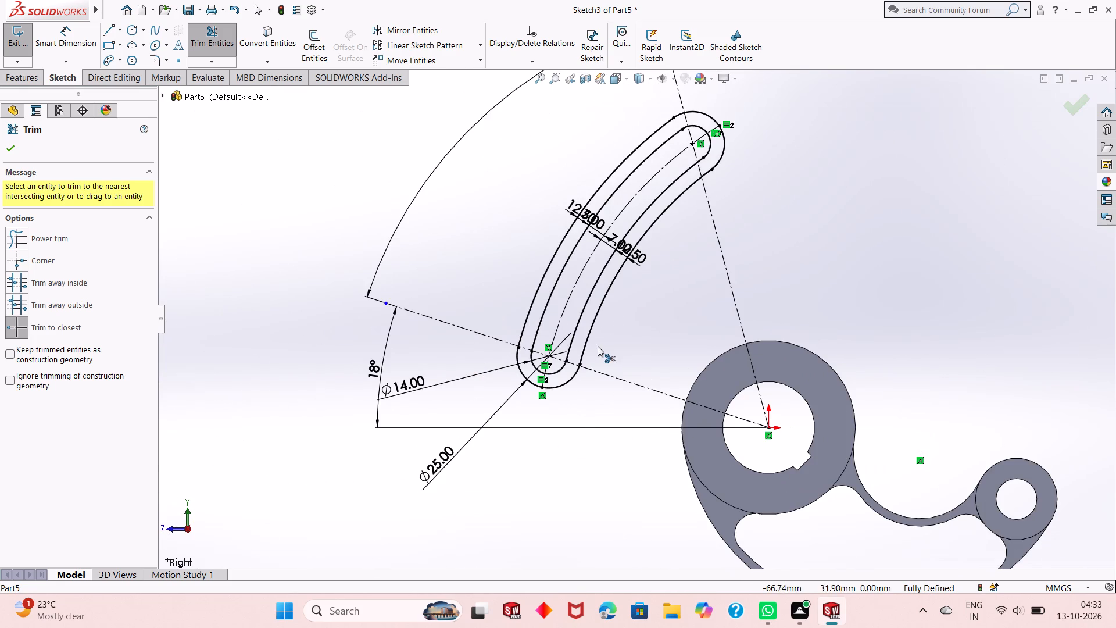
scroll(598, 346, "up", 2)
scroll(661, 219, "down", 3)
right_click(235, 155)
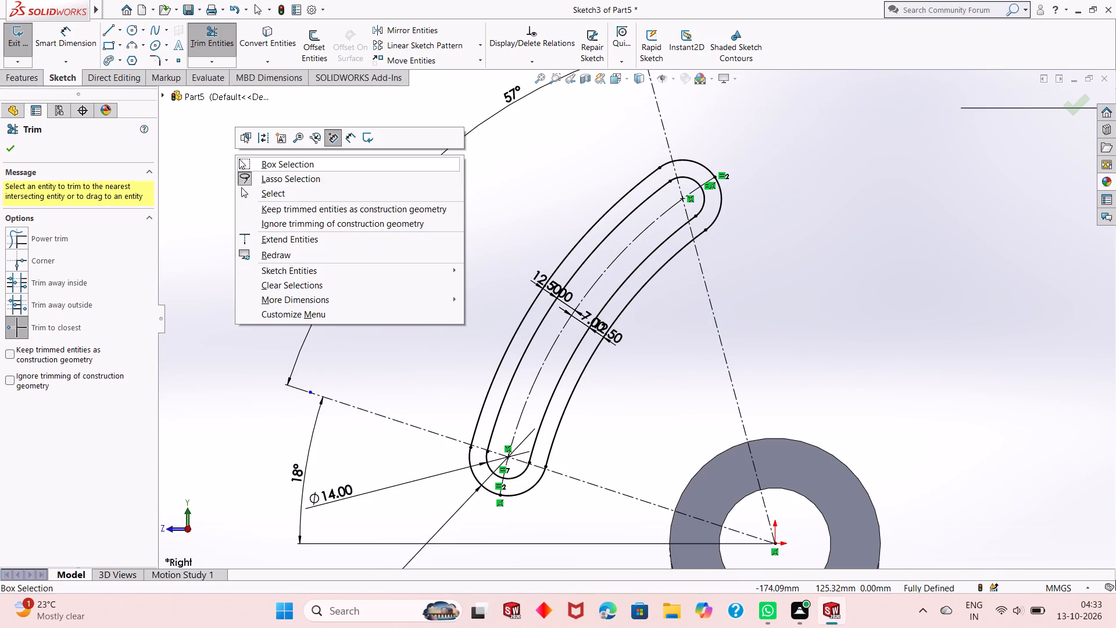
left_click(261, 191)
Draw a three-point arc of radius 26 mm from the arm's lower 25 mm end arc to the hub's outer edge.
scroll(521, 302, "up", 4)
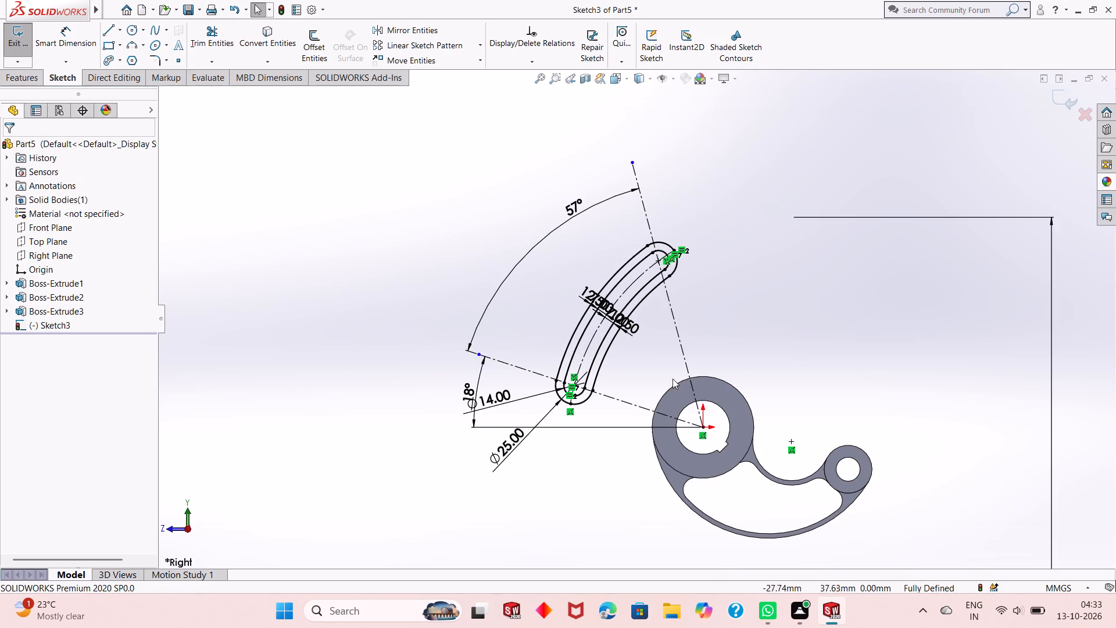
scroll(732, 419, "down", 3)
scroll(604, 387, "up", 1)
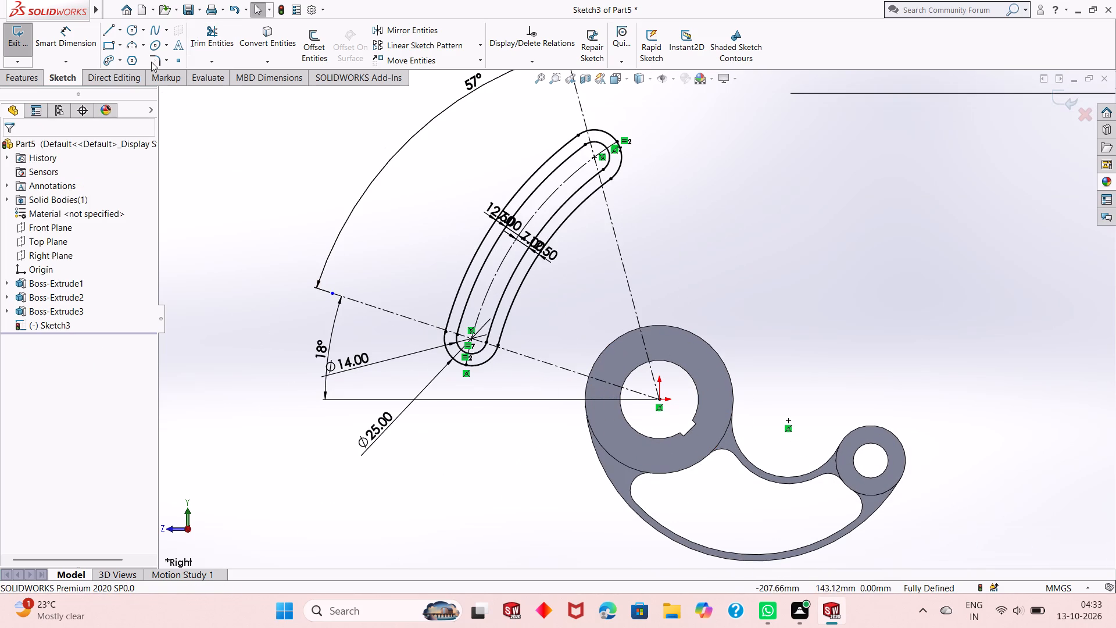
left_click(131, 45)
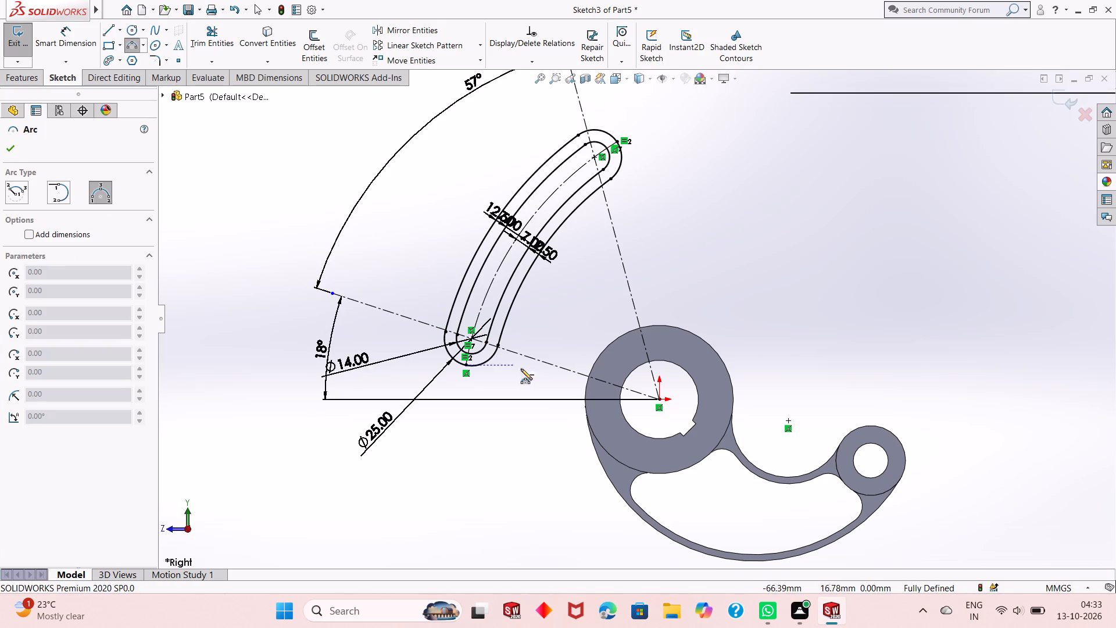
scroll(527, 373, "up", 1)
scroll(563, 350, "down", 5)
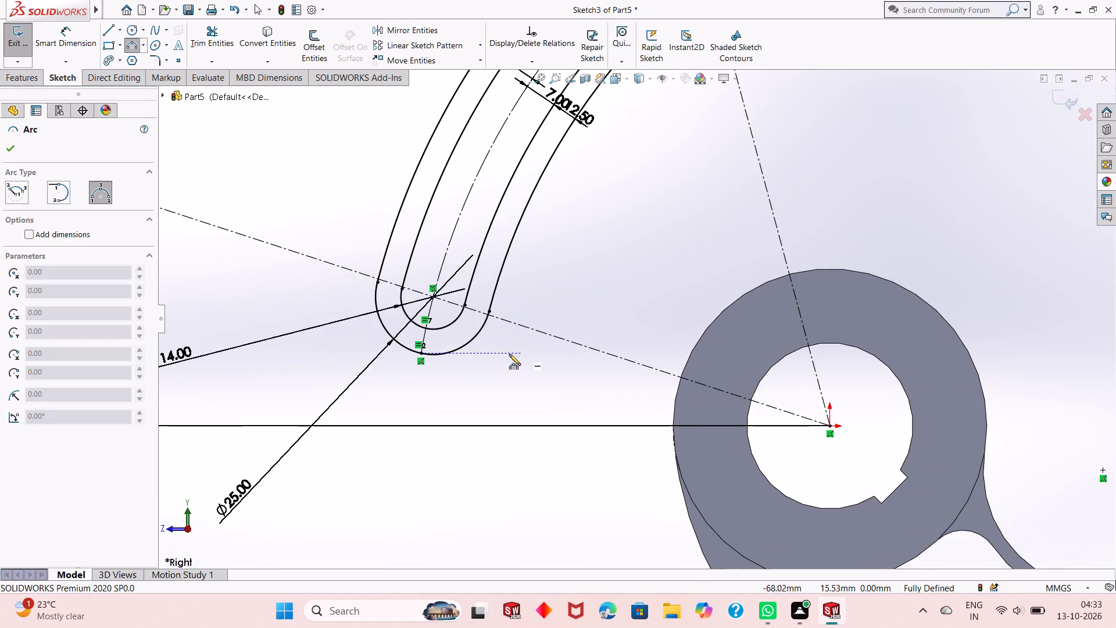
left_click(453, 352)
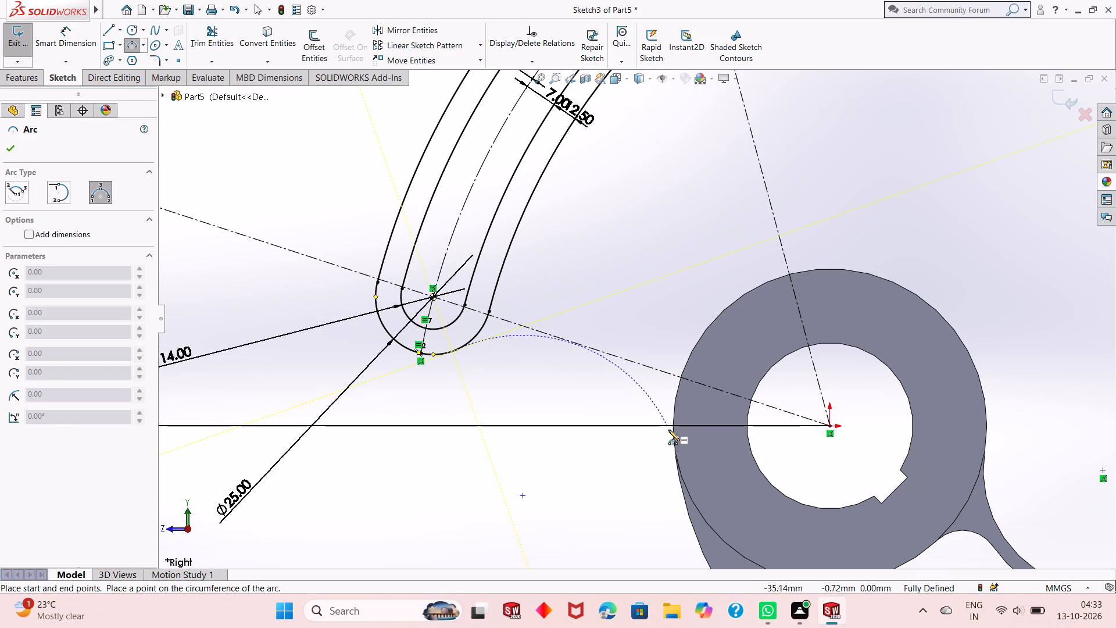
left_click(673, 436)
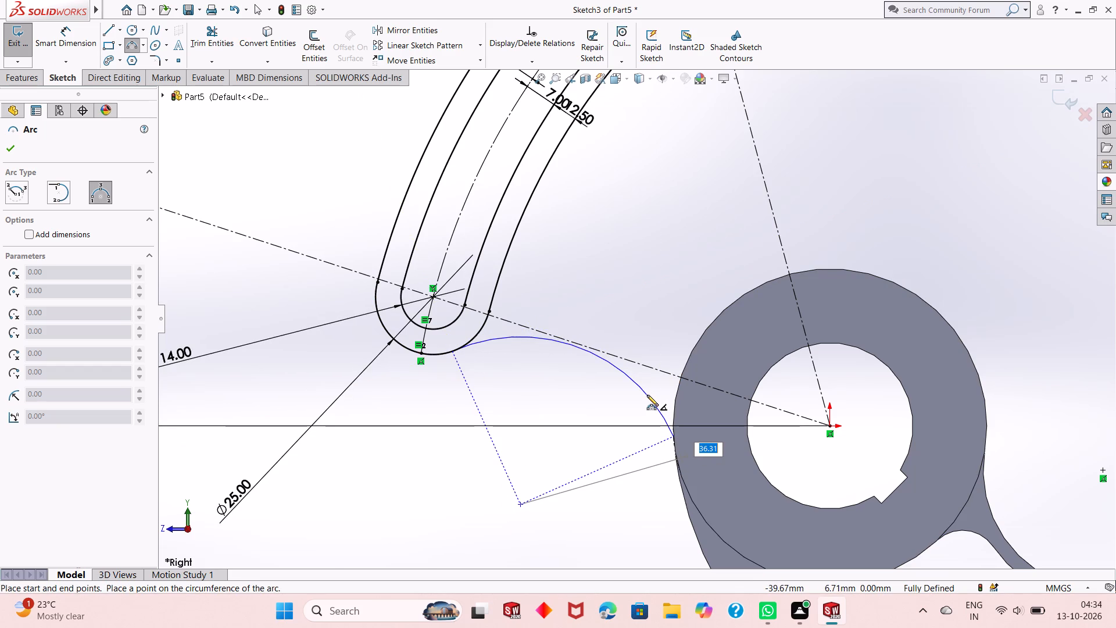
type("26")
key("Return")
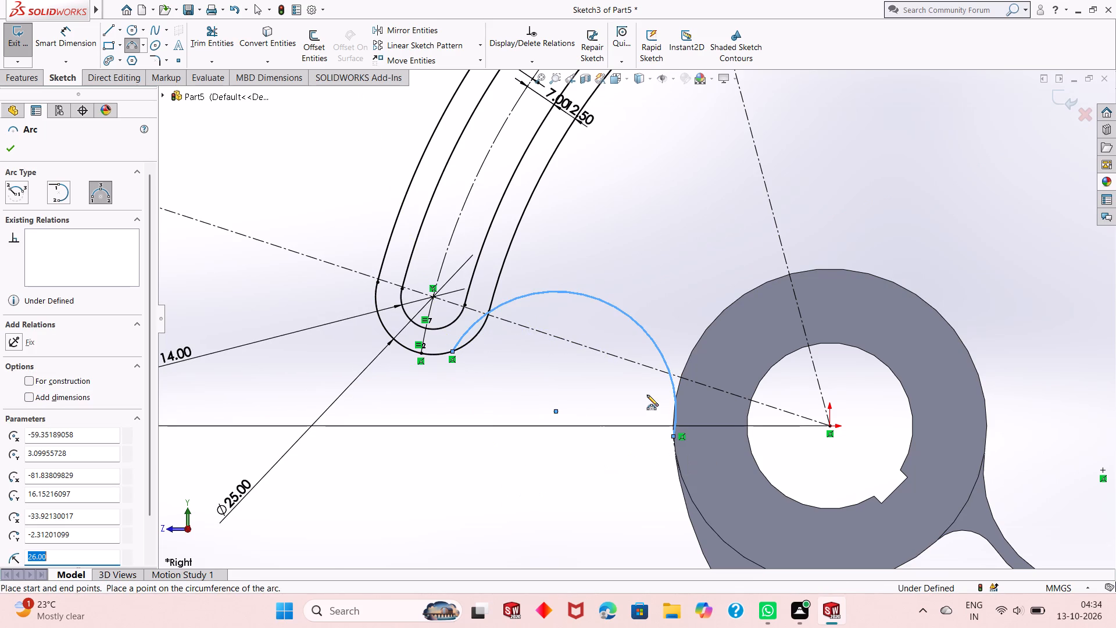
Draw a three-point arc of radius 104 mm from the arm's upper outer end arc to the top of the hub's outer edge, bowing toward the arm.
scroll(599, 444, "up", 3)
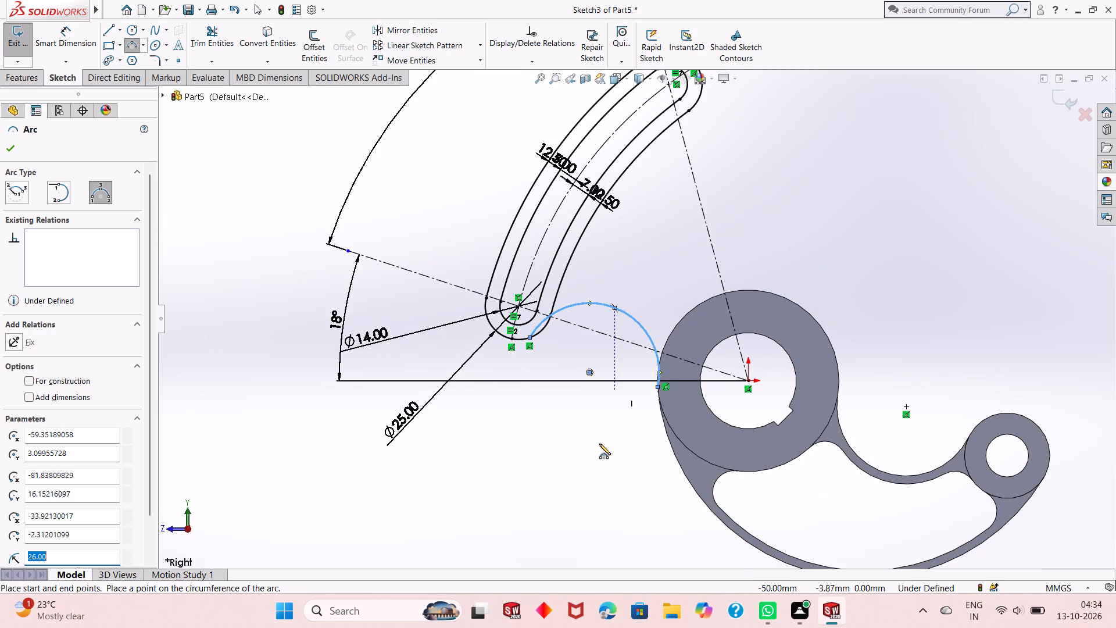
scroll(634, 309, "up", 1)
scroll(713, 133, "down", 3)
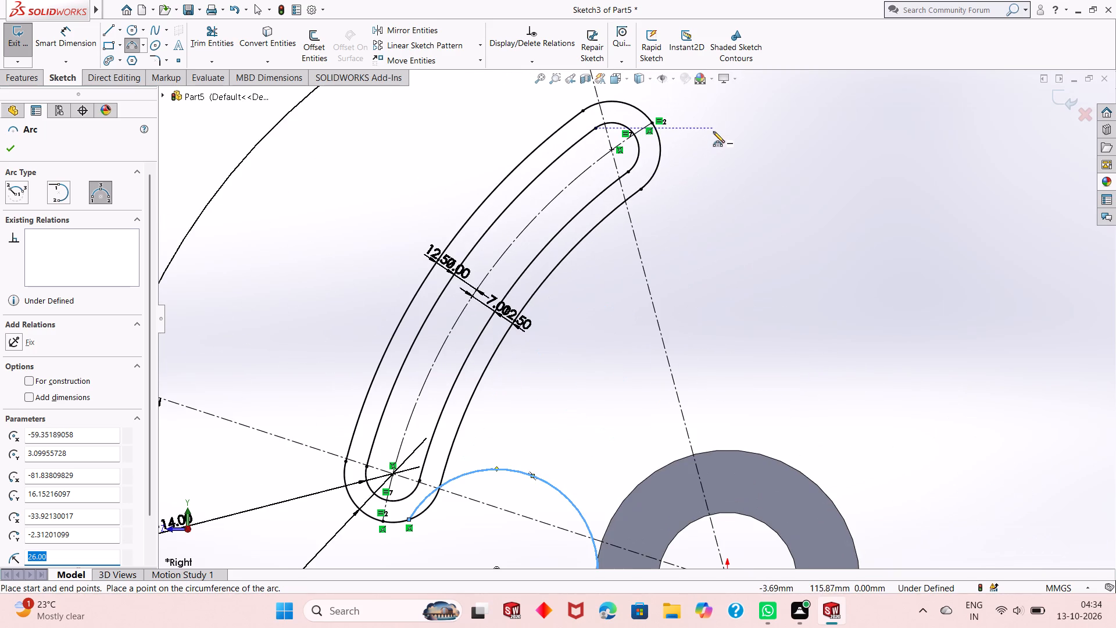
left_click(657, 157)
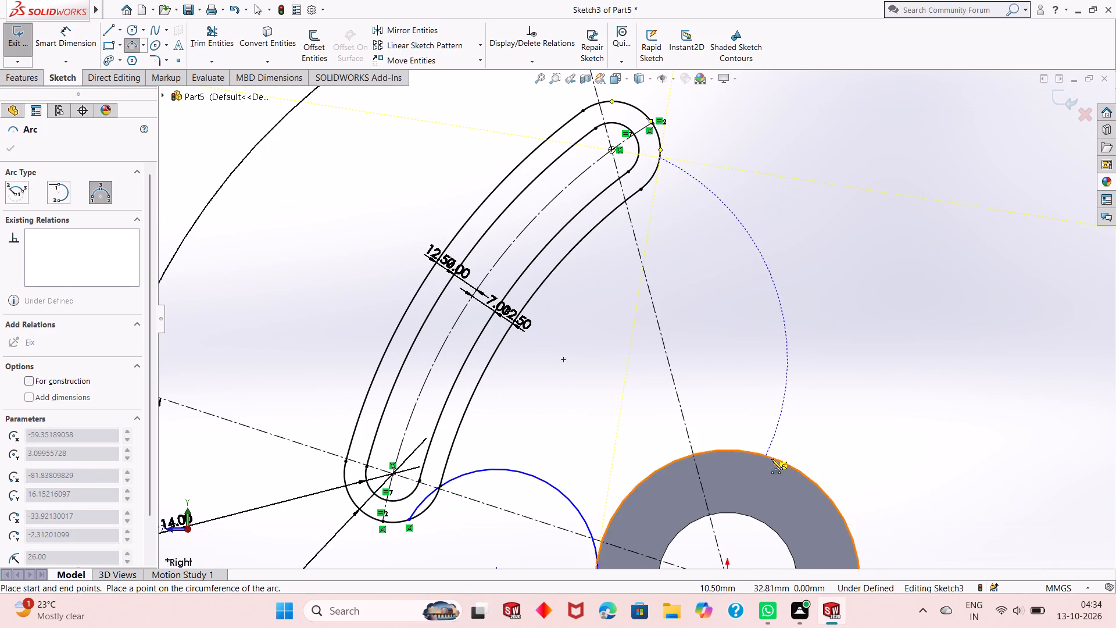
left_click(794, 470)
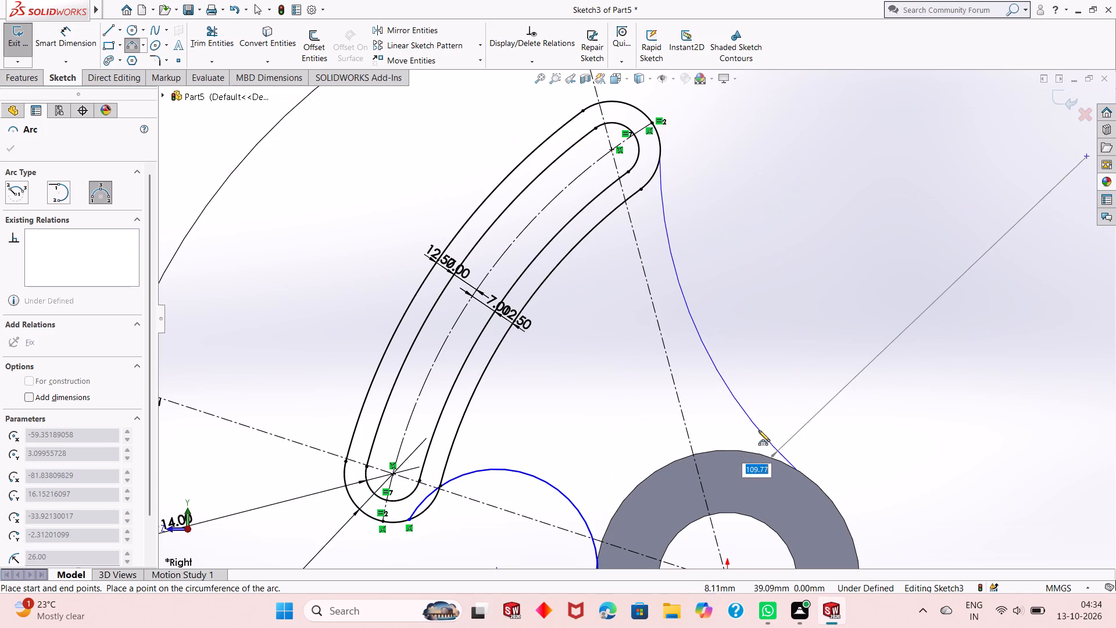
type("104")
key("Return")
right_click(865, 226)
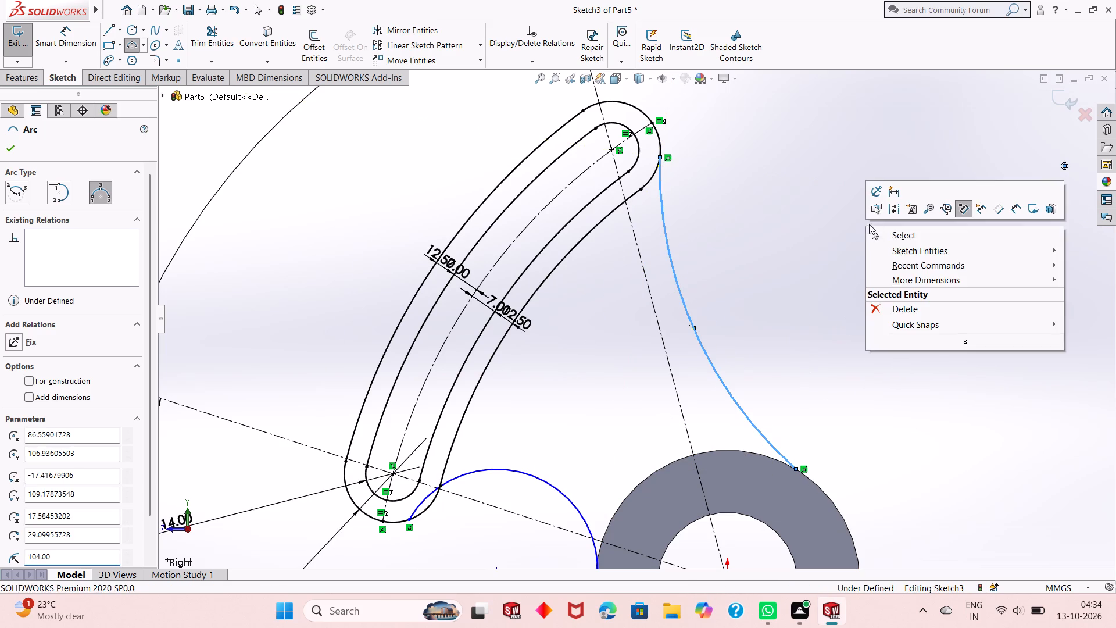
left_click(886, 238)
Add a 26 mm radius dimension to the arc joining the arm's lower end to the hub.
scroll(650, 333, "up", 4)
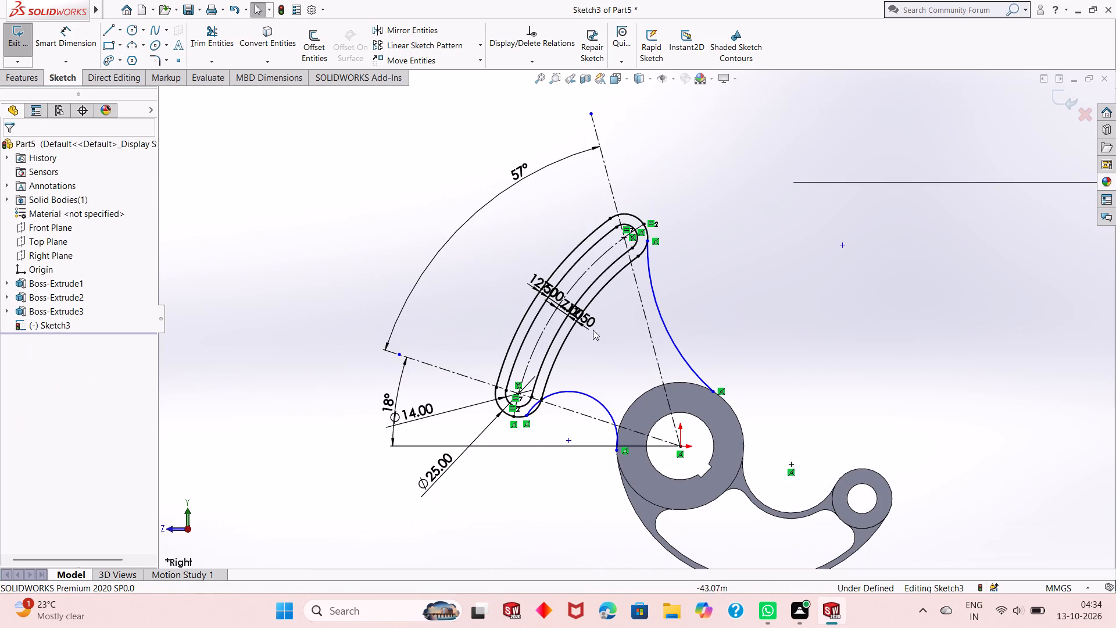
left_click(47, 39)
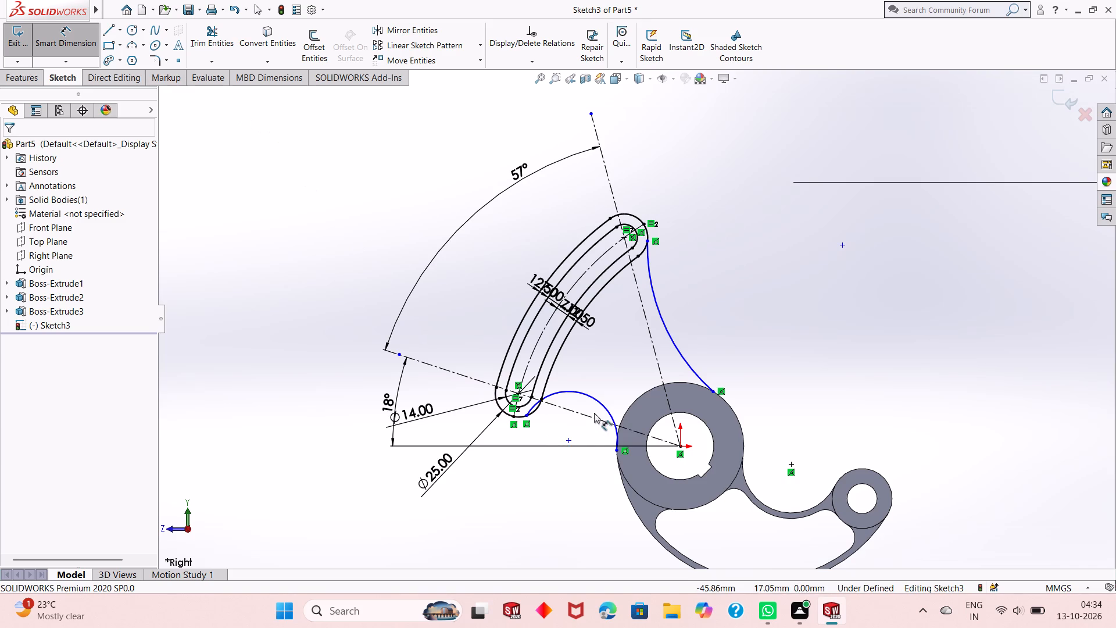
left_click(598, 395)
left_click(596, 401)
left_click(613, 384)
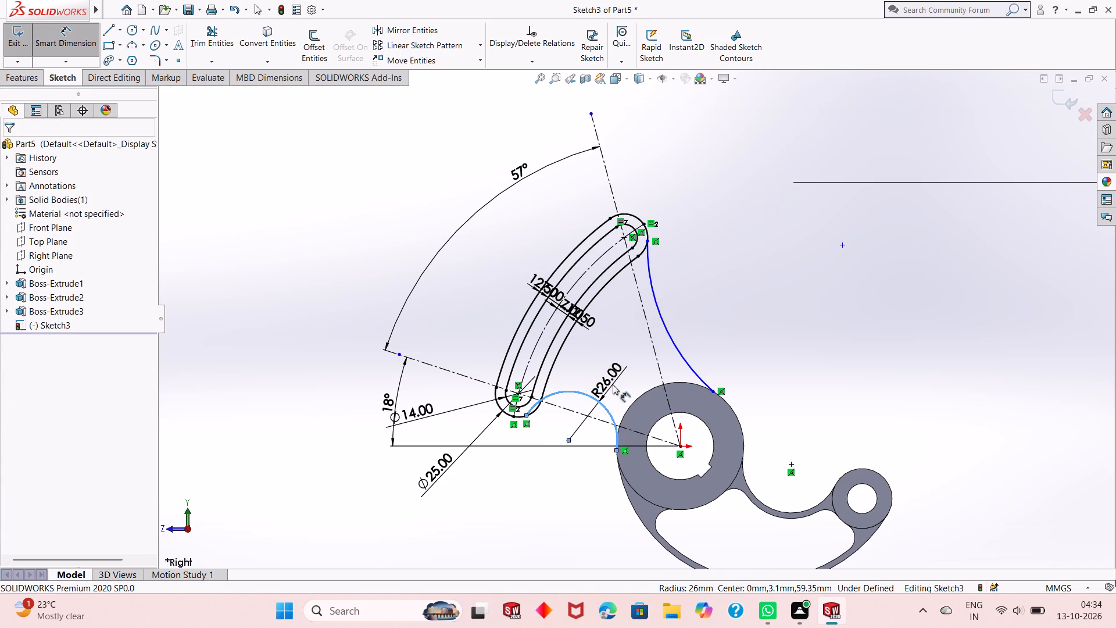
right_click(613, 384)
left_click(588, 401)
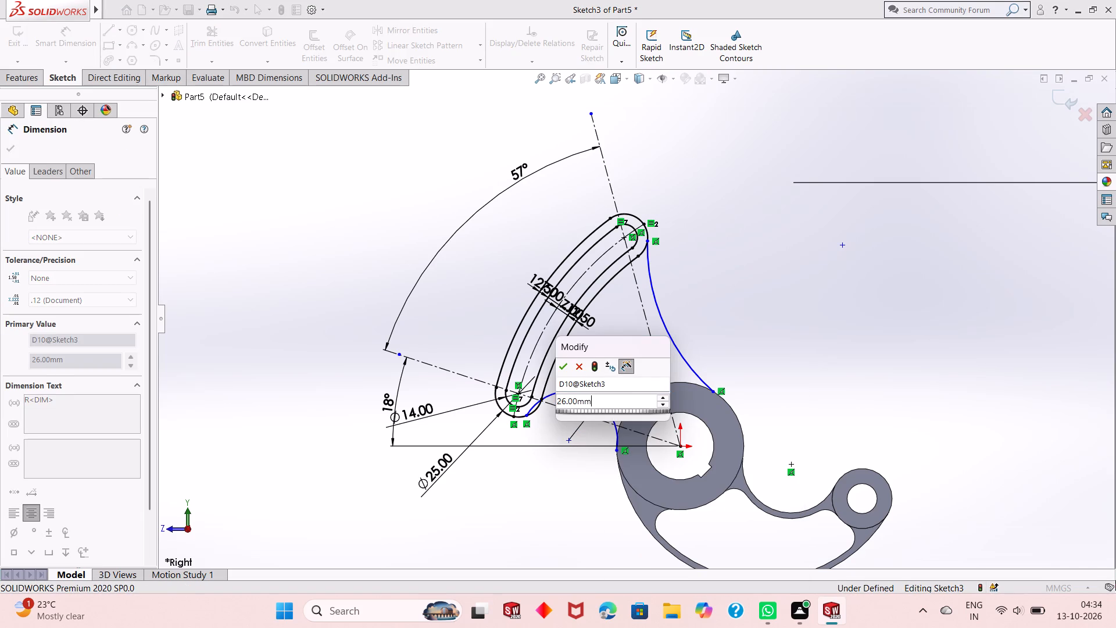
left_click(559, 370)
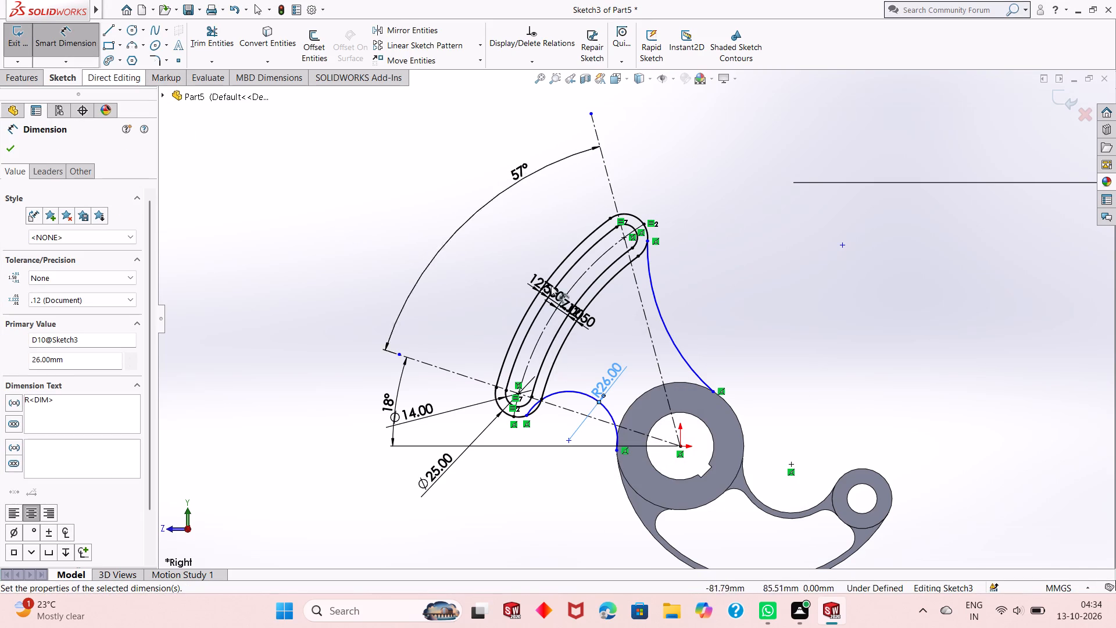
Add a 104 mm radius dimension to the arc joining the arm's upper end to the hub.
left_click(657, 305)
left_click(753, 280)
right_click(754, 279)
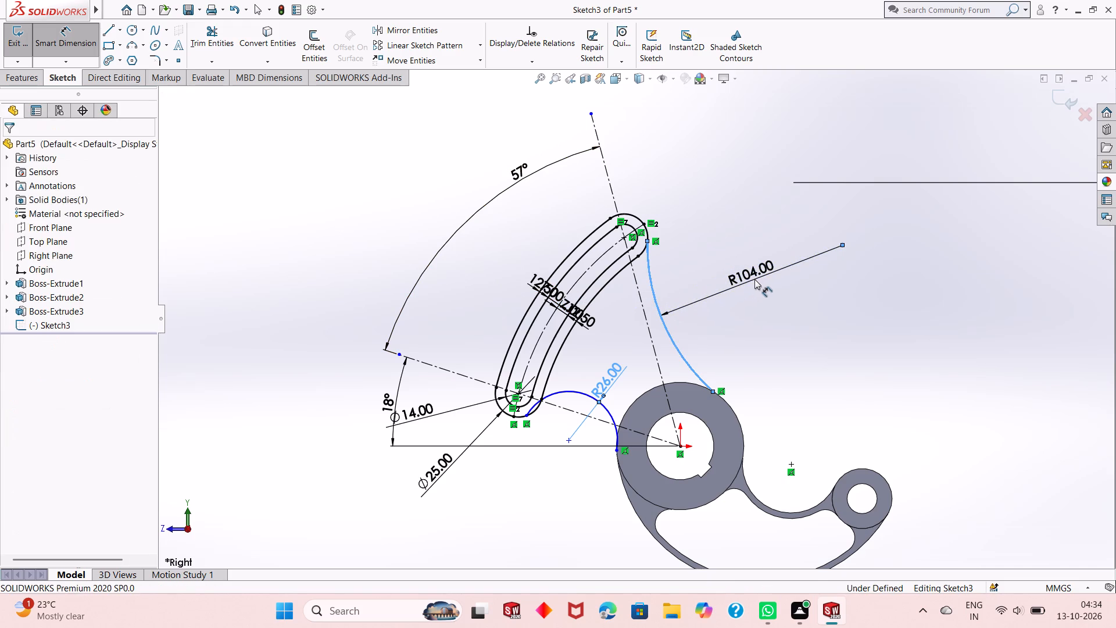
left_click(699, 262)
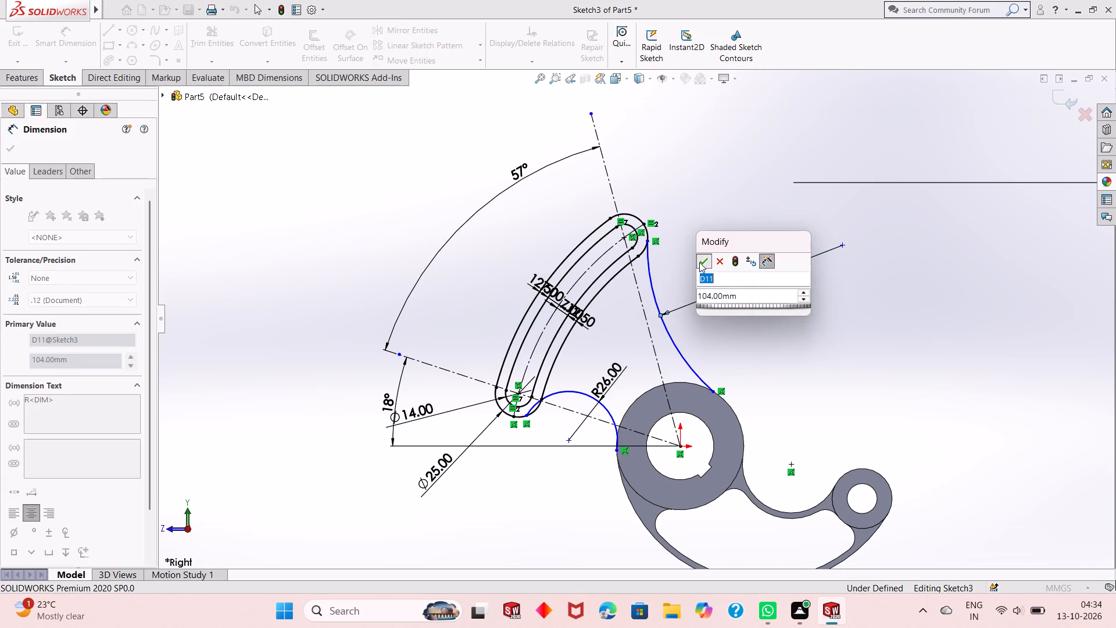
right_click(703, 155)
left_click(731, 191)
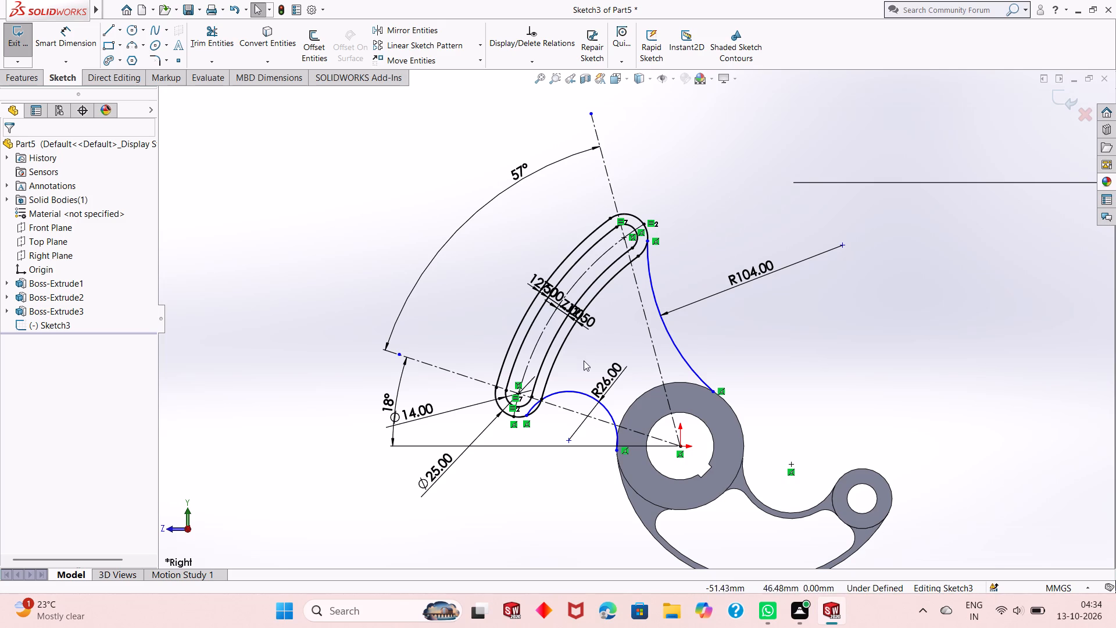
Make the R26 arc tangent to the arm's lower end arc and to the hub's outer circular edge.
left_click(569, 392)
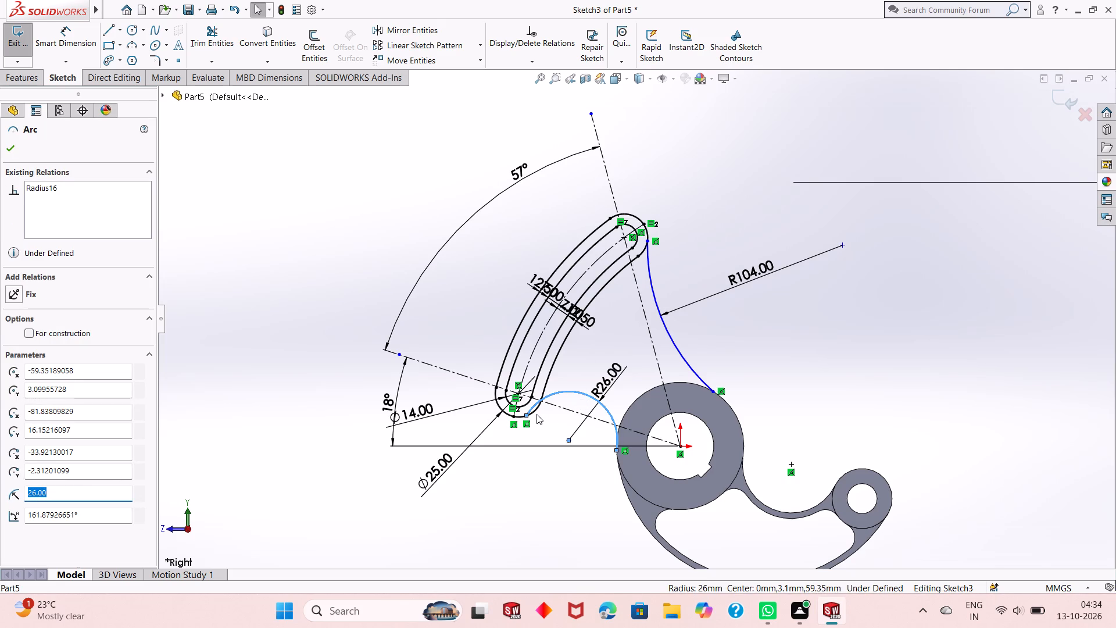
left_click(538, 410, "ctrl")
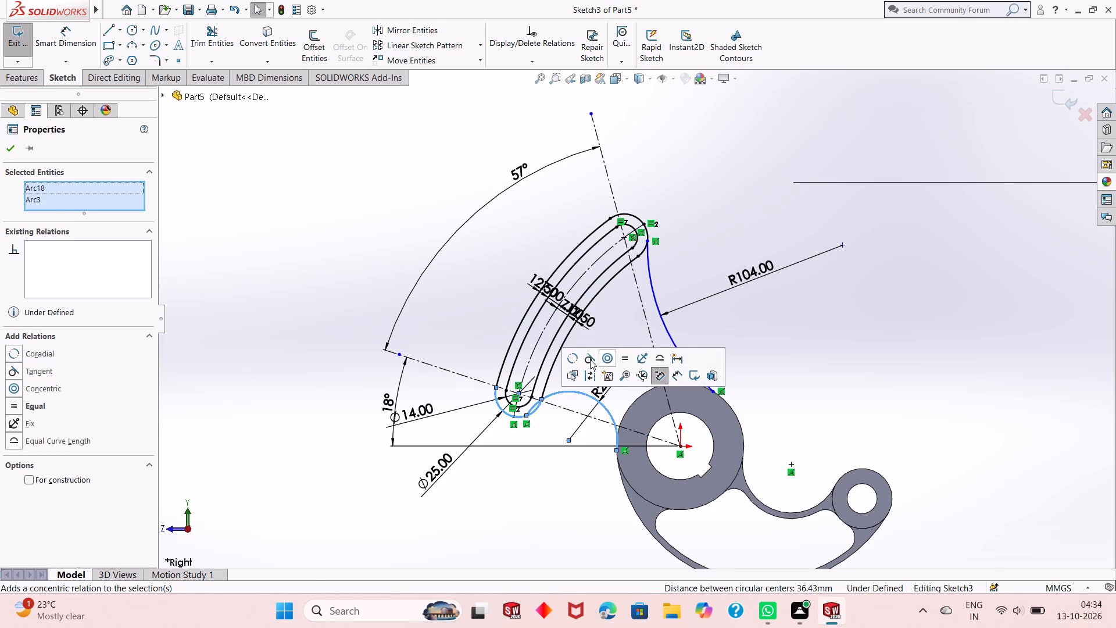
left_click(589, 361)
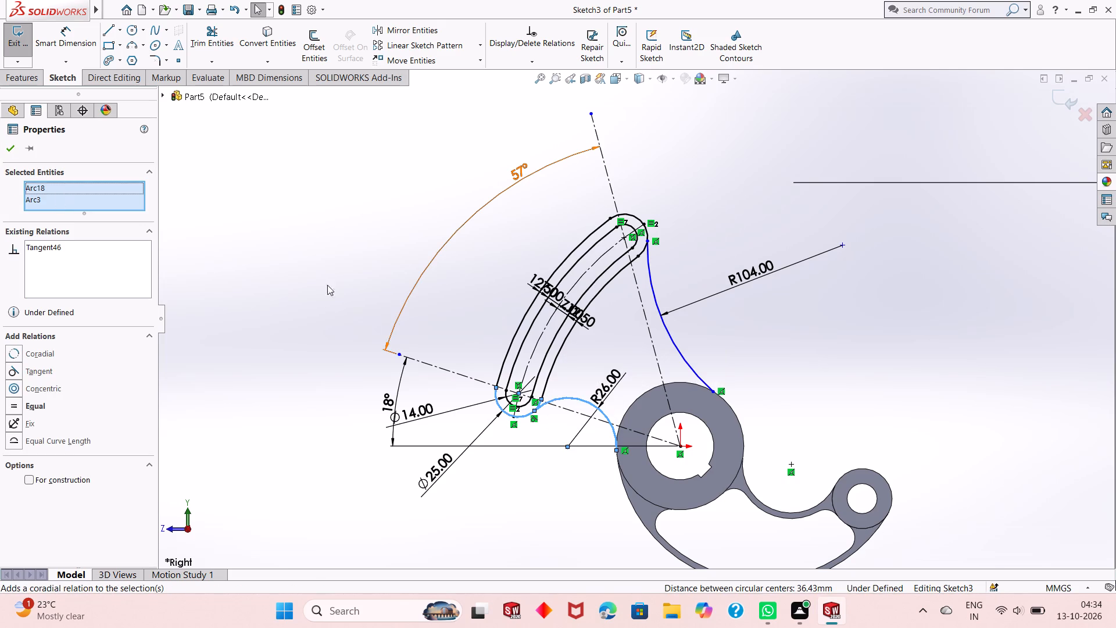
left_click(387, 303)
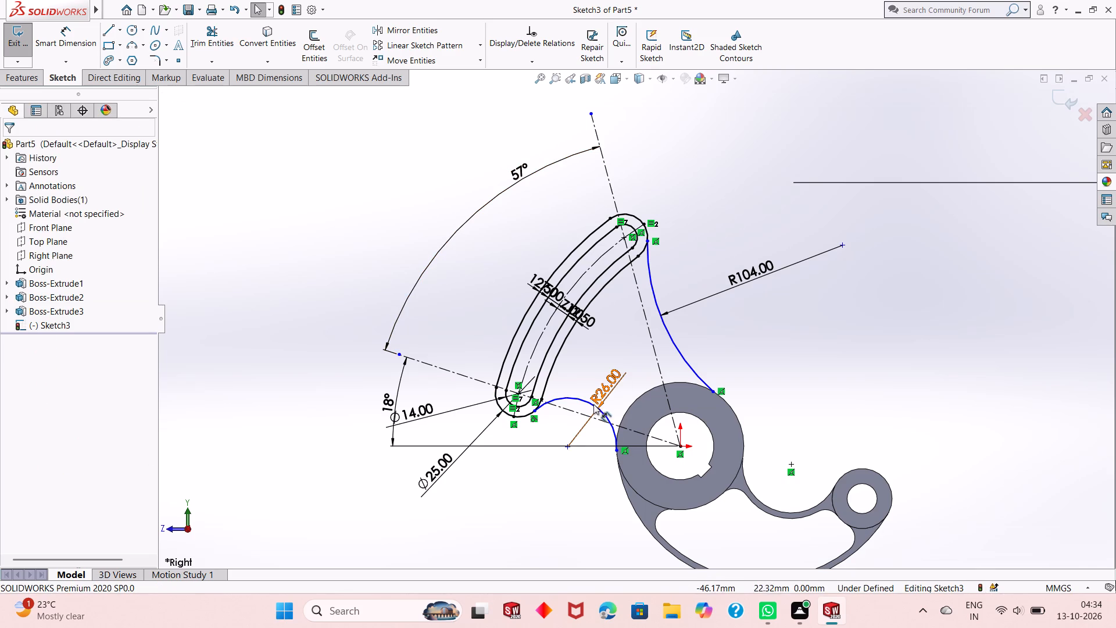
left_click(580, 398)
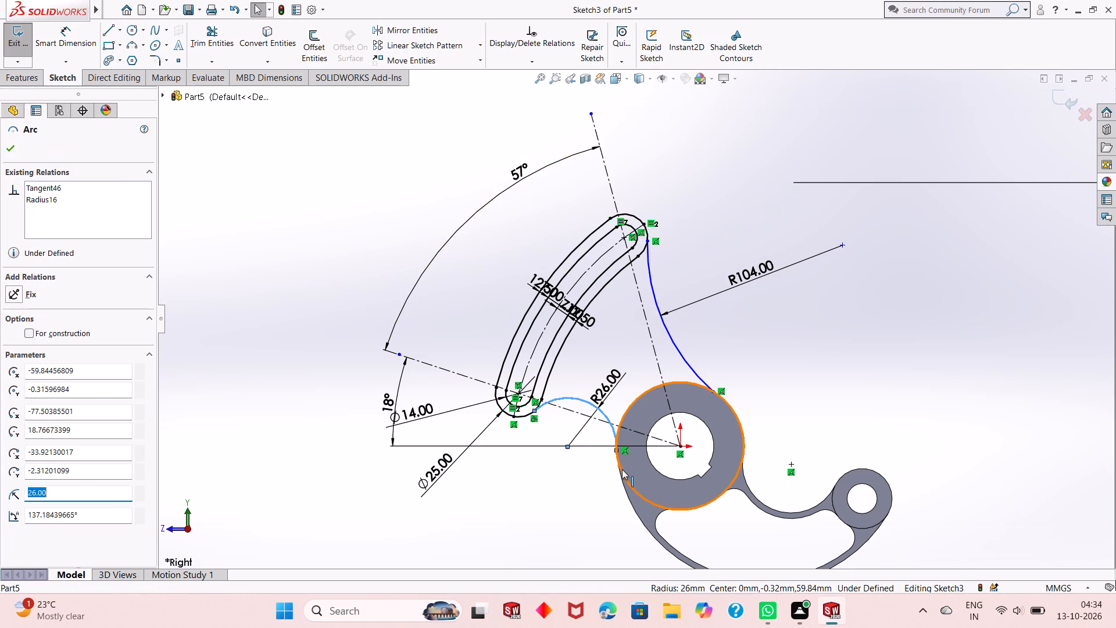
left_click(622, 469, "ctrl")
left_click(674, 419)
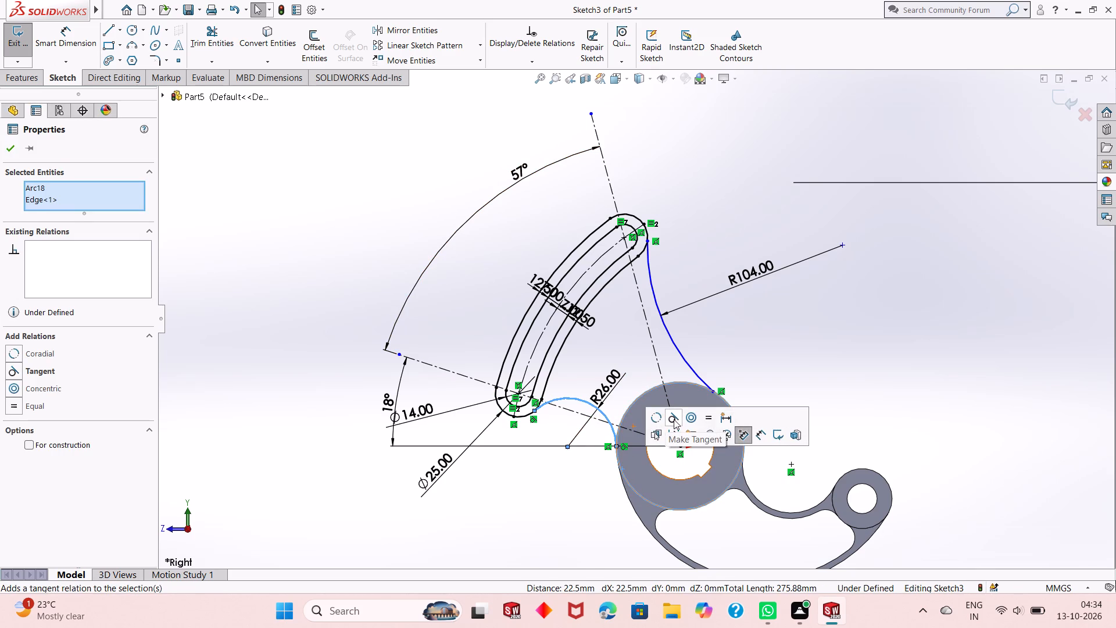
left_click(284, 311)
Make the R104 arc tangent to the hub's outer circular edge and to the arm's upper outer end arc.
left_click(700, 376)
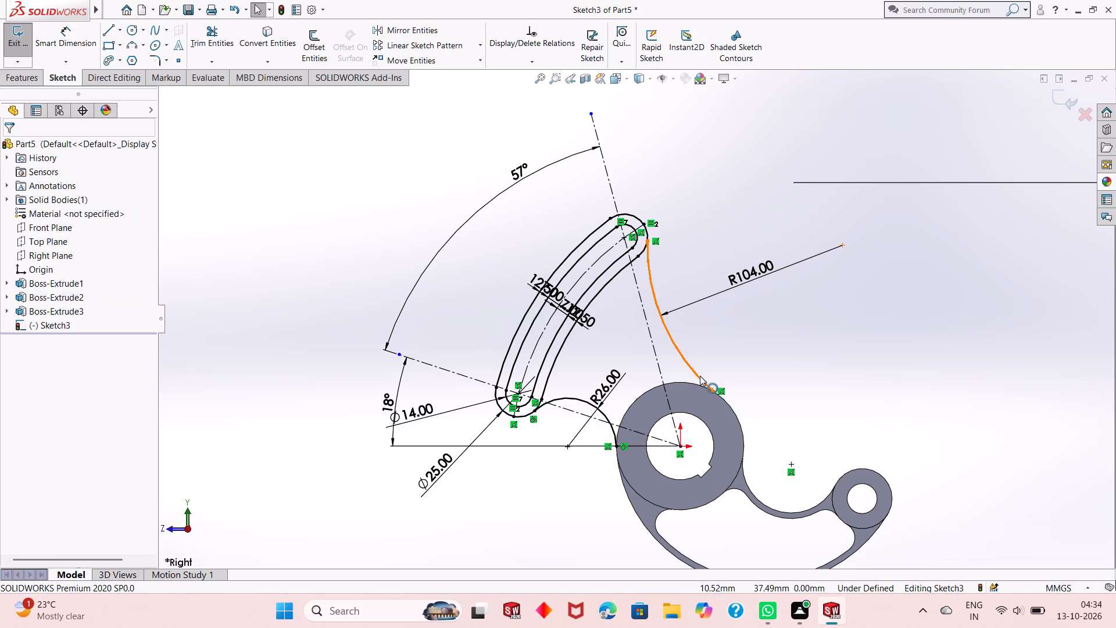
left_click(703, 388, "ctrl")
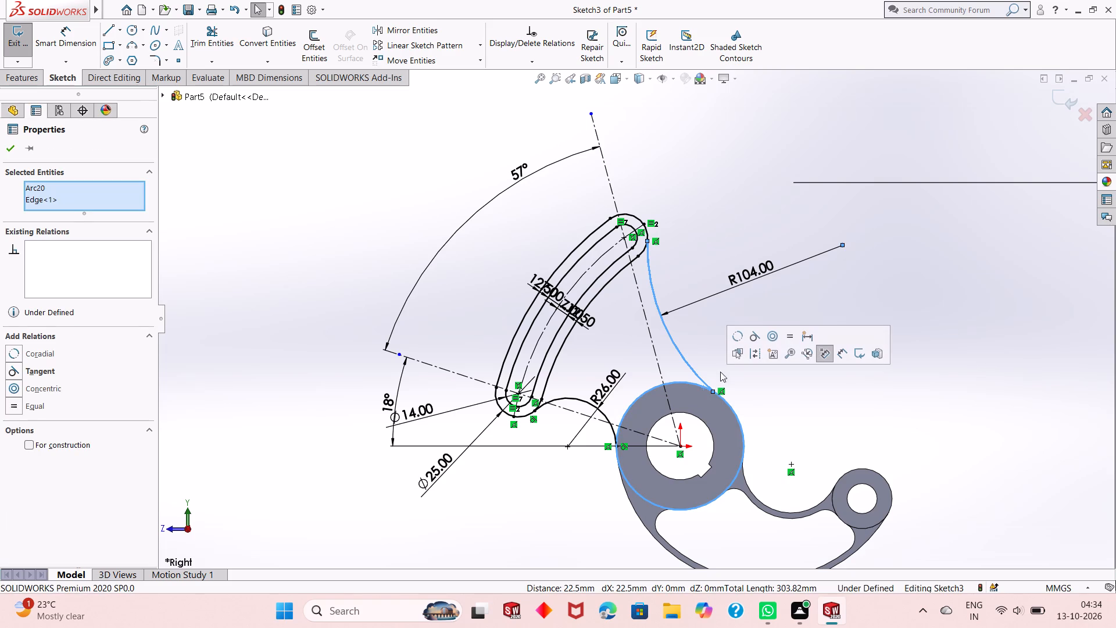
left_click(755, 339)
left_click(658, 275)
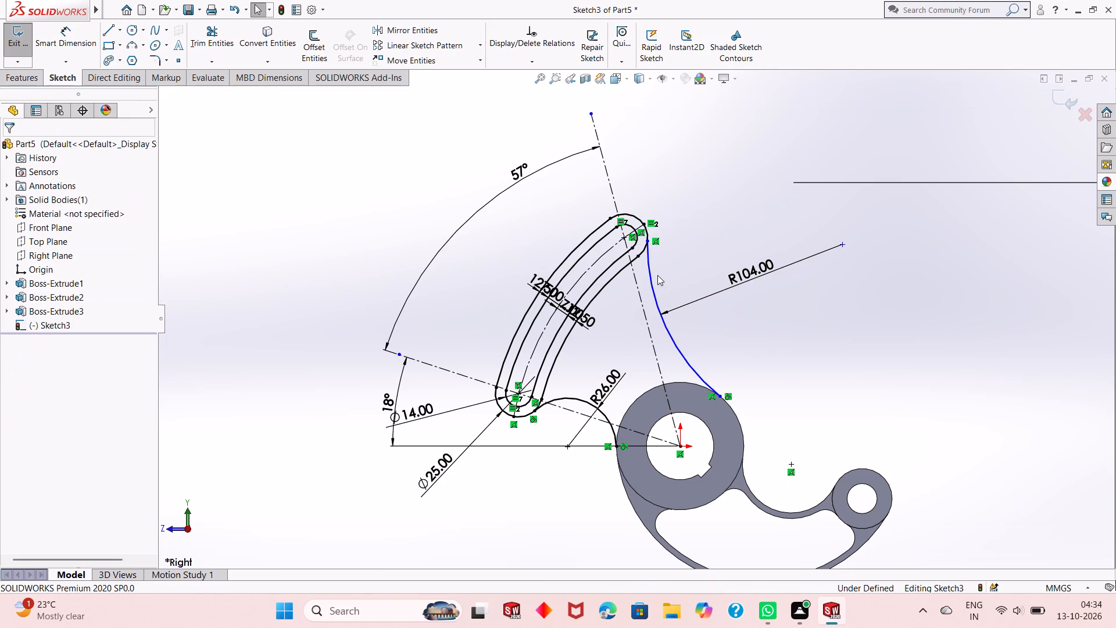
left_click(653, 281)
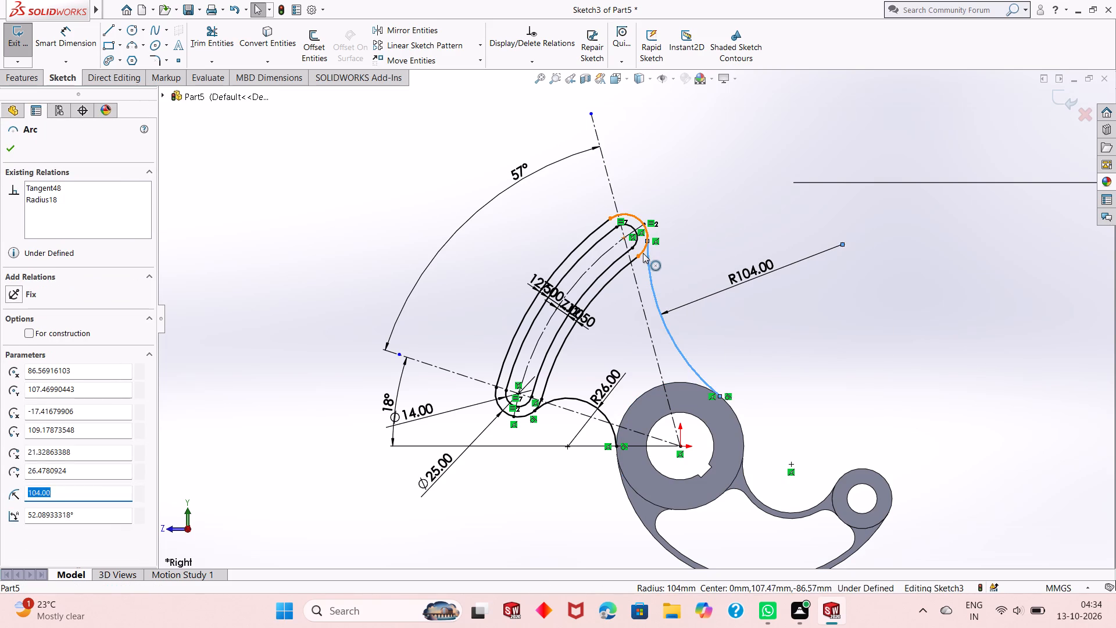
left_click(643, 253, "ctrl")
left_click(693, 199)
left_click(687, 265)
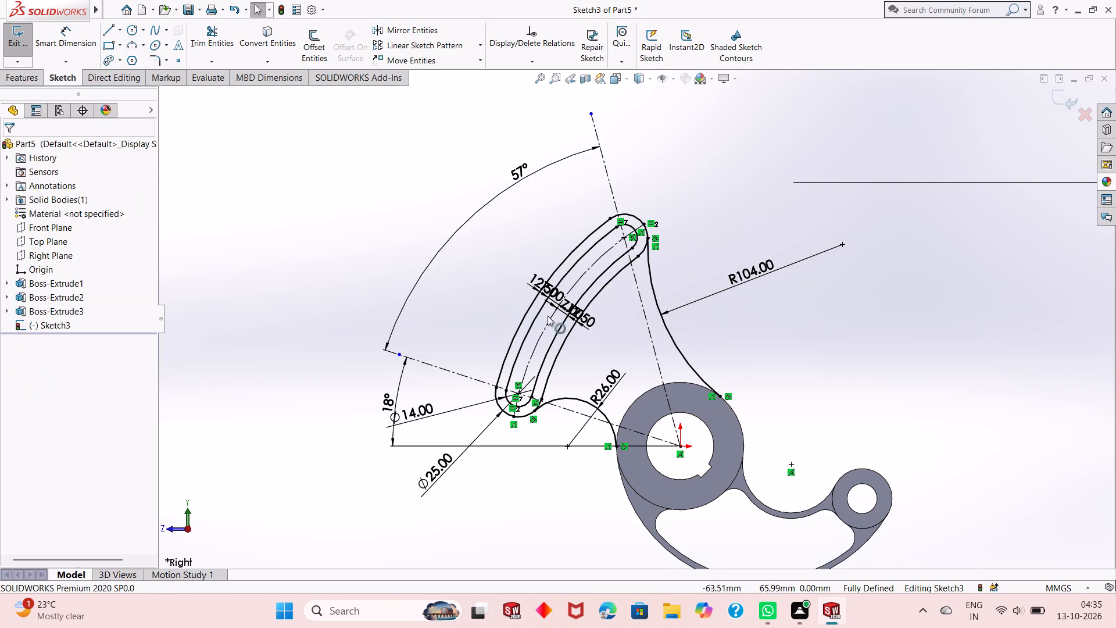
Draw a three-point arc of radius 34 mm over the hub's outer edge, joining the hub ends of the R26 and R104 arcs.
left_click(135, 46)
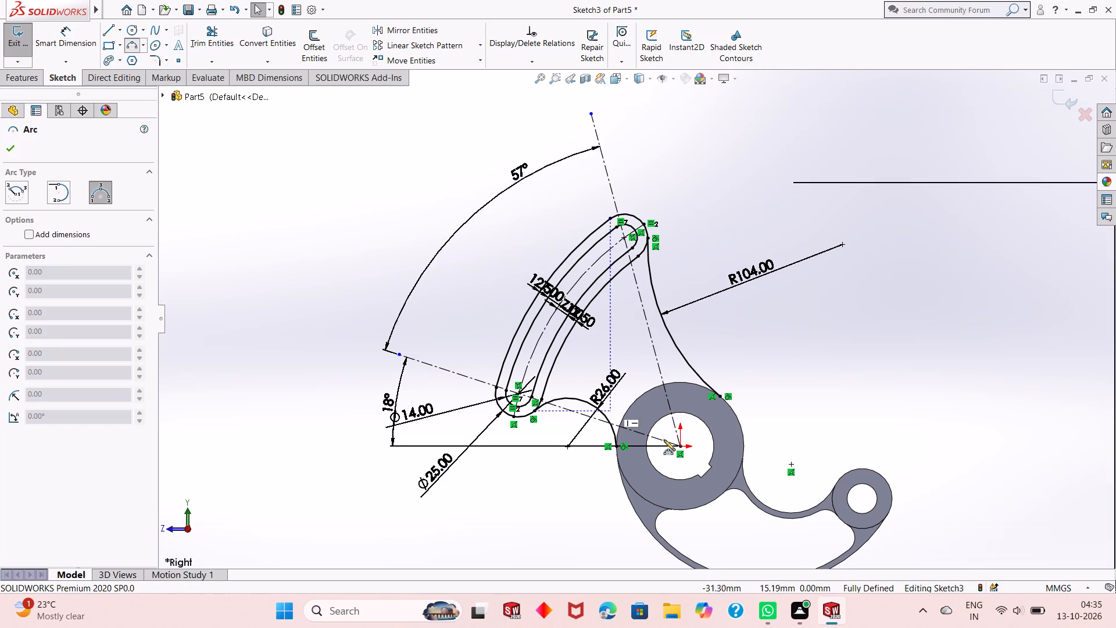
scroll(688, 450, "up", 2)
scroll(668, 397, "down", 10)
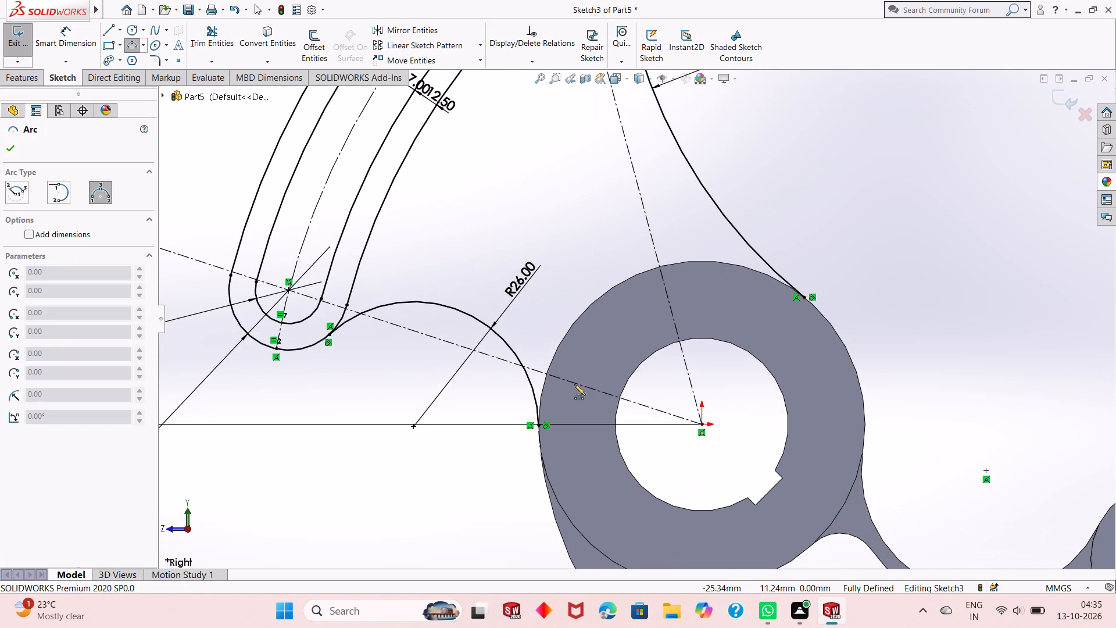
left_click(538, 424)
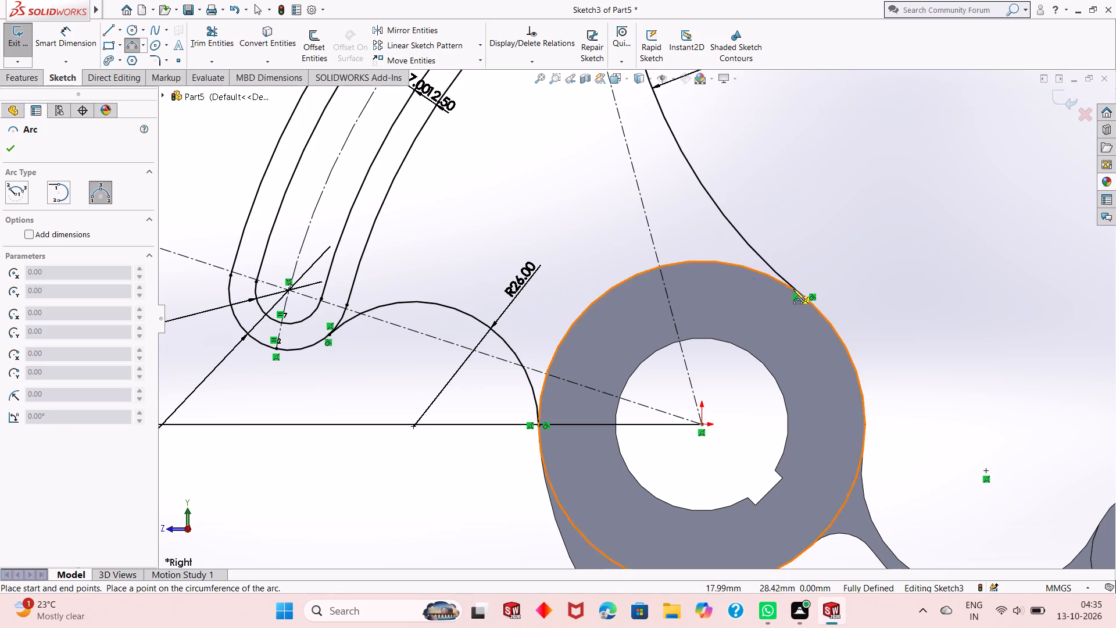
left_click(804, 299)
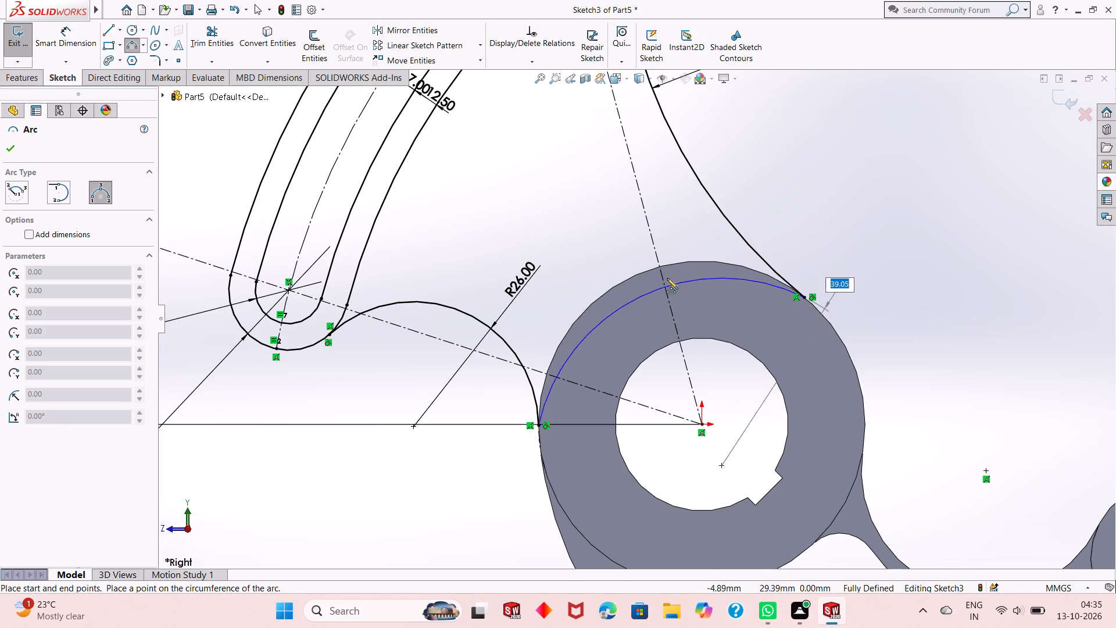
left_click(649, 272)
right_click(854, 197)
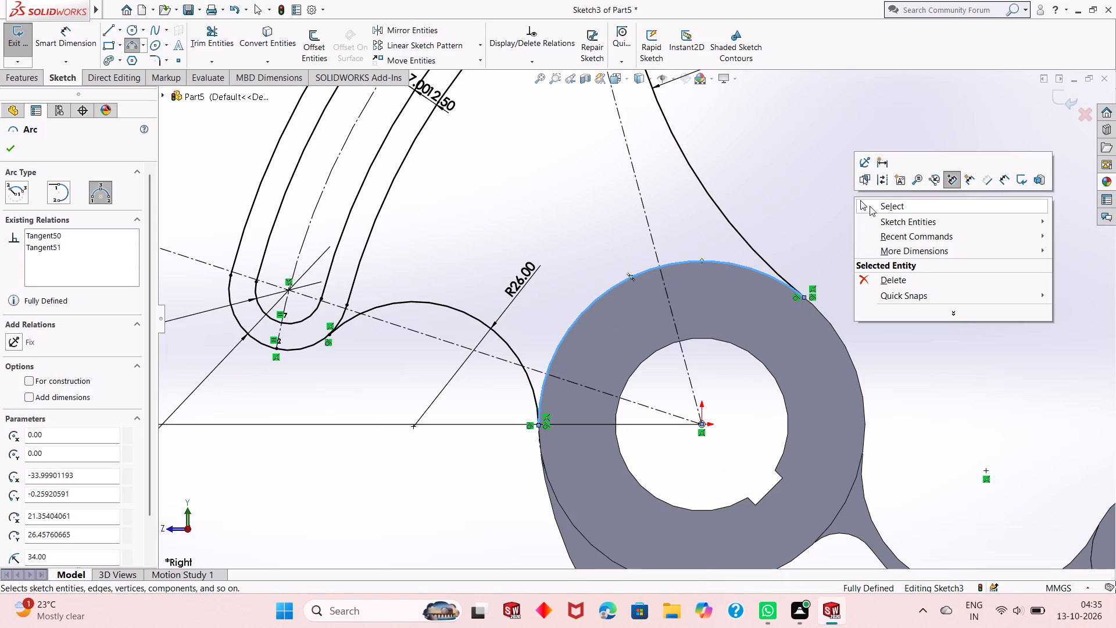
left_click(872, 211)
Offset the R26 and R104 arcs by 4 mm, one-sided and reversed, with the R26 copy on the side away from its centre.
scroll(683, 322, "up", 3)
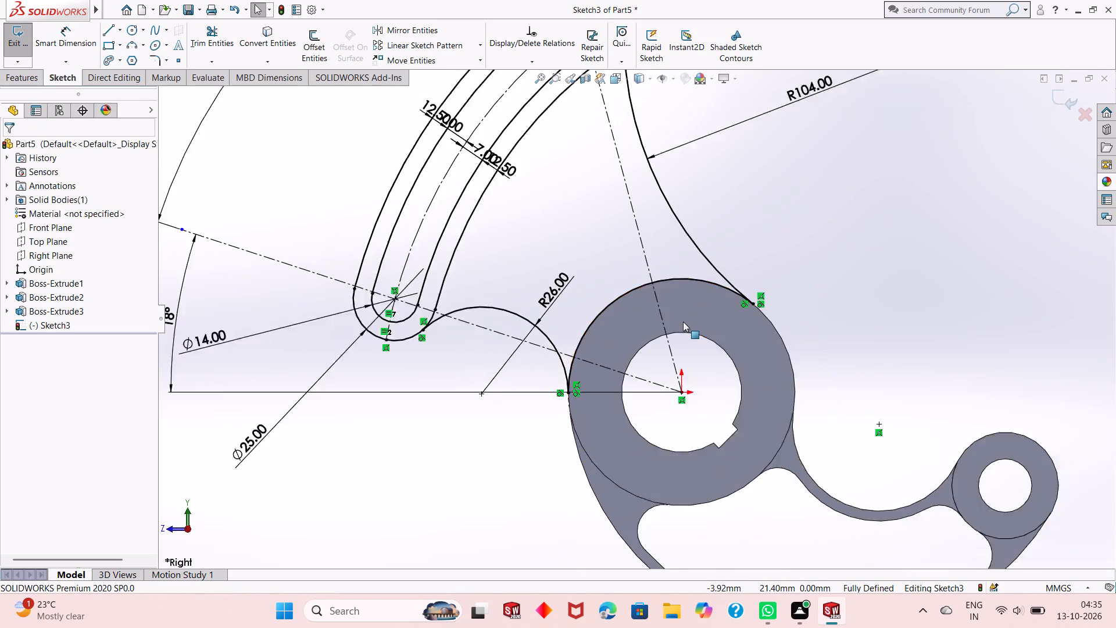
scroll(683, 322, "up", 2)
scroll(624, 202, "down", 2)
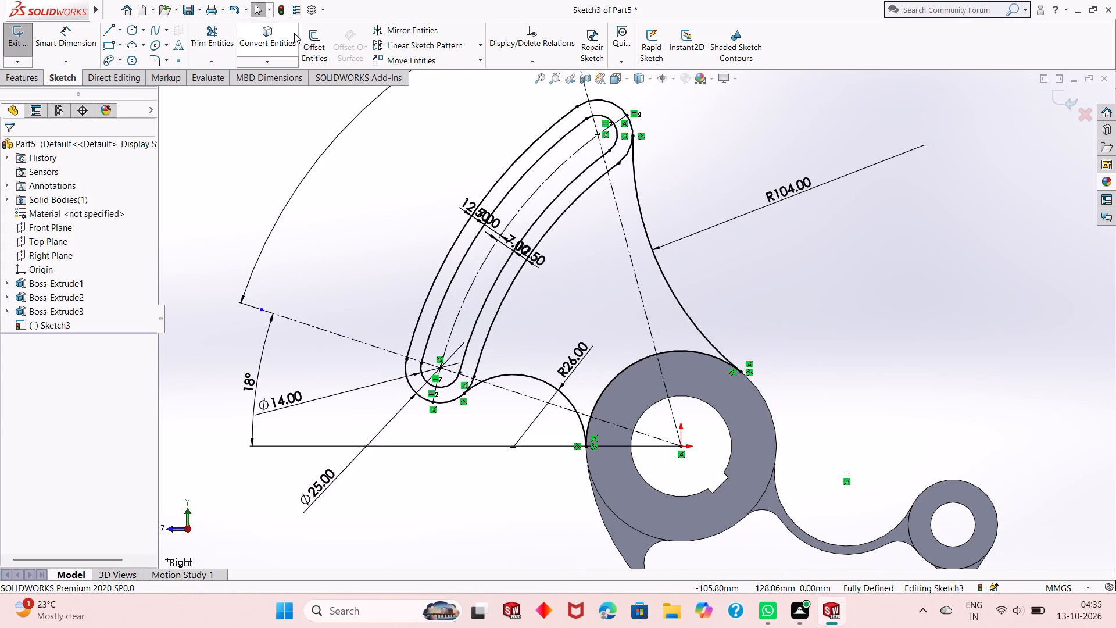
left_click(309, 45)
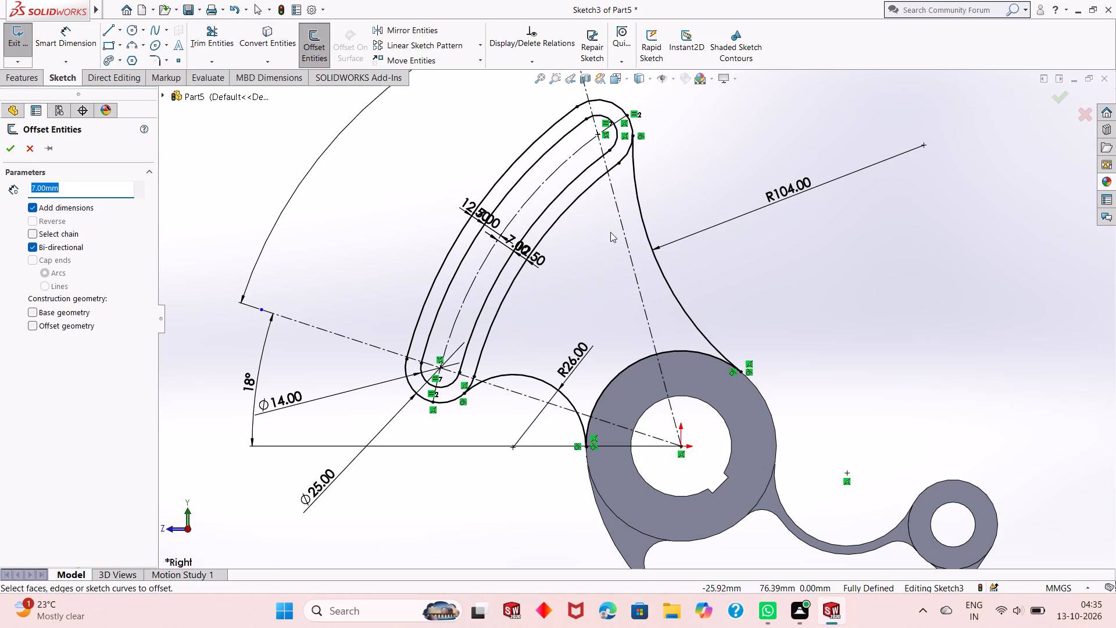
left_click(643, 219)
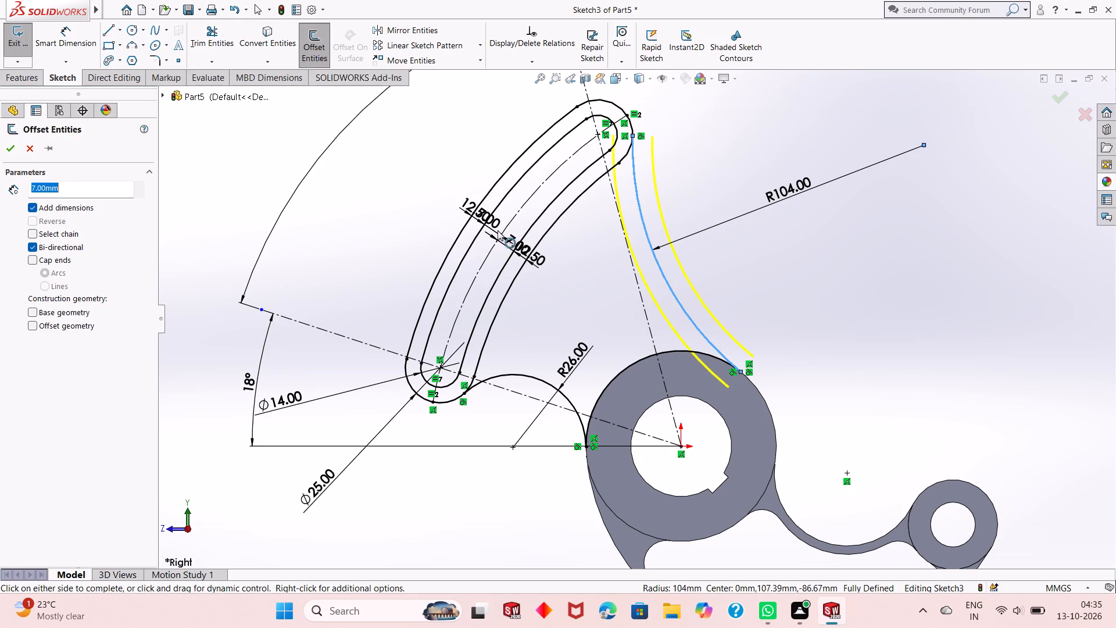
left_click(66, 248)
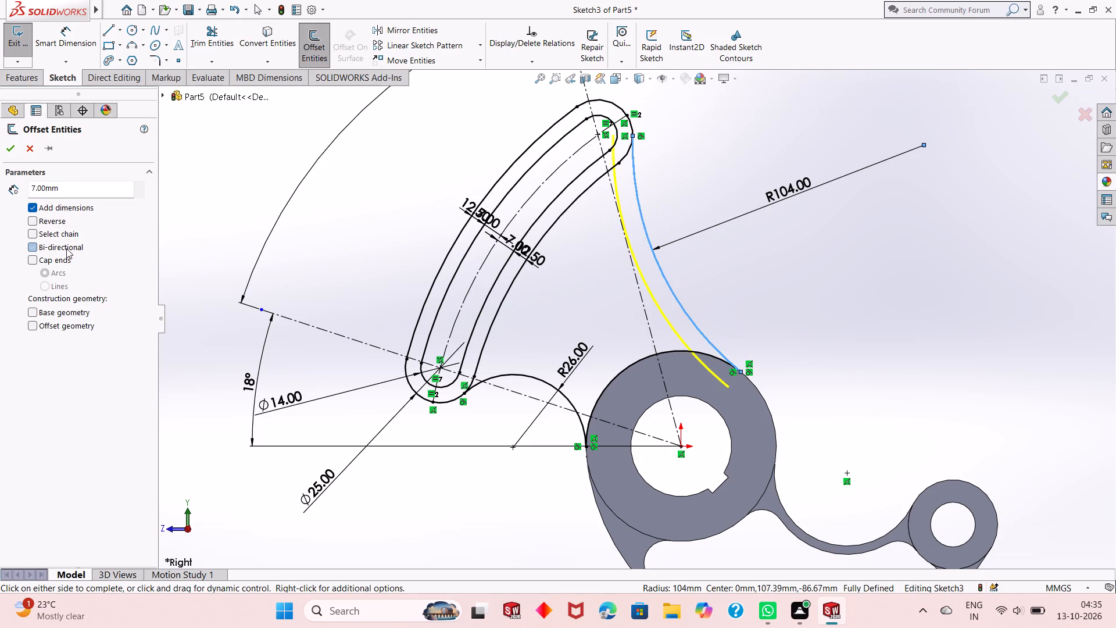
double_click(83, 188)
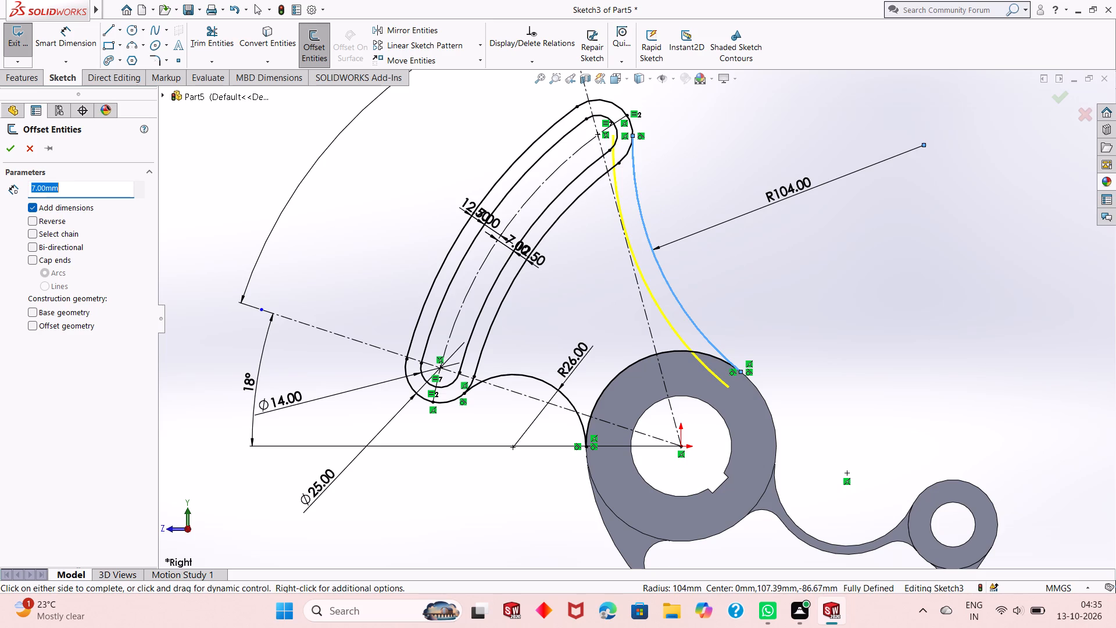
key("4")
key("Return")
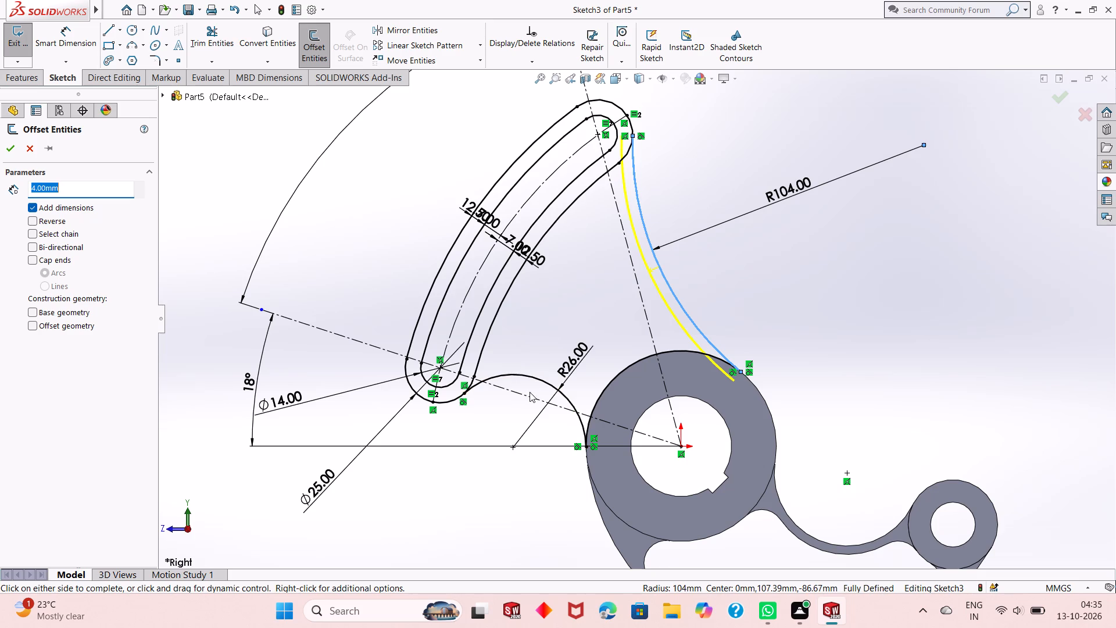
left_click(540, 379)
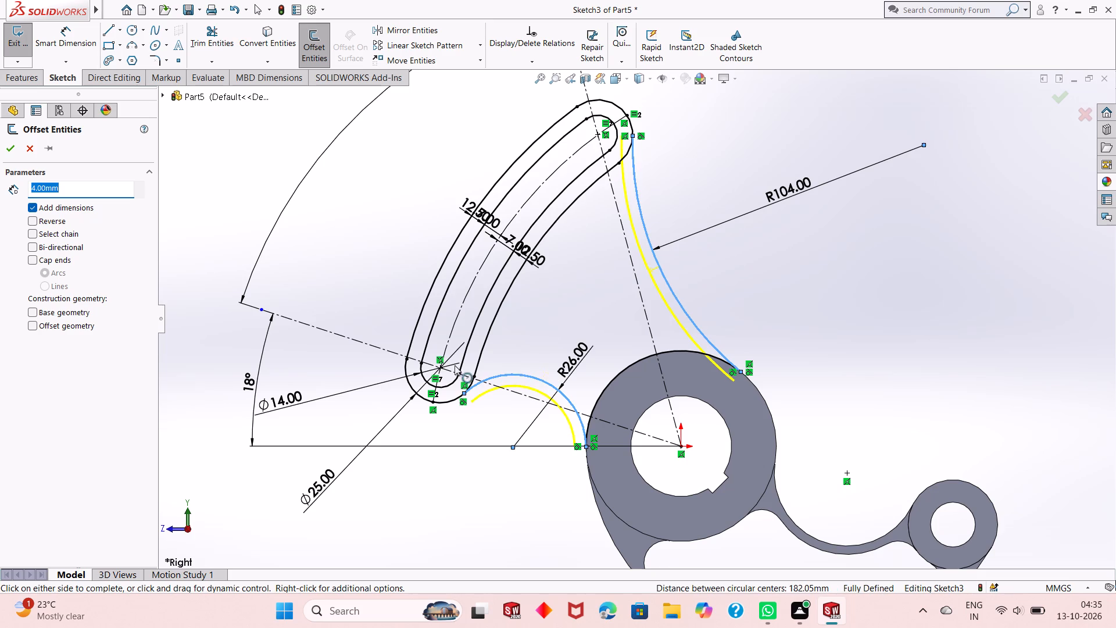
left_click(31, 220)
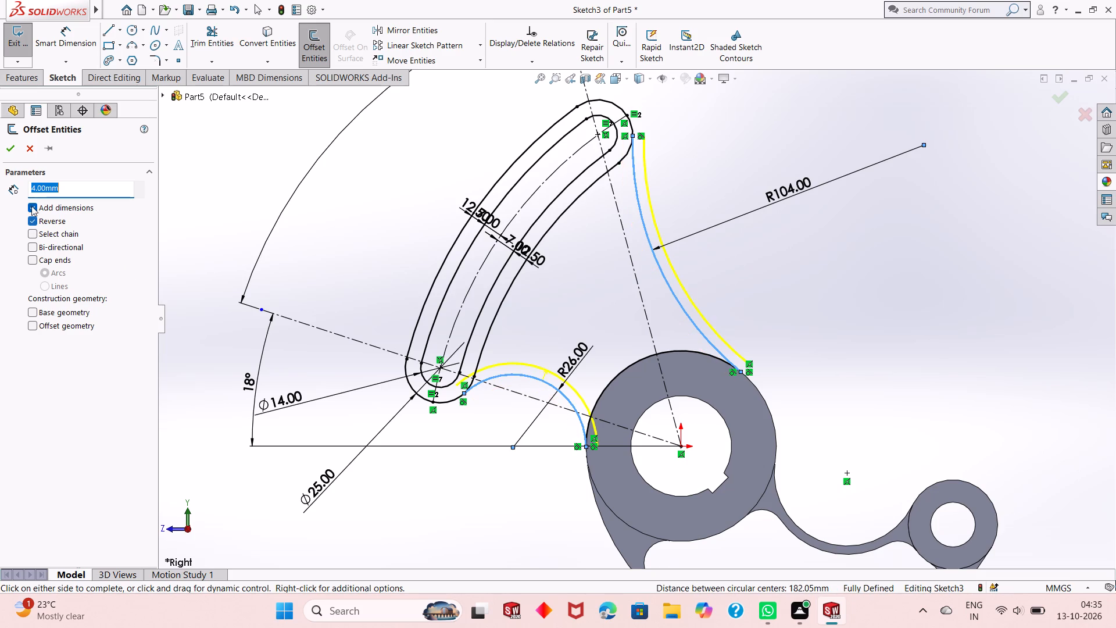
left_click(8, 150)
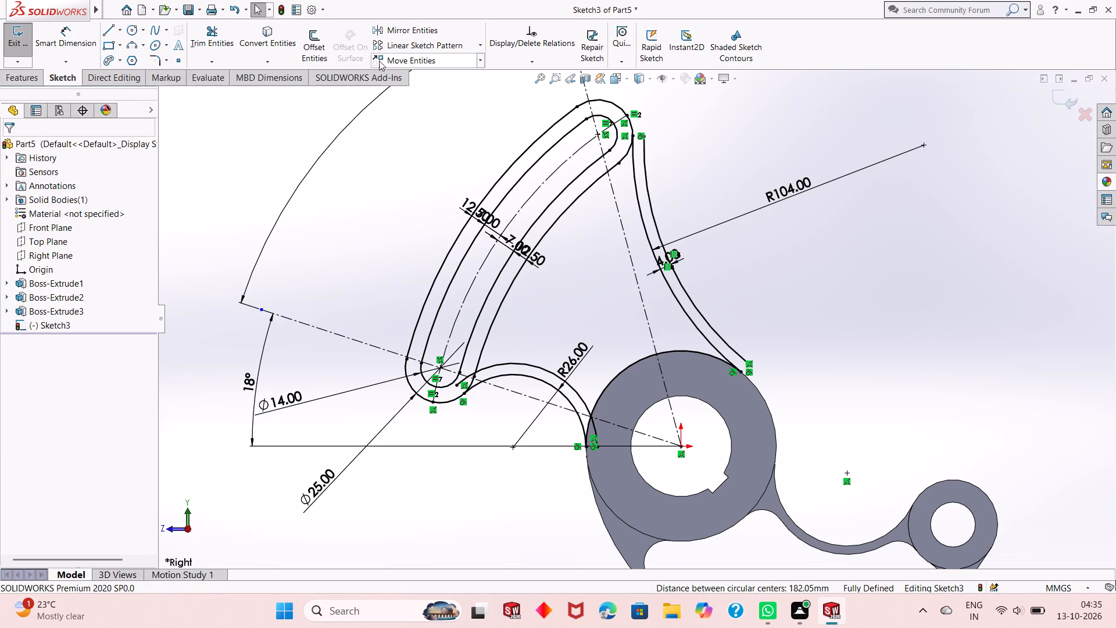
Delete the offset copy of the R104 arc lying on its centre side, outside the arm's web.
left_click(653, 204)
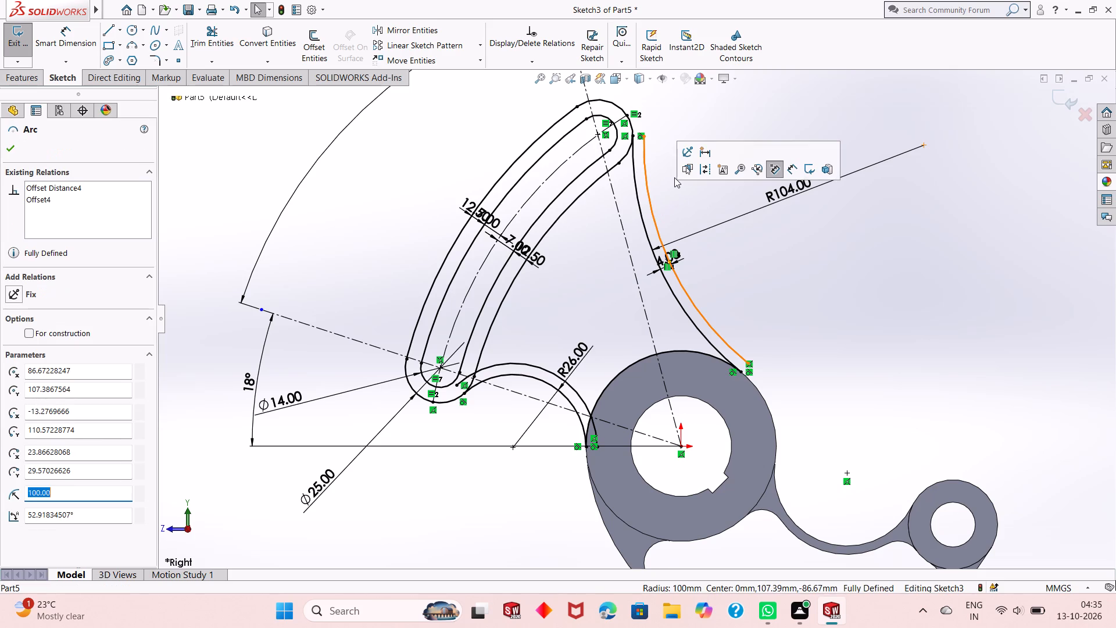
right_click(679, 183)
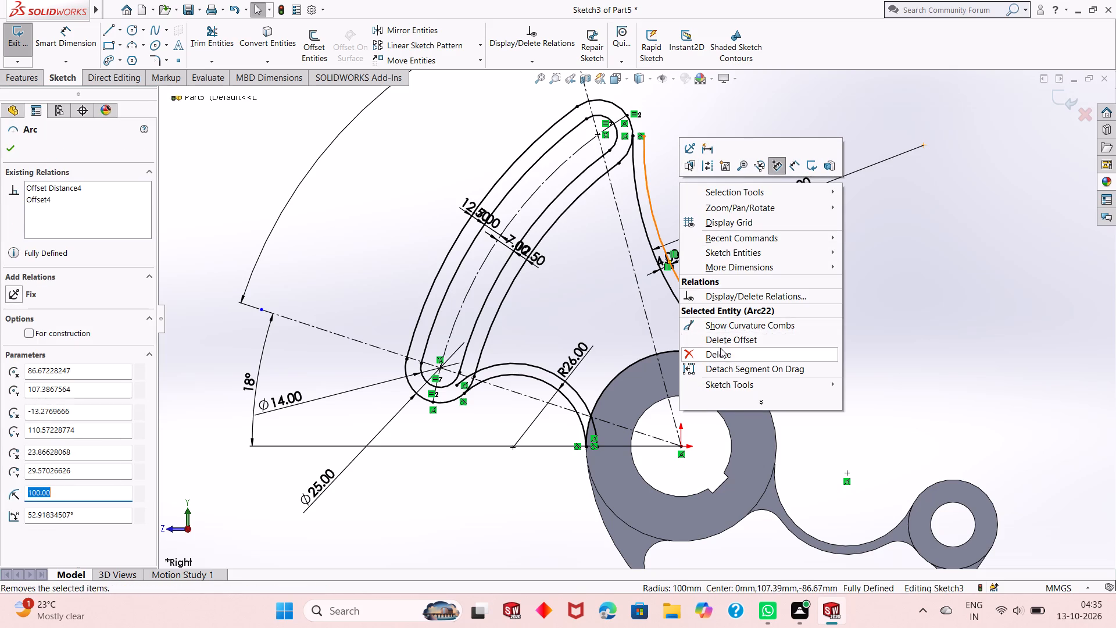
left_click(720, 348)
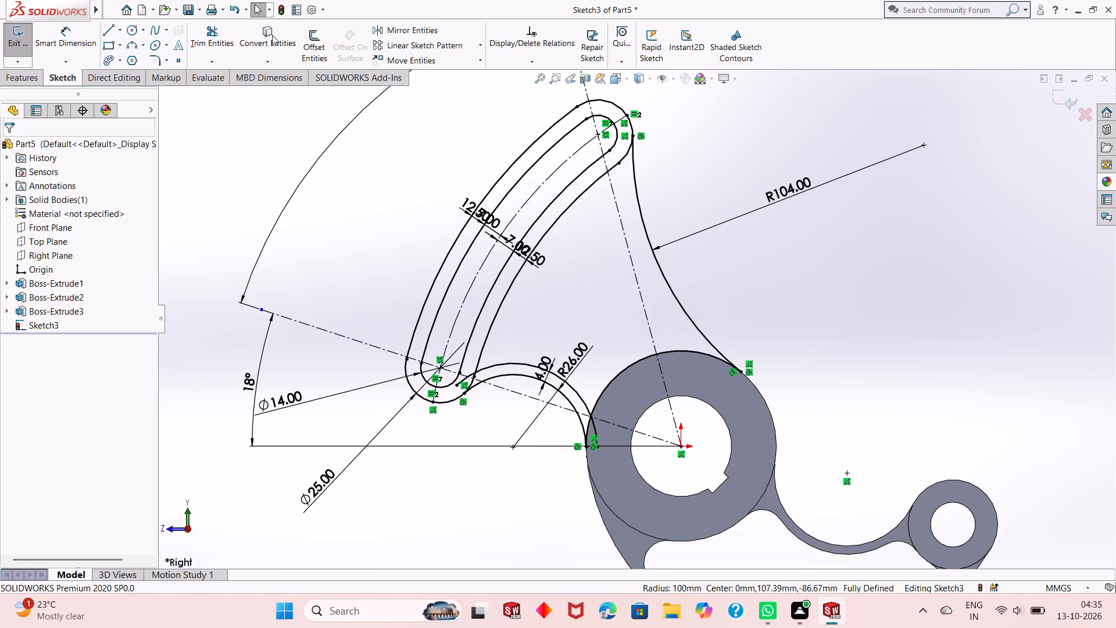
Offset the R104 arc by 4 mm inward, toward the slotted arm.
left_click(306, 49)
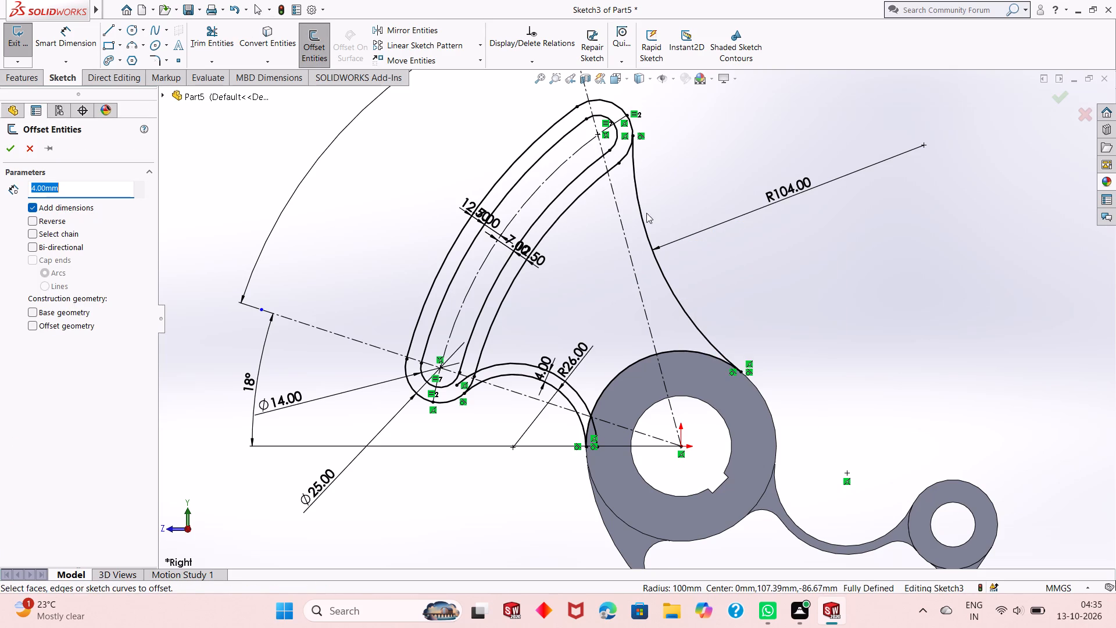
left_click(643, 220)
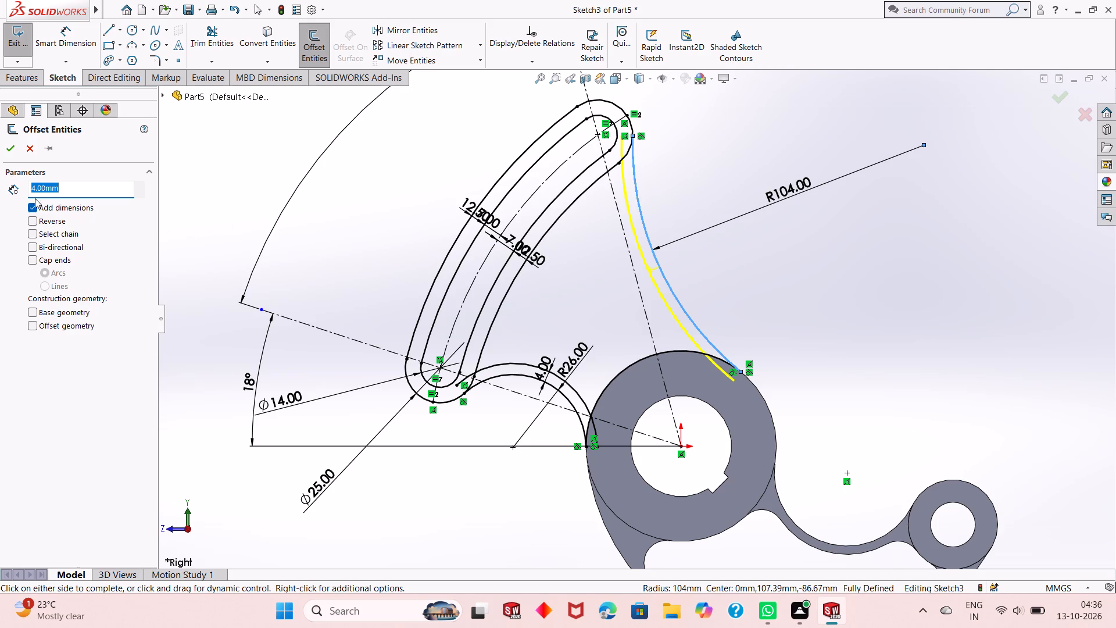
left_click(12, 152)
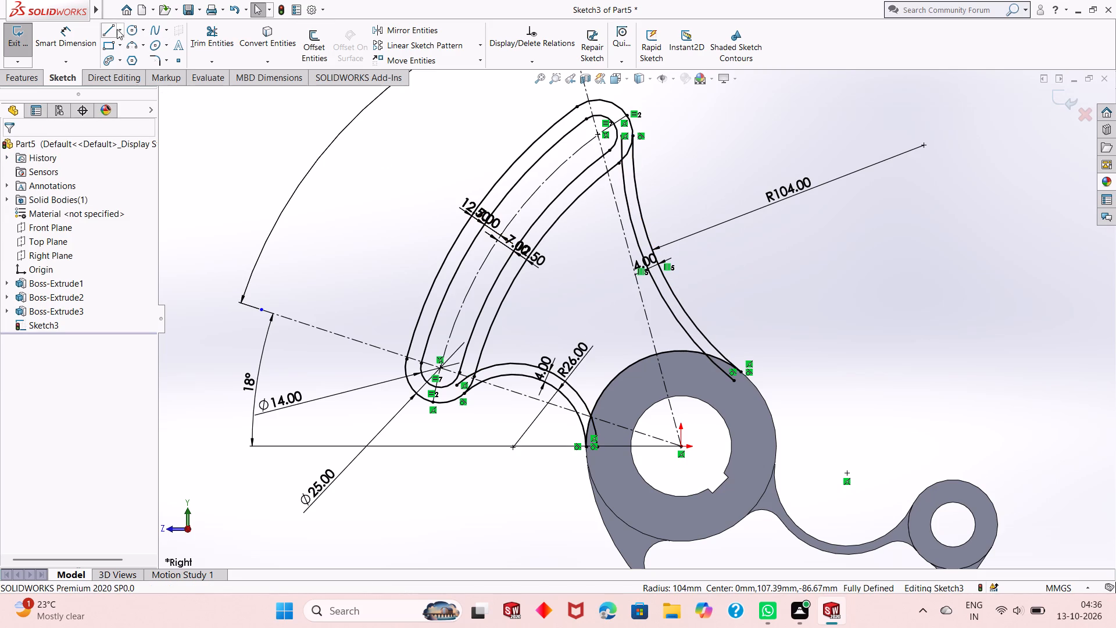
Add a 10 mm sketch fillet between the inner offset copy of the R104 arc and the 34 mm hub arc.
left_click(153, 57)
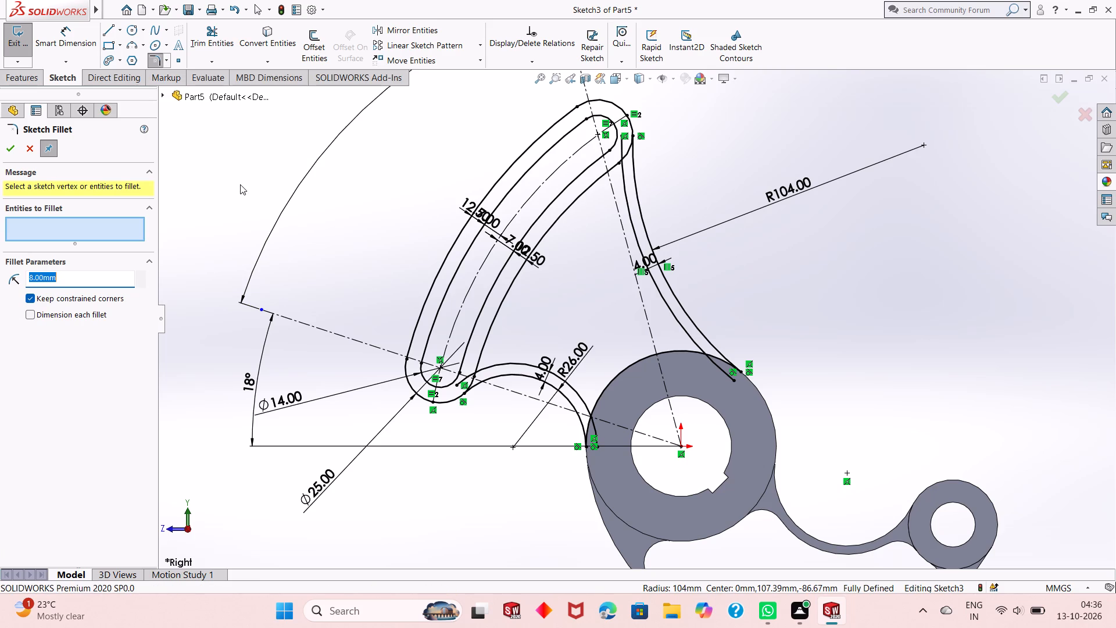
type("10")
key("Return")
left_click(691, 331)
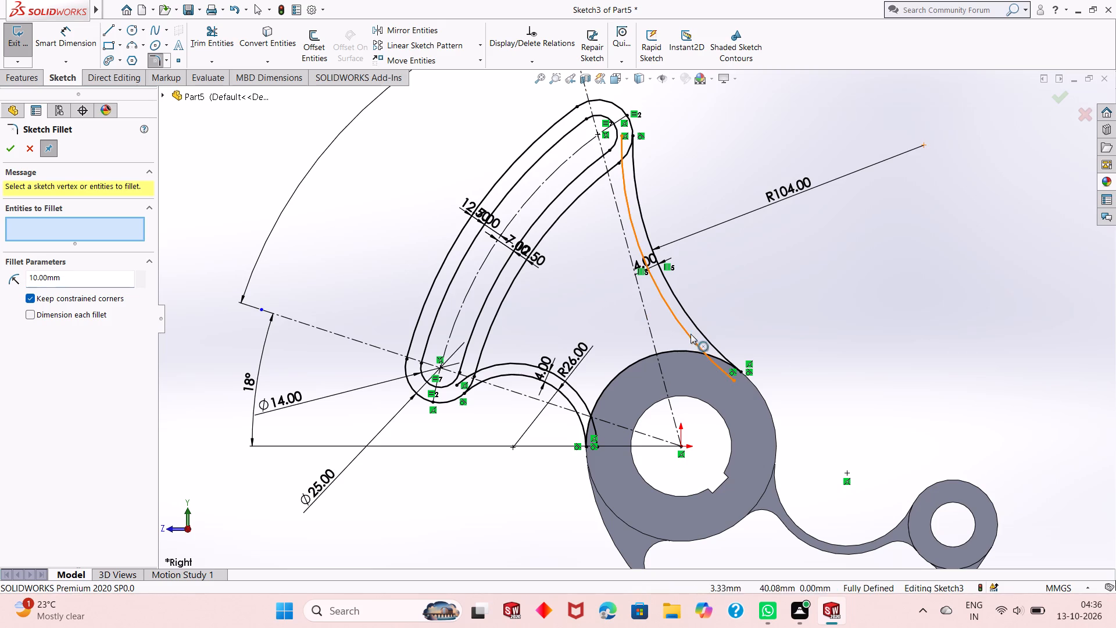
left_click(691, 335)
left_click(691, 352)
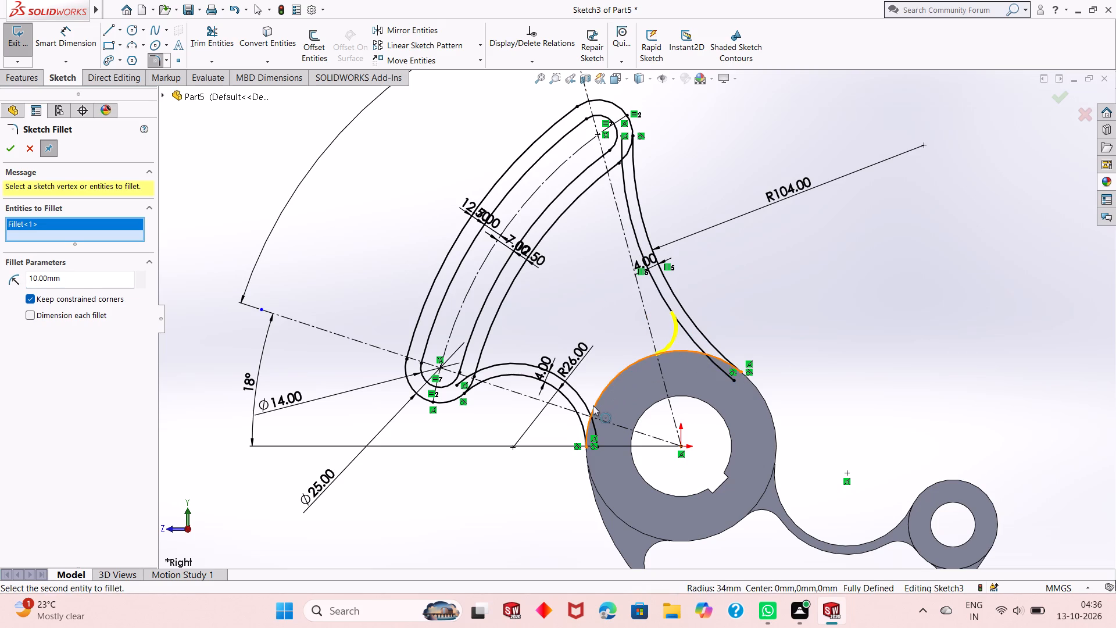
left_click(585, 406)
left_click(598, 395)
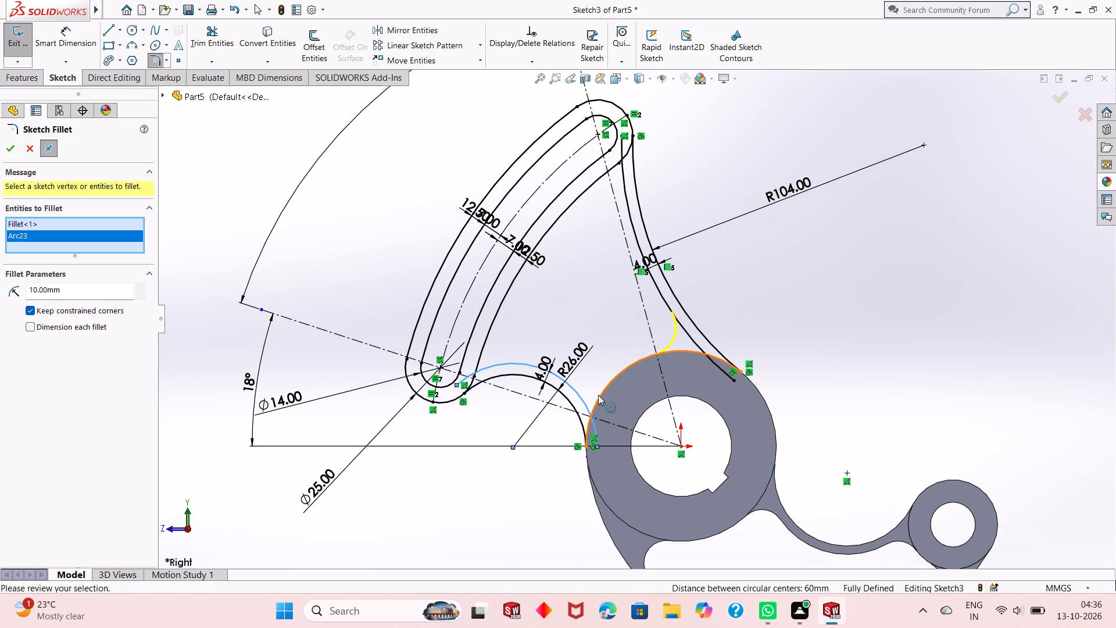
left_click(581, 398)
left_click(607, 388)
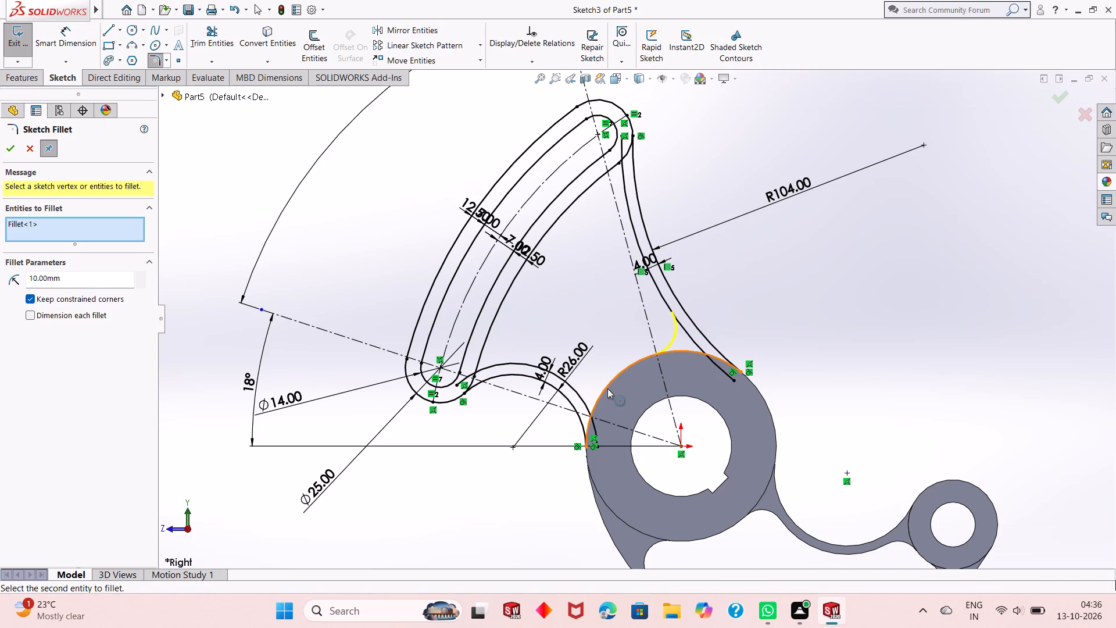
right_click(754, 282)
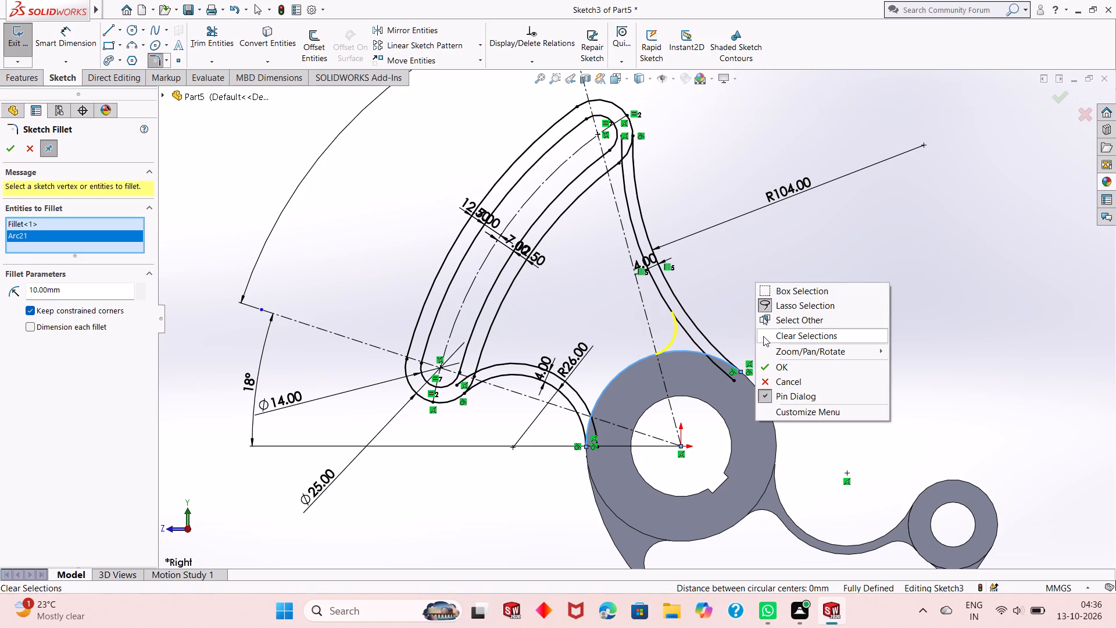
left_click(780, 367)
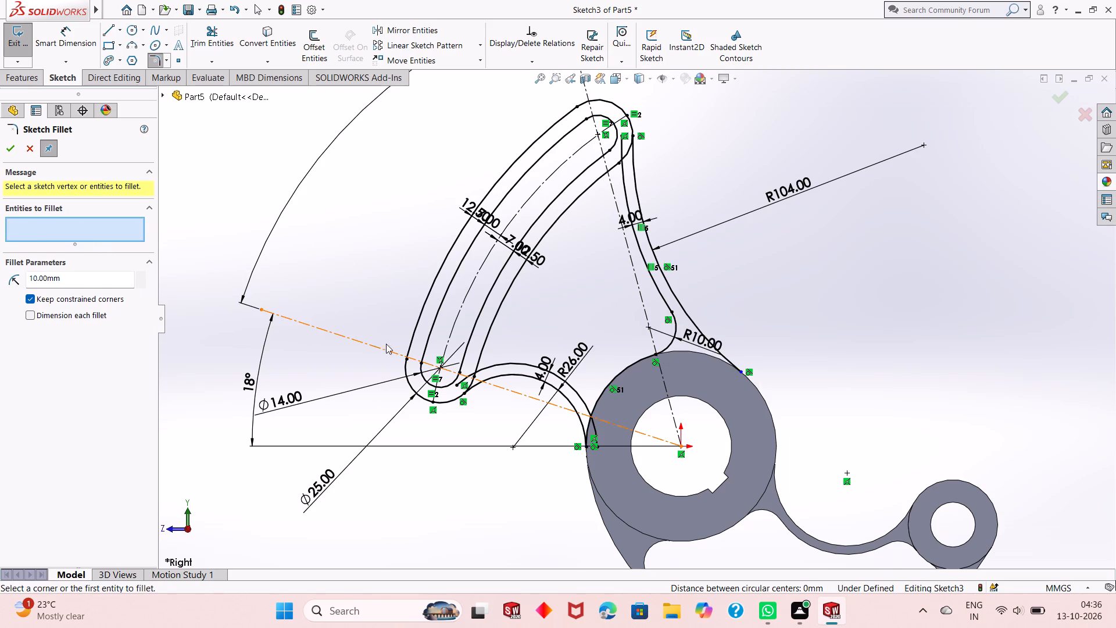
Add a 10 mm sketch fillet between the offset copy of the R26 arc and the hub arc.
left_click(581, 400)
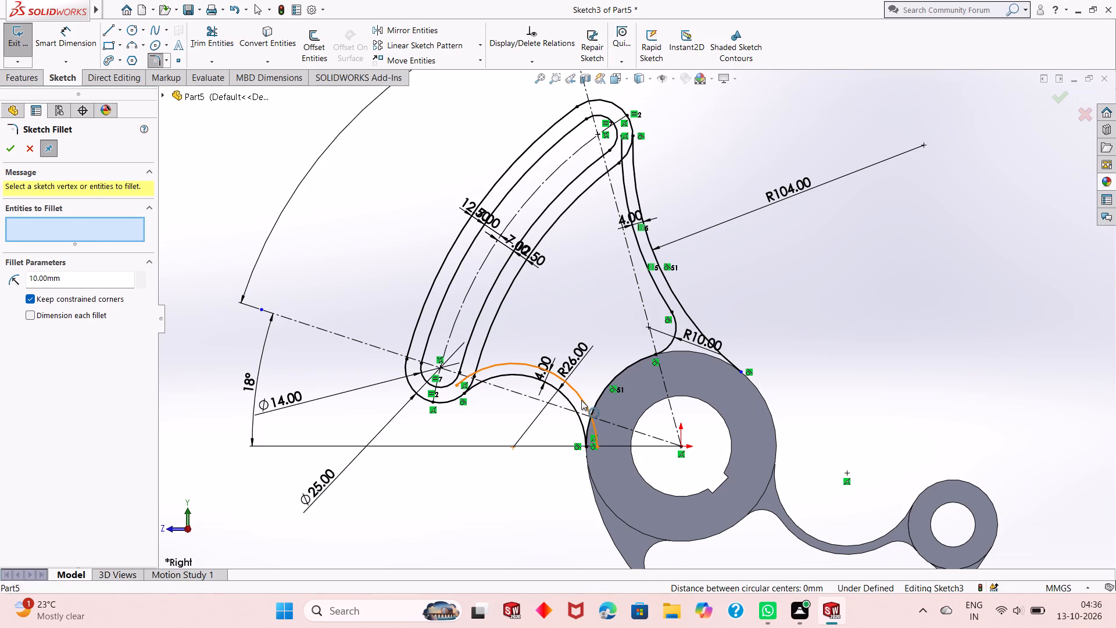
left_click(600, 392)
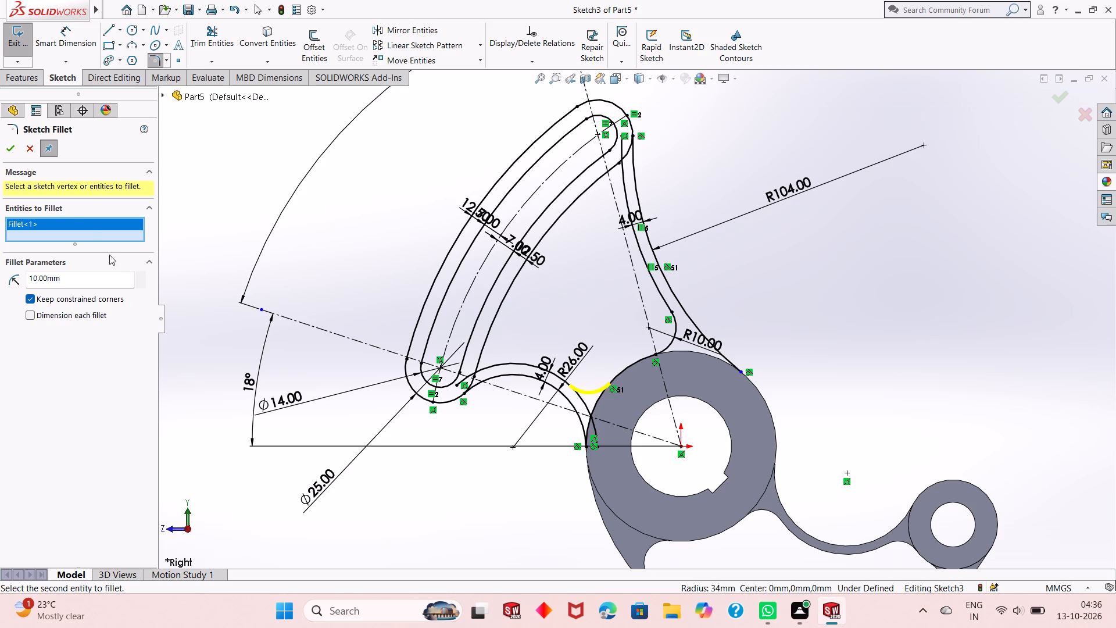
left_click(10, 152)
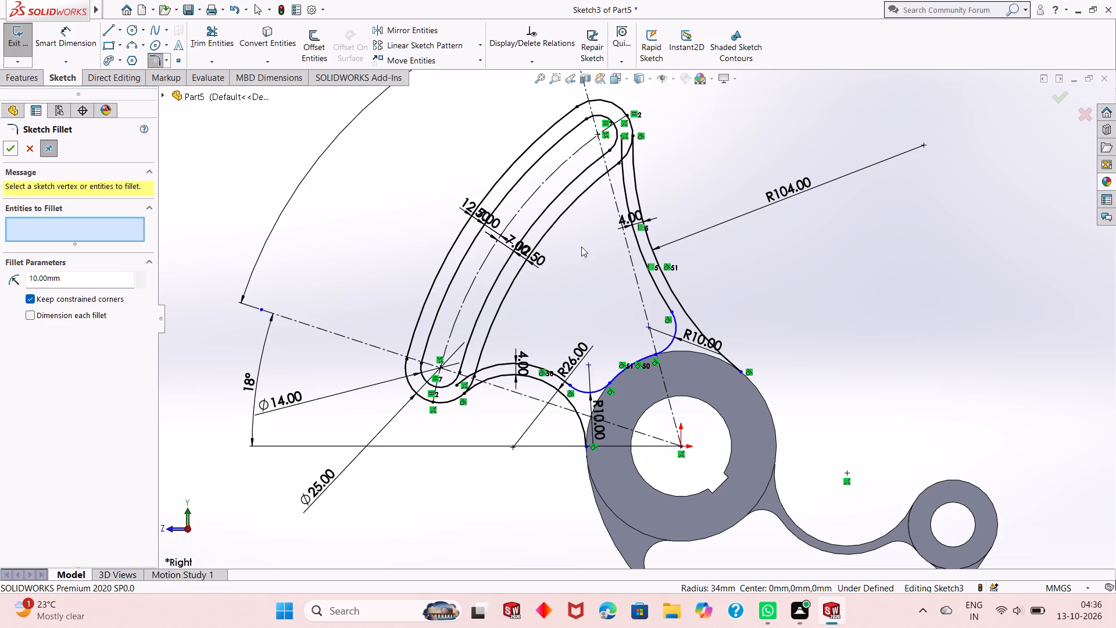
Add 10 mm sketch fillets where the slotted arm's web-side outline meets the offset copies of the R104 and R26 arcs.
left_click(624, 185)
left_click(599, 176)
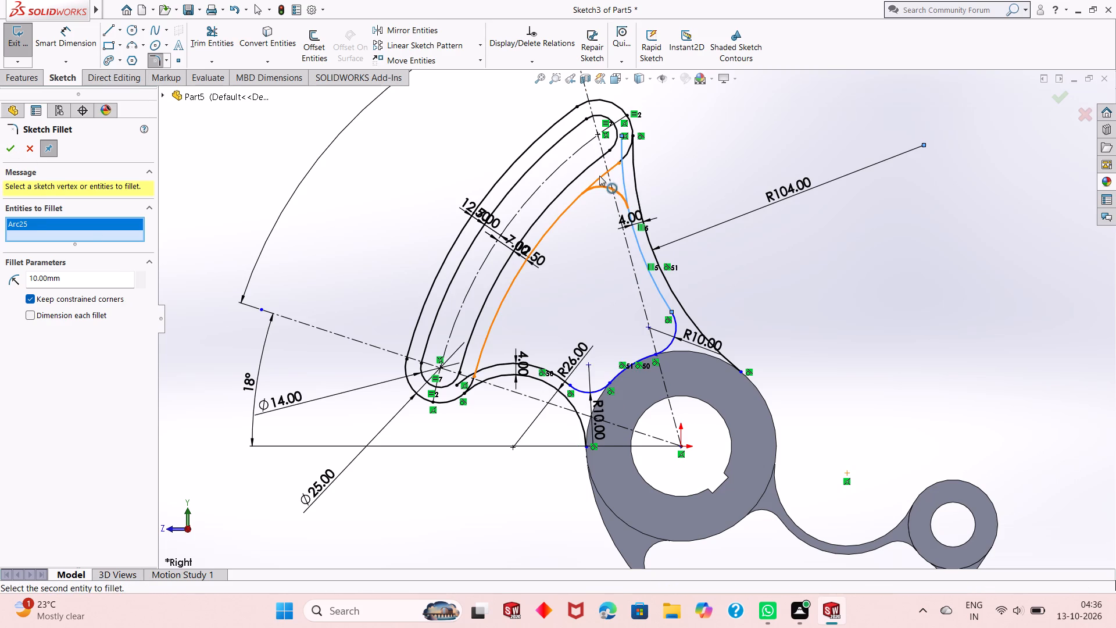
left_click(487, 329)
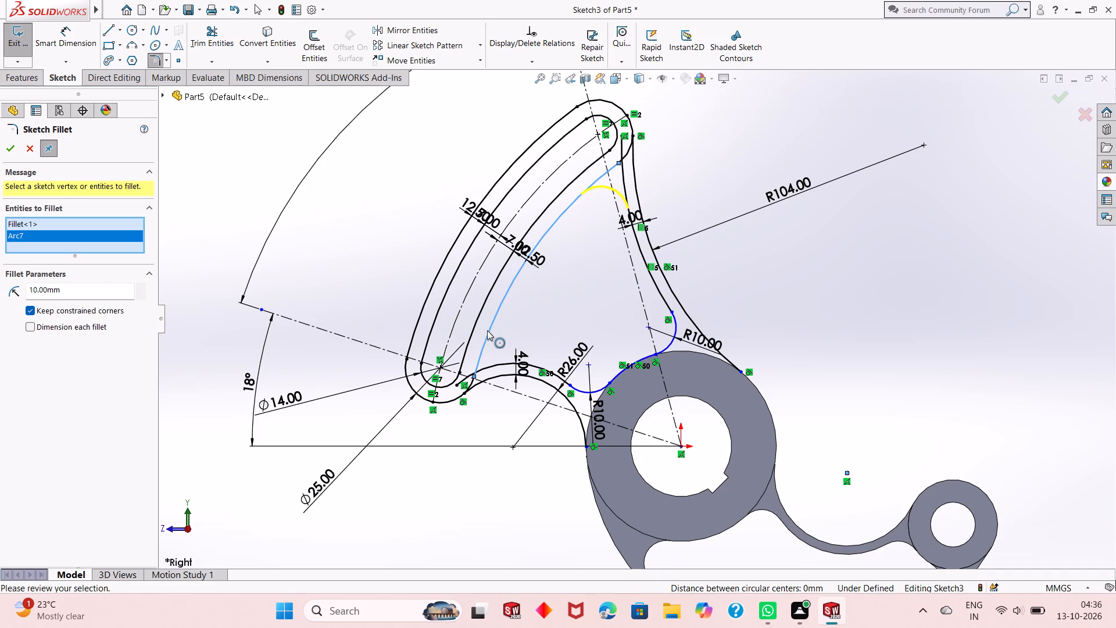
left_click(499, 362)
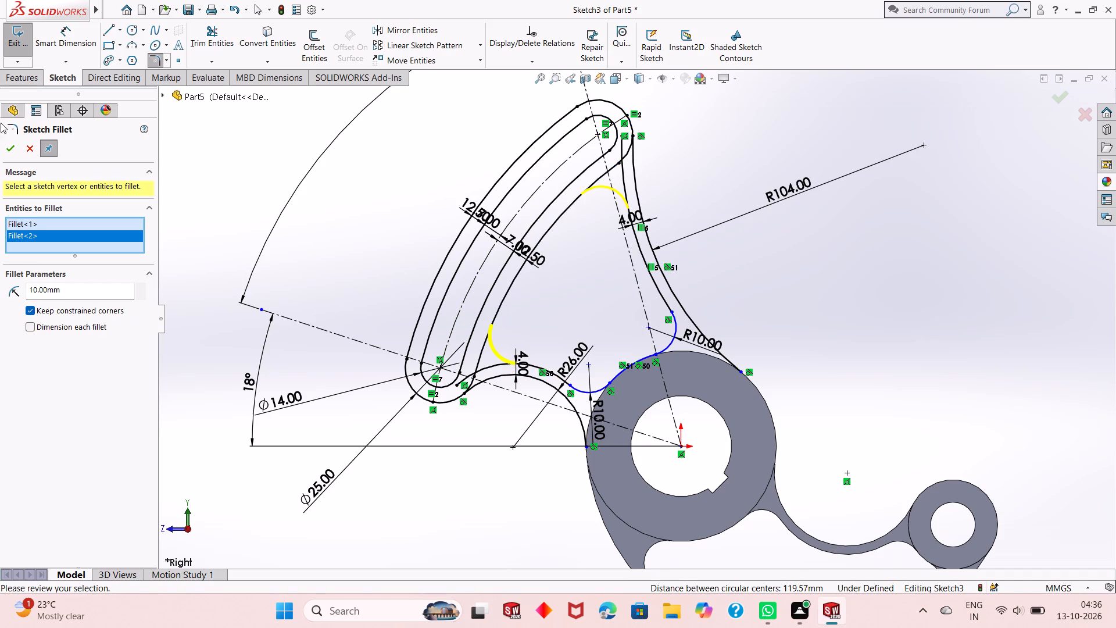
left_click(16, 149)
left_click(16, 150)
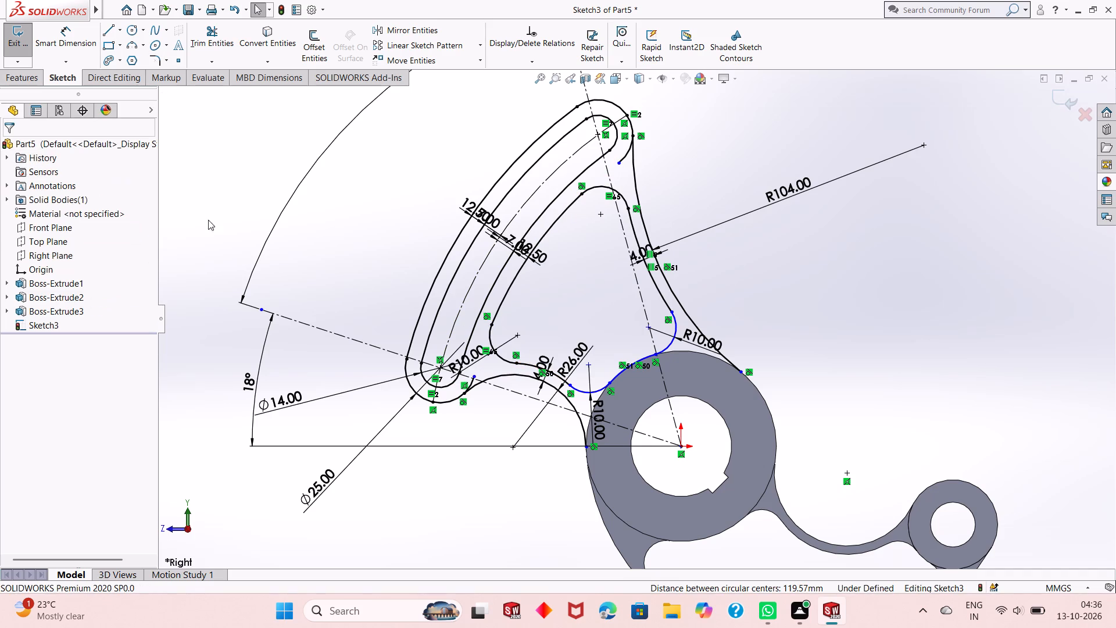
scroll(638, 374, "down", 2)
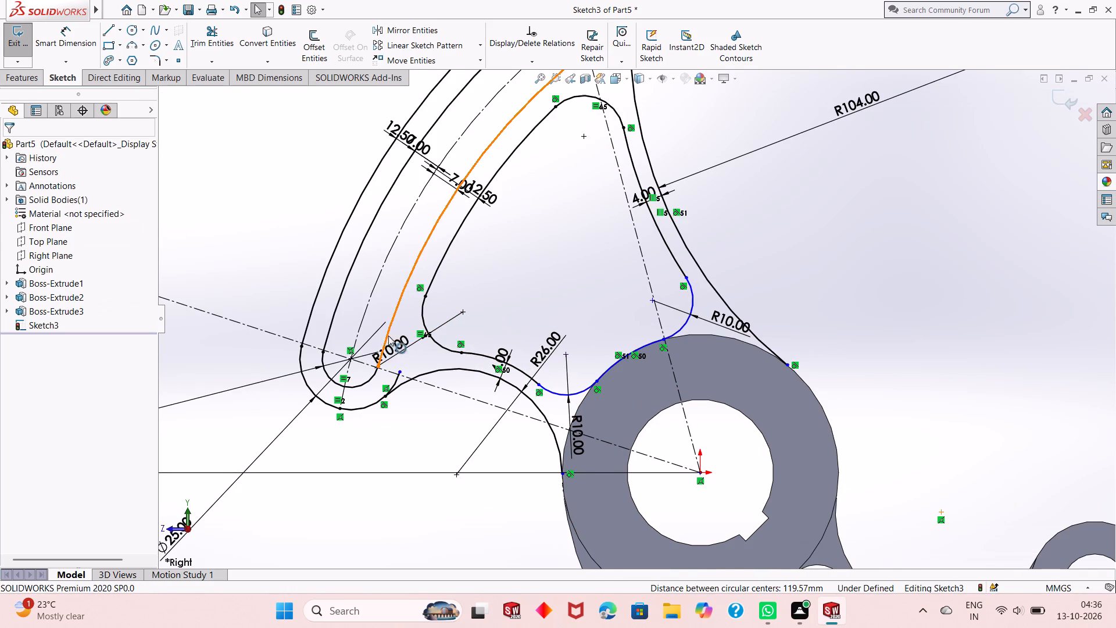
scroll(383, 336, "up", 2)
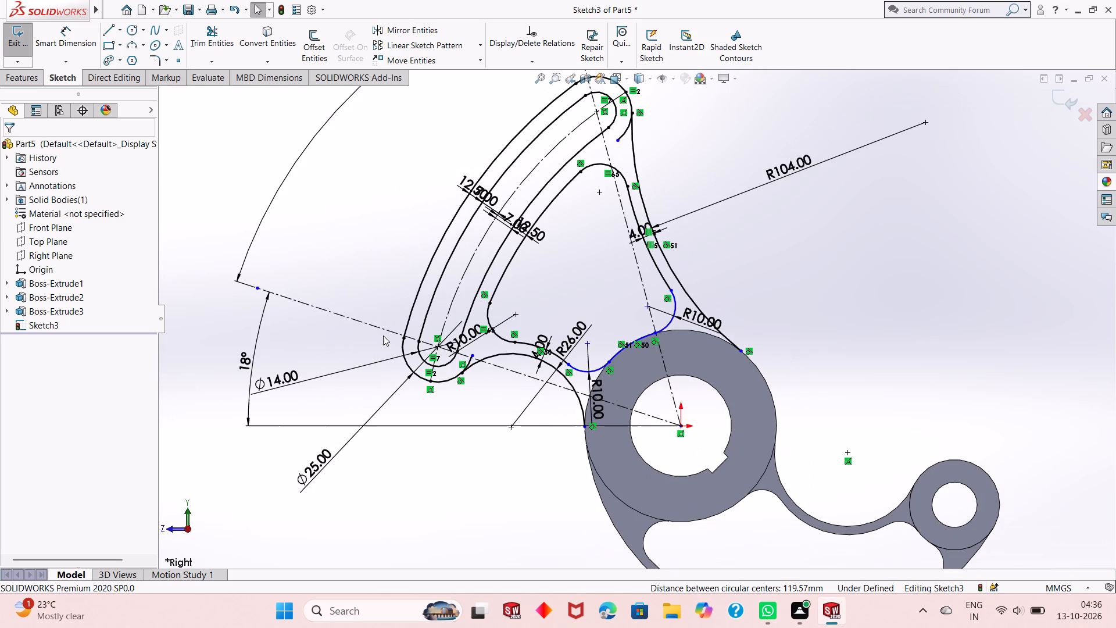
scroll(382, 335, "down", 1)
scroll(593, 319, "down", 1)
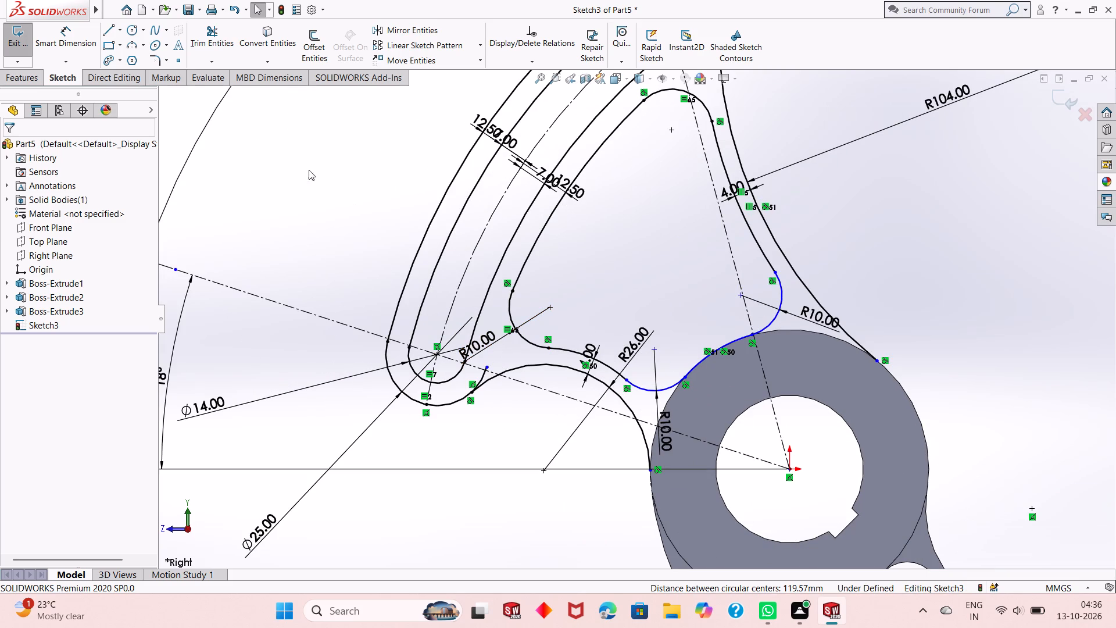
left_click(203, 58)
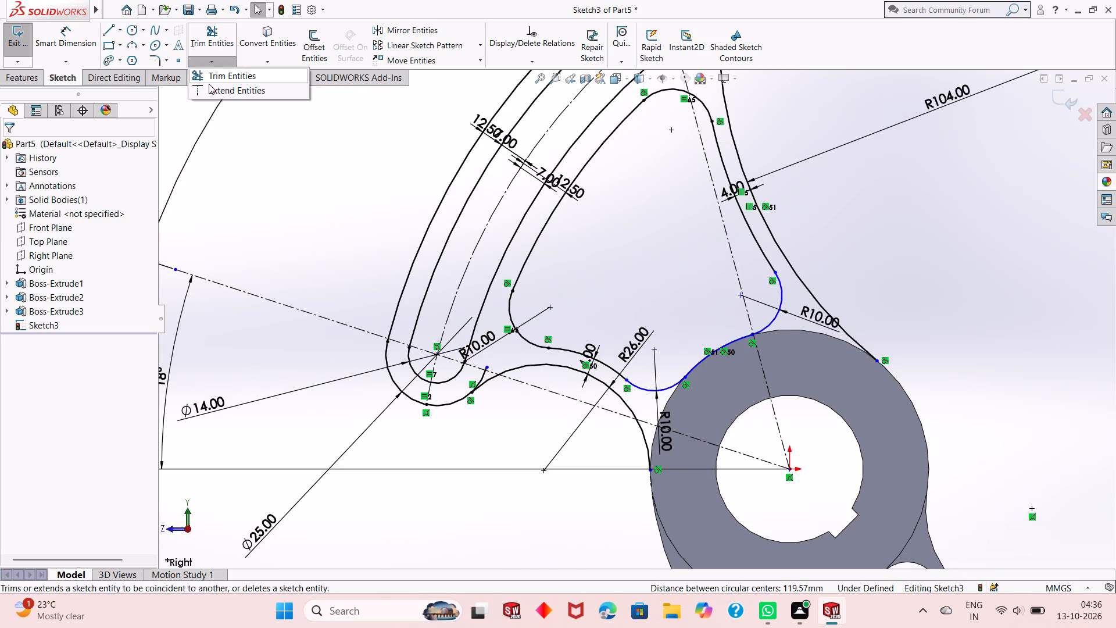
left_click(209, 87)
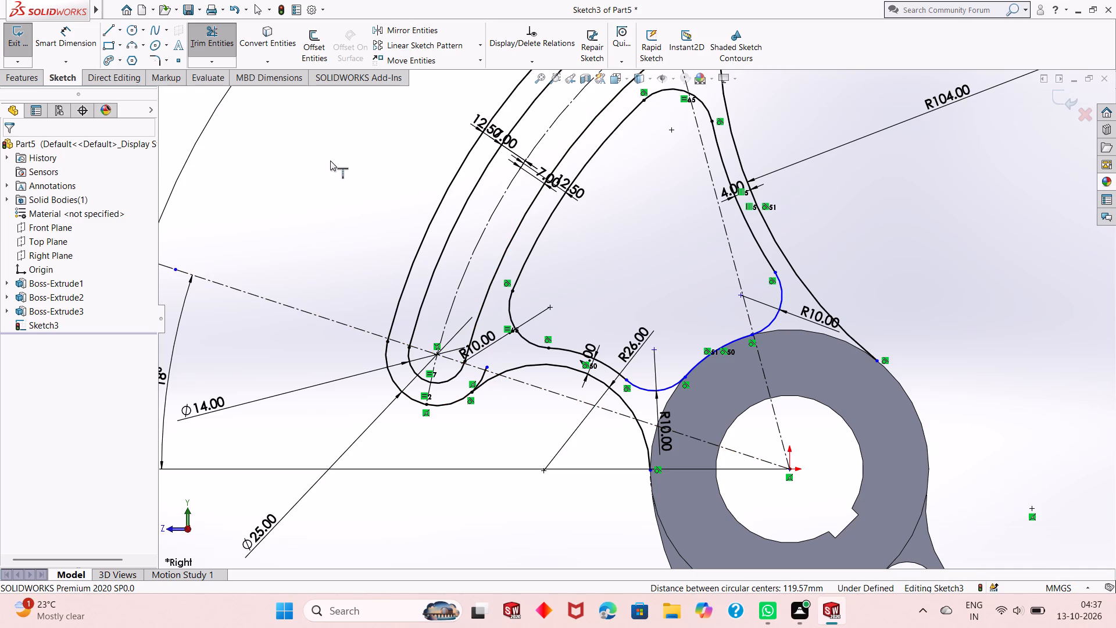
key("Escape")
Offset the slot's web-side arc by 5.5 mm, reversed toward the web, to restore the arm's outline.
left_click(303, 42)
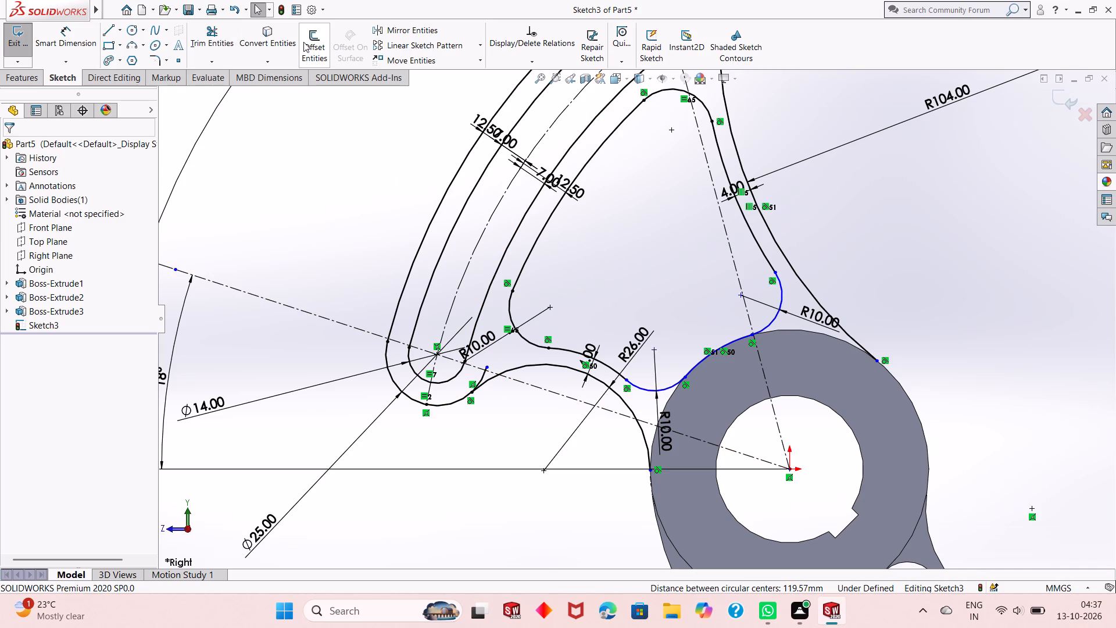
left_click(481, 311)
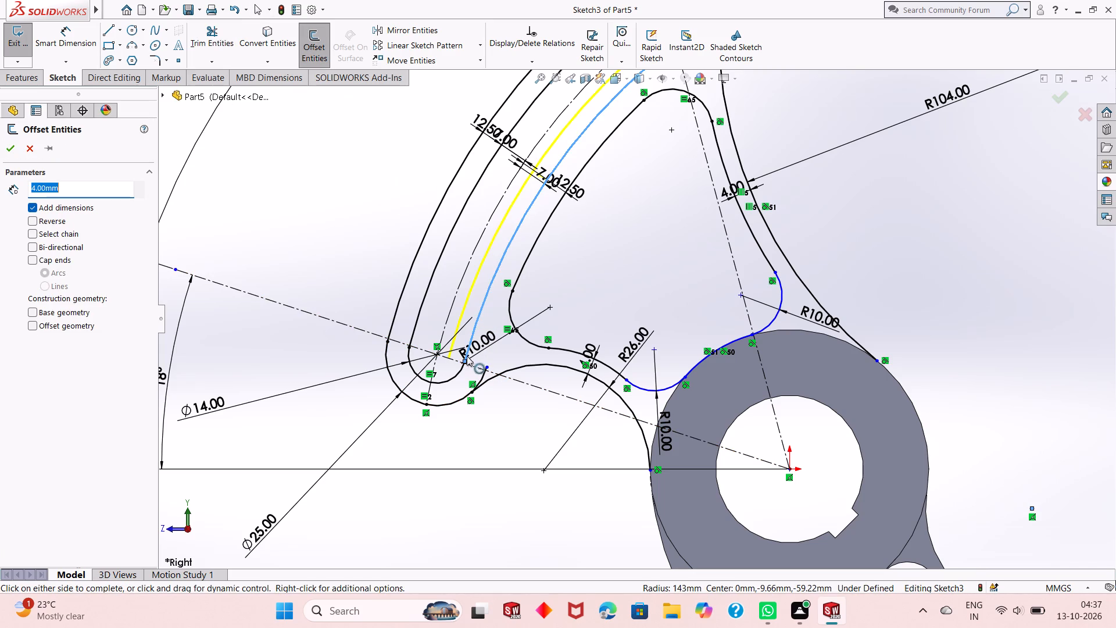
left_click(63, 222)
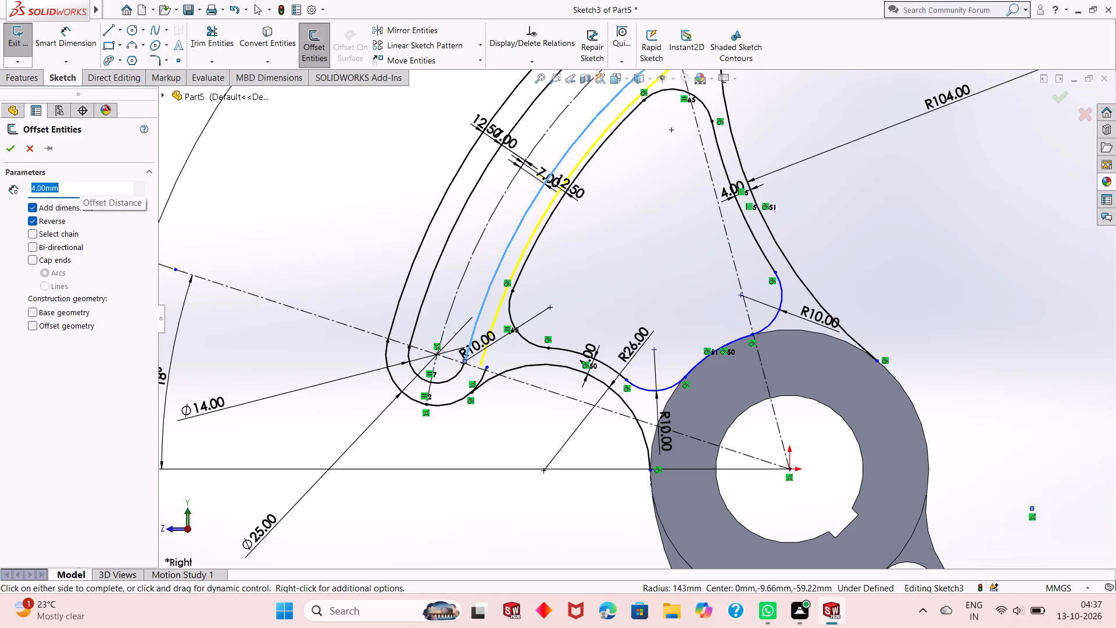
type("5.5")
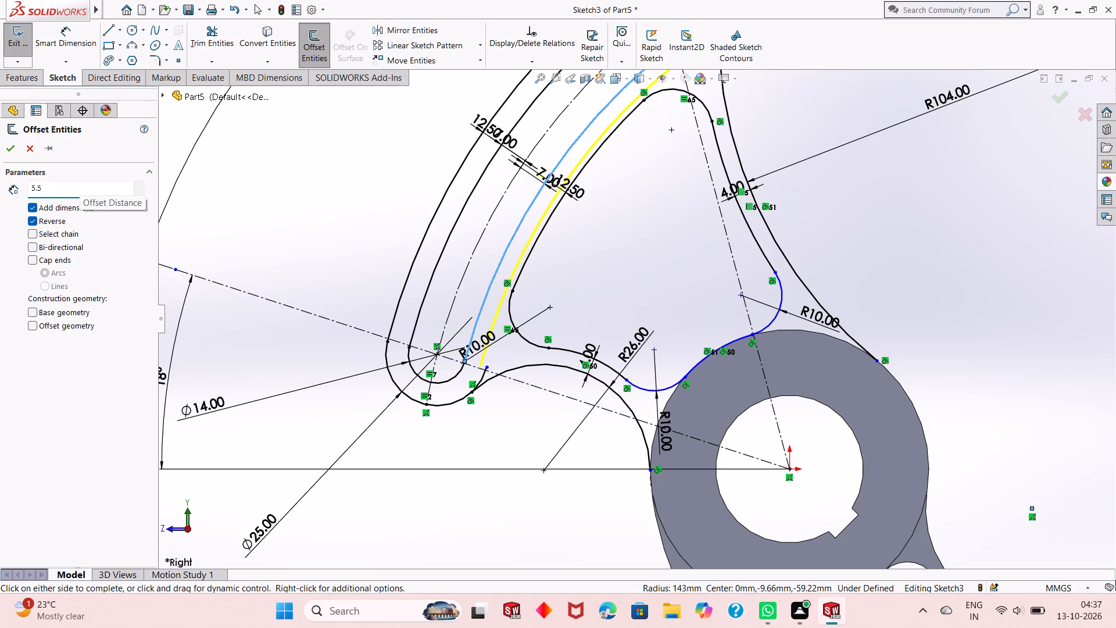
key("Return")
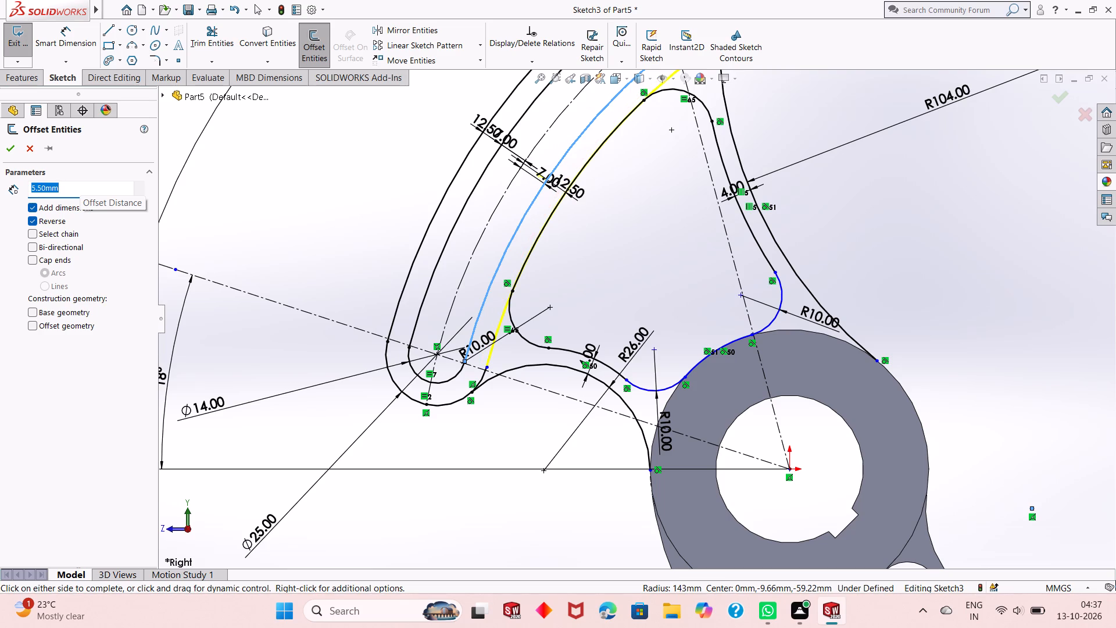
left_click(3, 148)
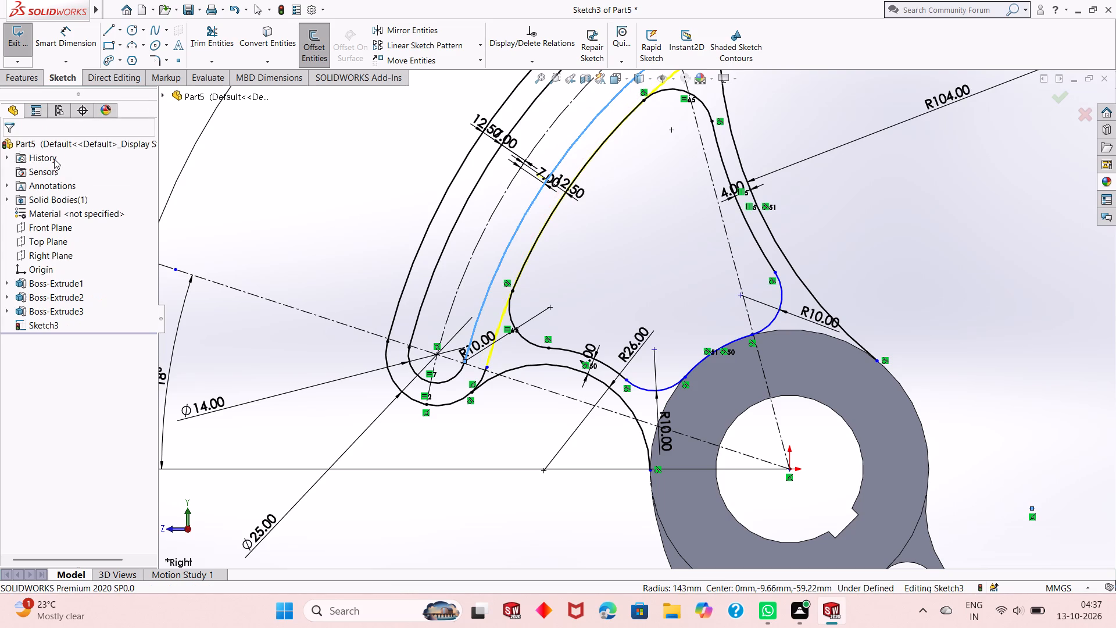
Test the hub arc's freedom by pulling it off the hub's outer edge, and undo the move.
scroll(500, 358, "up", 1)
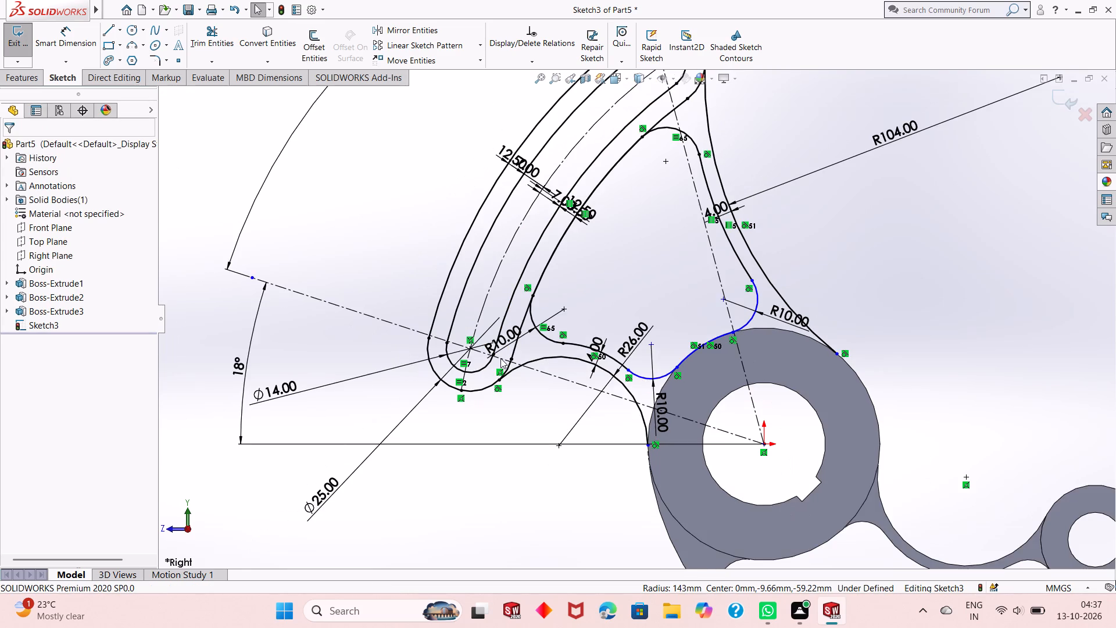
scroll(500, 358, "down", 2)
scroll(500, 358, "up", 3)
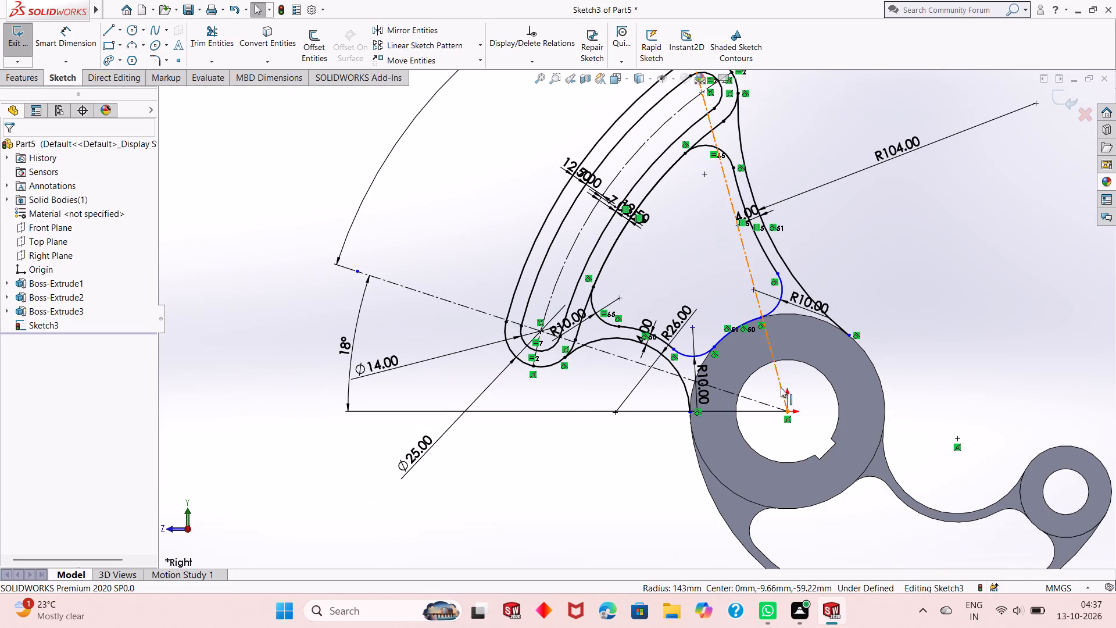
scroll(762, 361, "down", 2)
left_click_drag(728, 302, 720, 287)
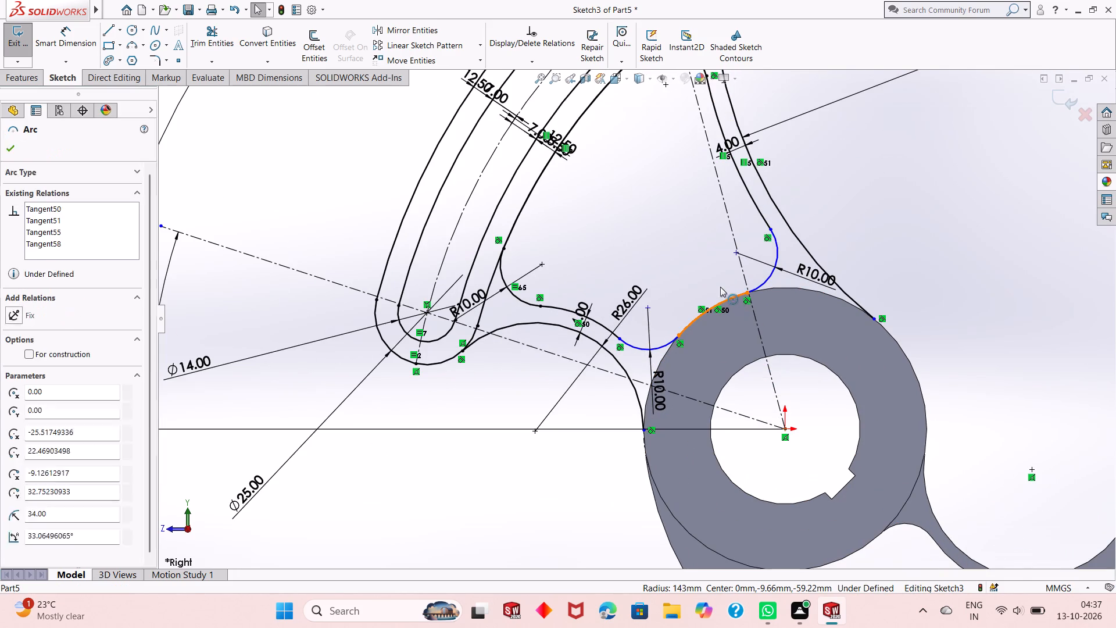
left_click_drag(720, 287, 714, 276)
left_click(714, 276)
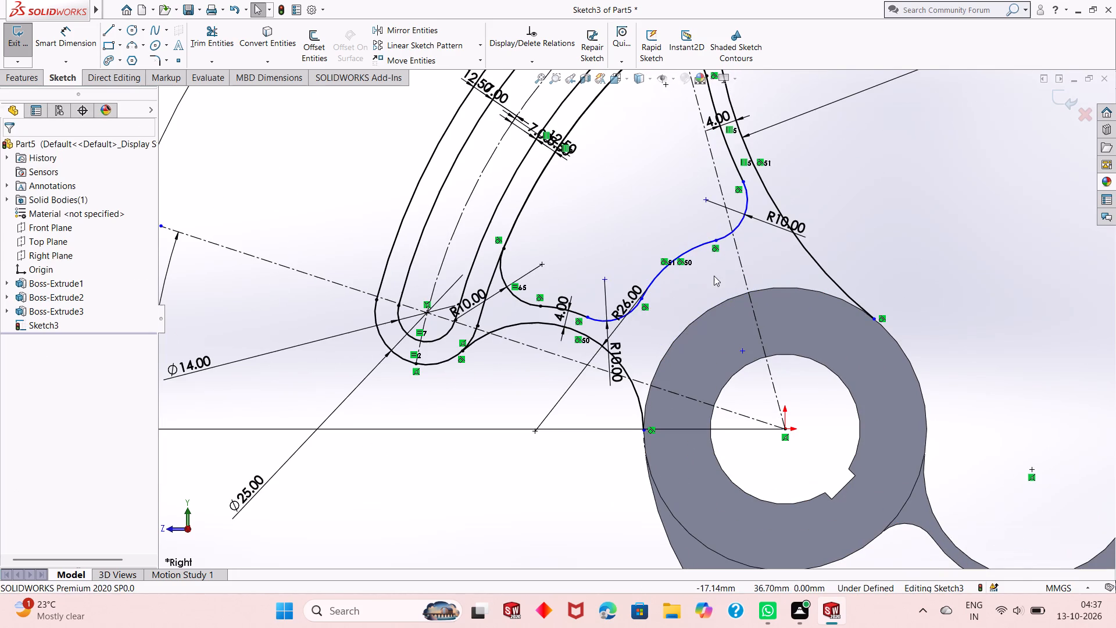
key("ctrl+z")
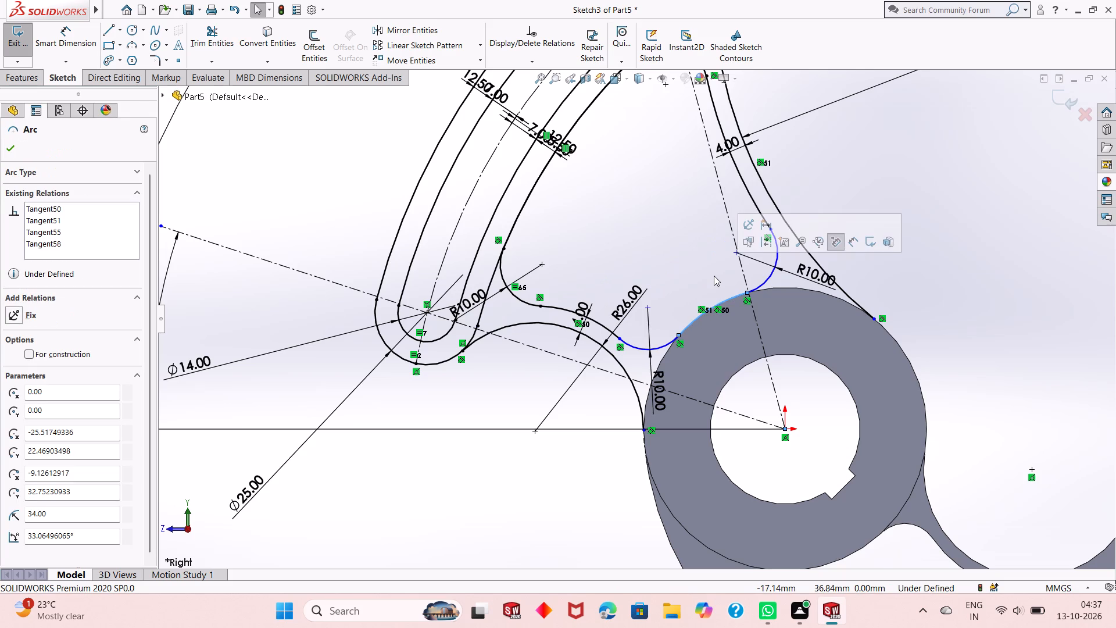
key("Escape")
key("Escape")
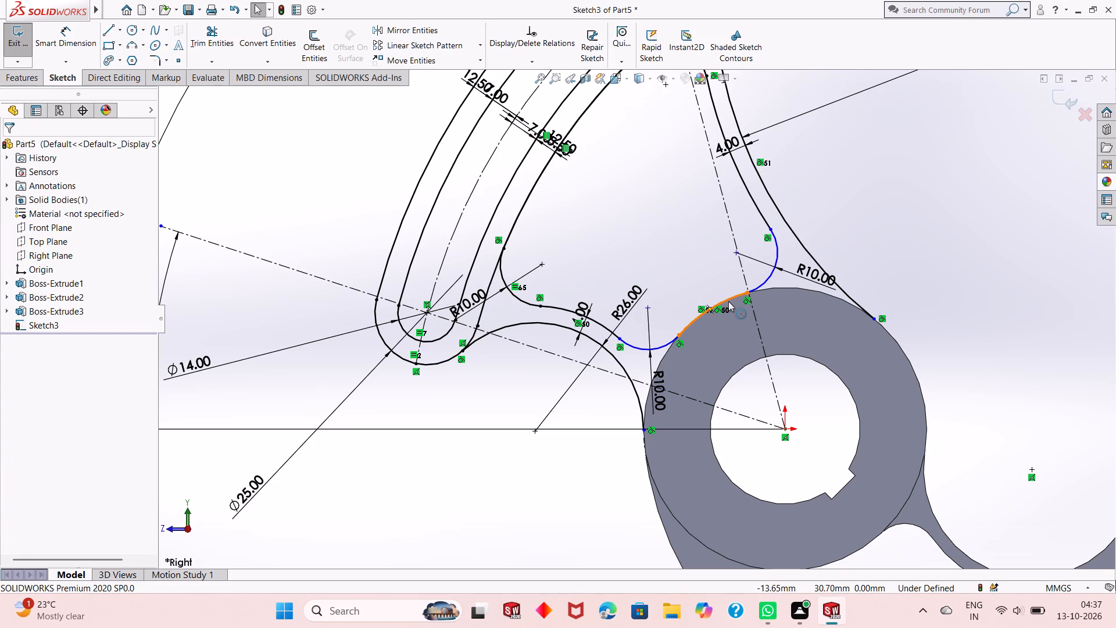
Add a tangent relation between the sketched arc over the hub and the hub's circular outer edge.
left_click(728, 298)
left_click(772, 287, "ctrl")
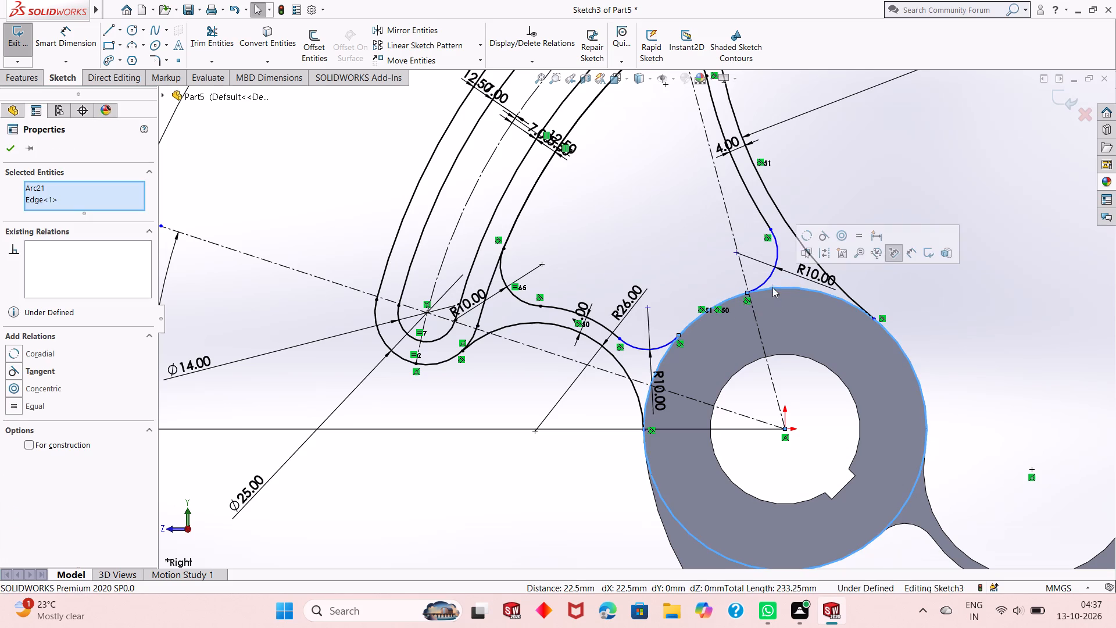
left_click(829, 234)
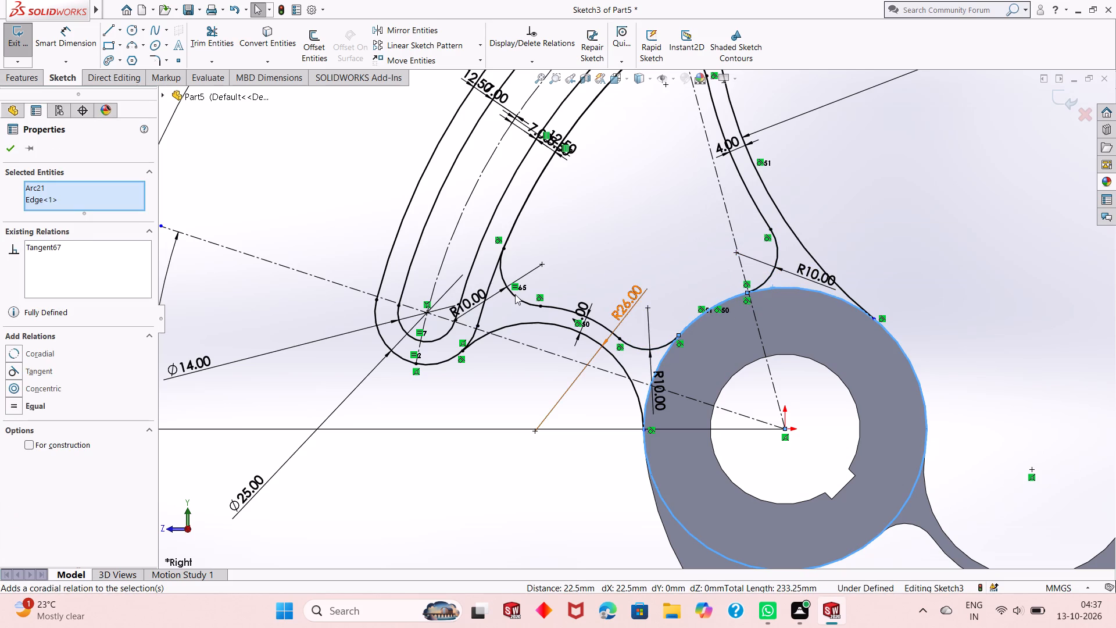
Sketch a 34 mm radius three-point arc along the hub's outer edge, joining the hub ends of the R26 and R104 arcs.
left_click(15, 146)
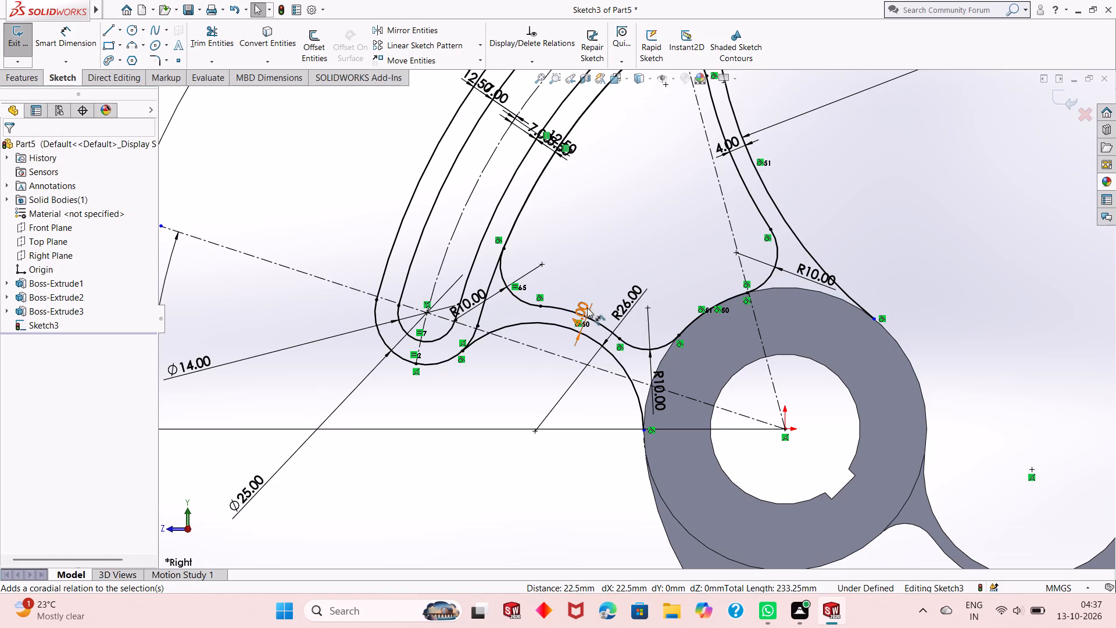
scroll(699, 376, "up", 1)
scroll(677, 362, "down", 2)
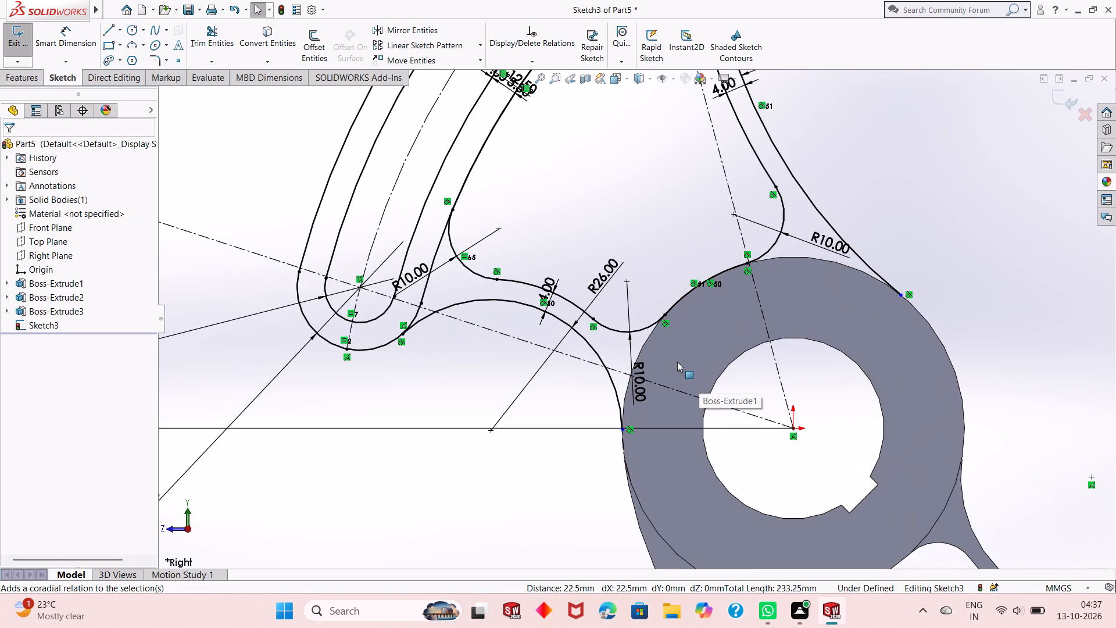
left_click(132, 41)
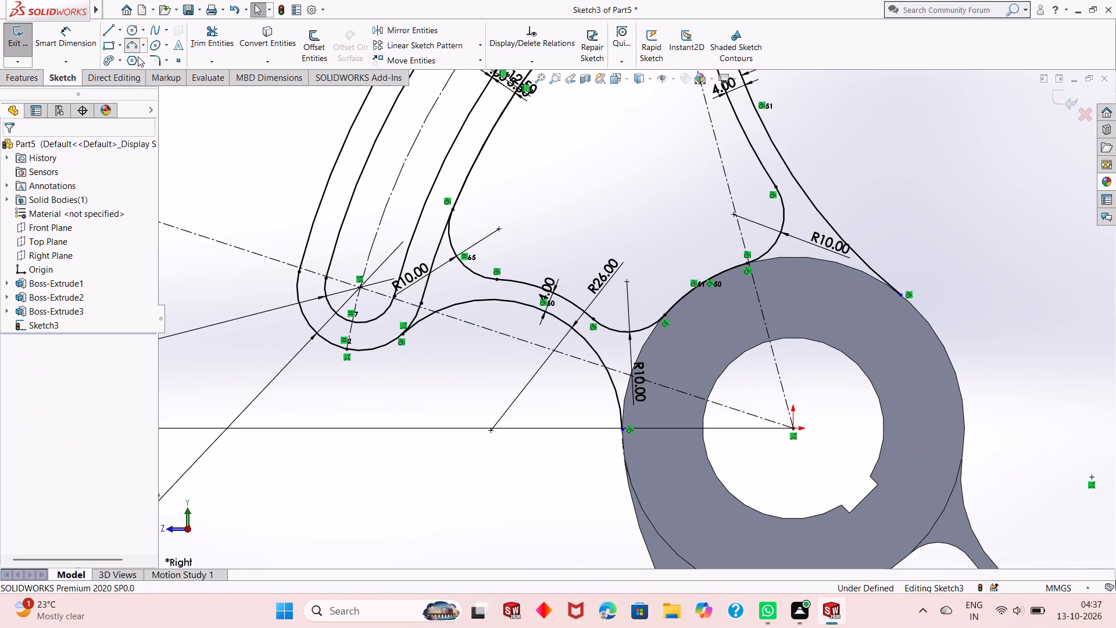
left_click(623, 433)
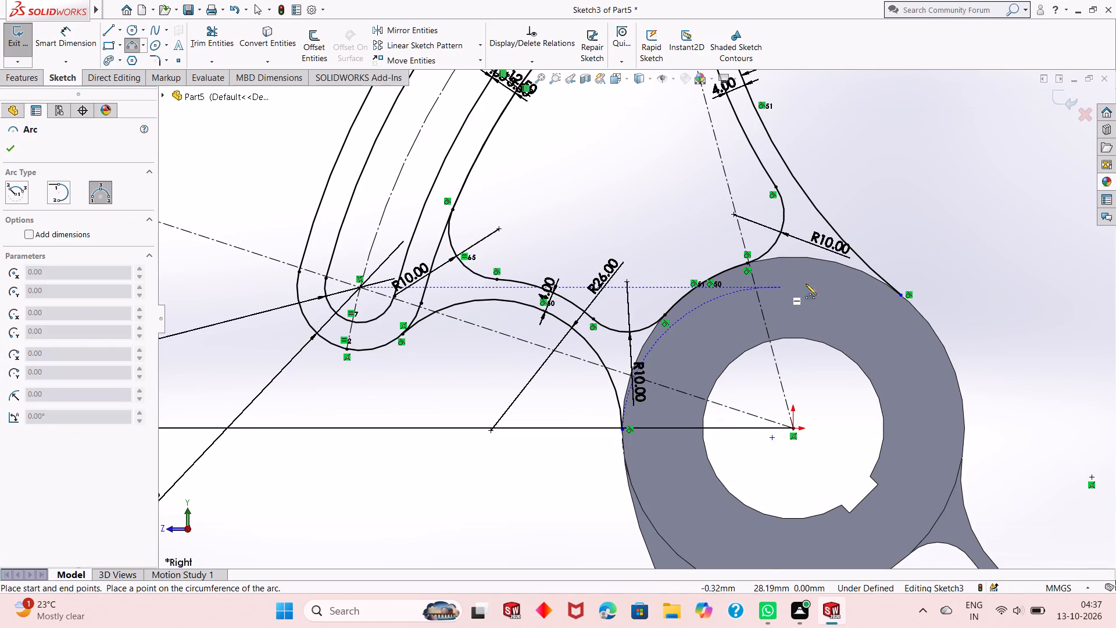
left_click(899, 296)
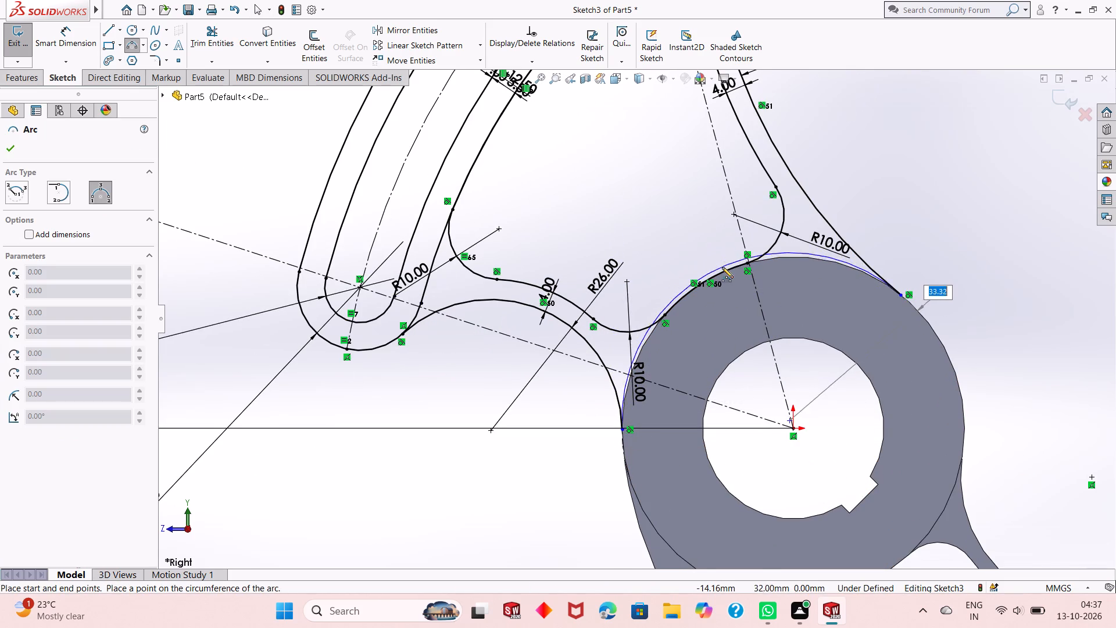
left_click(722, 273)
right_click(896, 180)
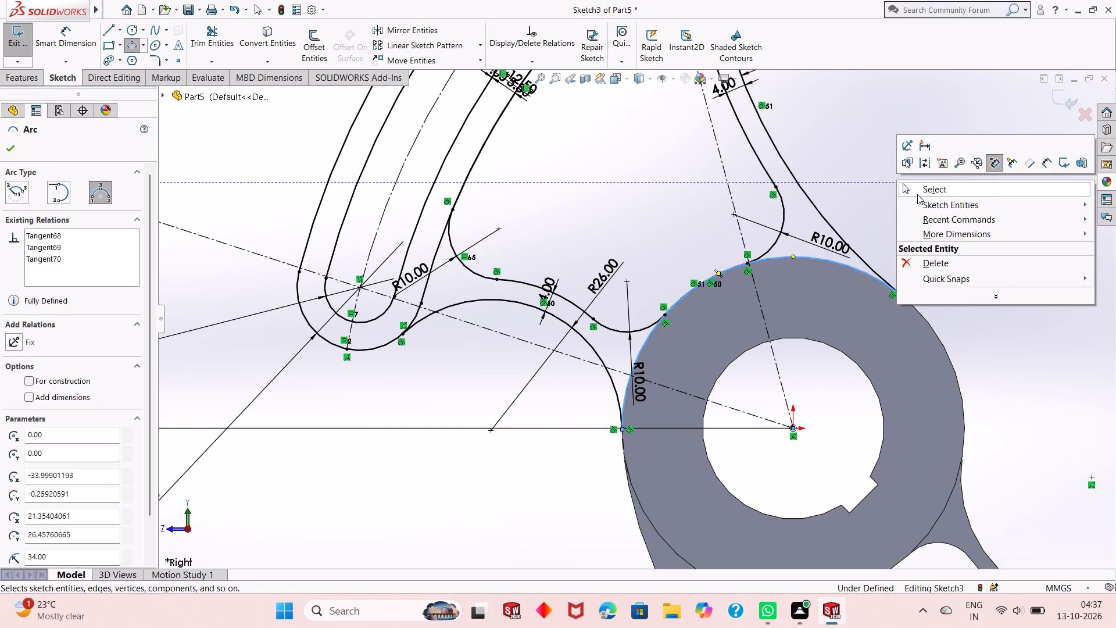
left_click(917, 194)
Inspect the slotted arm sketch and its junction with the hub, both tilted in 3D and square to the sketch plane.
scroll(711, 353, "up", 2)
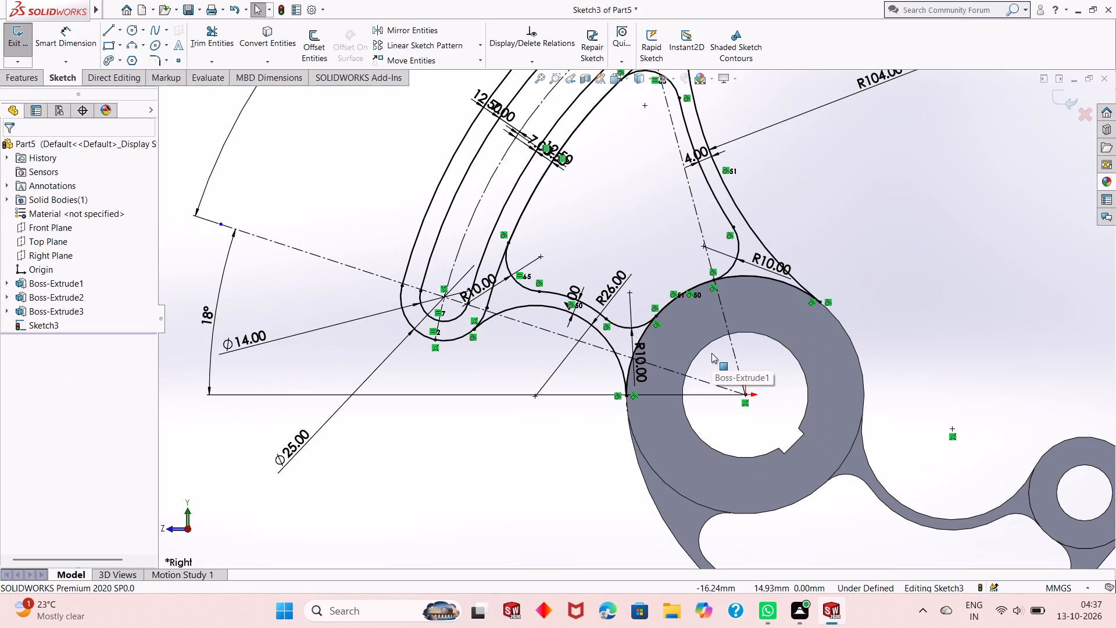
scroll(712, 354, "up", 1)
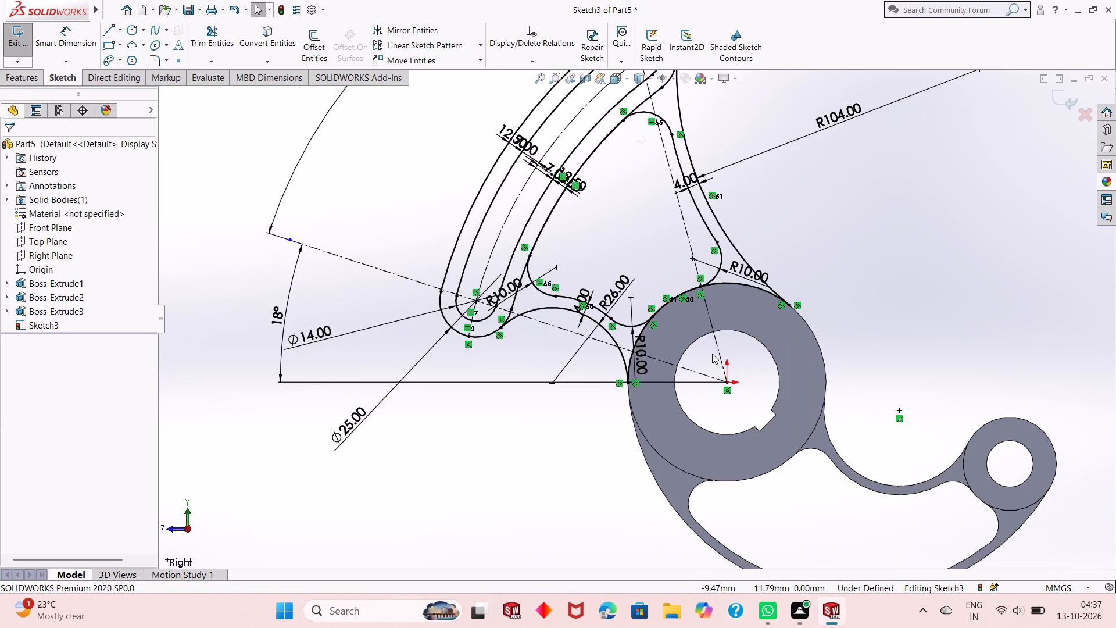
scroll(712, 354, "up", 2)
middle_click_drag(623, 235, 621, 242)
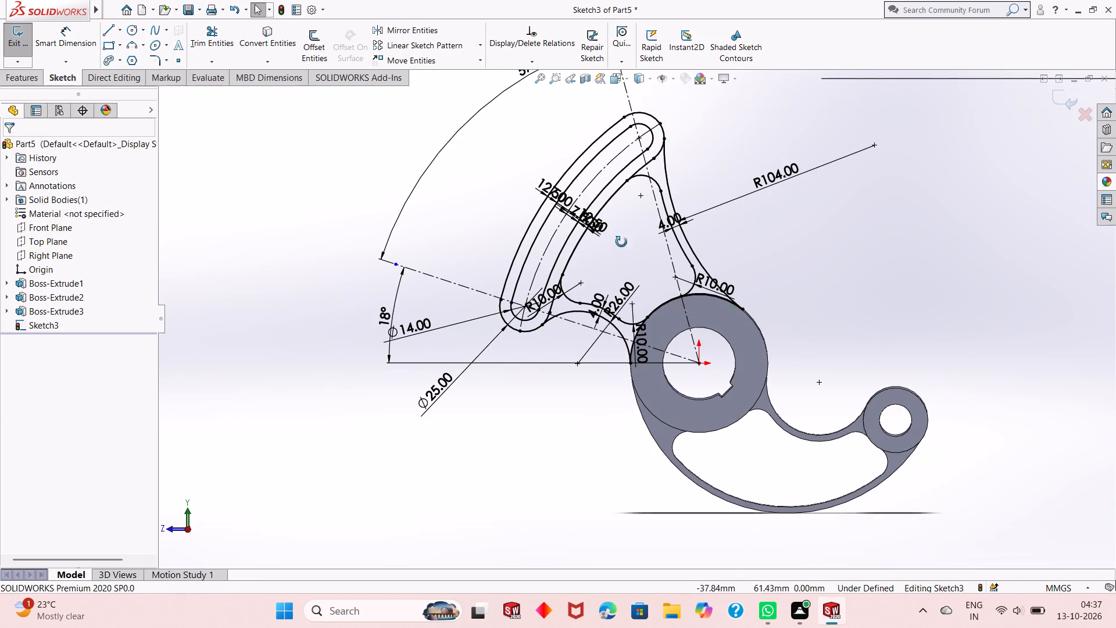
middle_click_drag(621, 242, 615, 274)
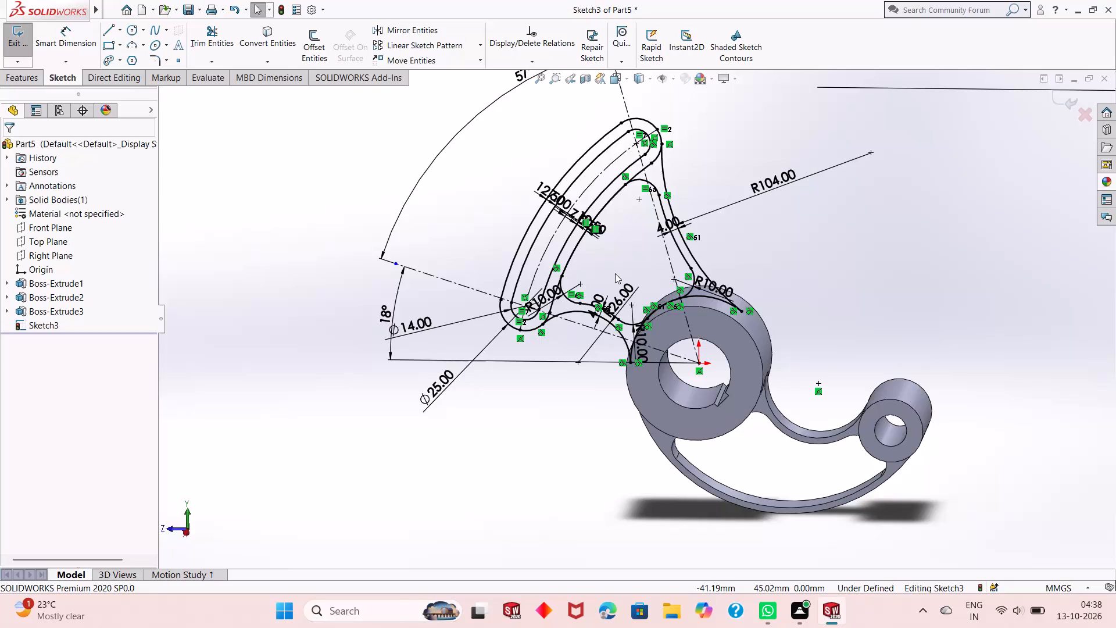
scroll(740, 303, "up", 1)
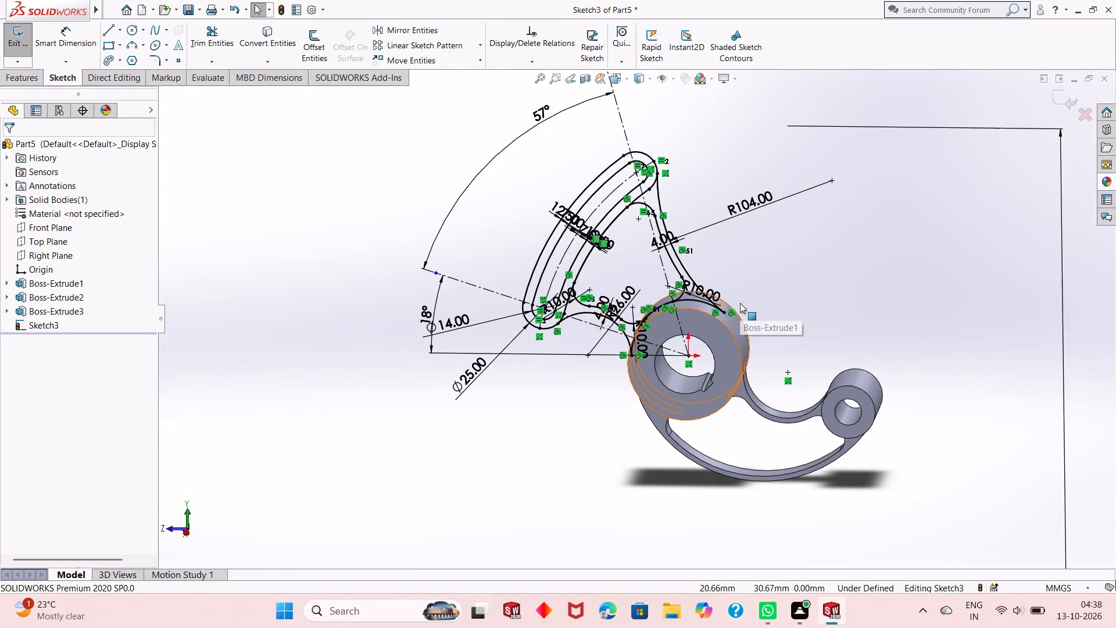
scroll(768, 290, "up", 1)
middle_click(768, 290)
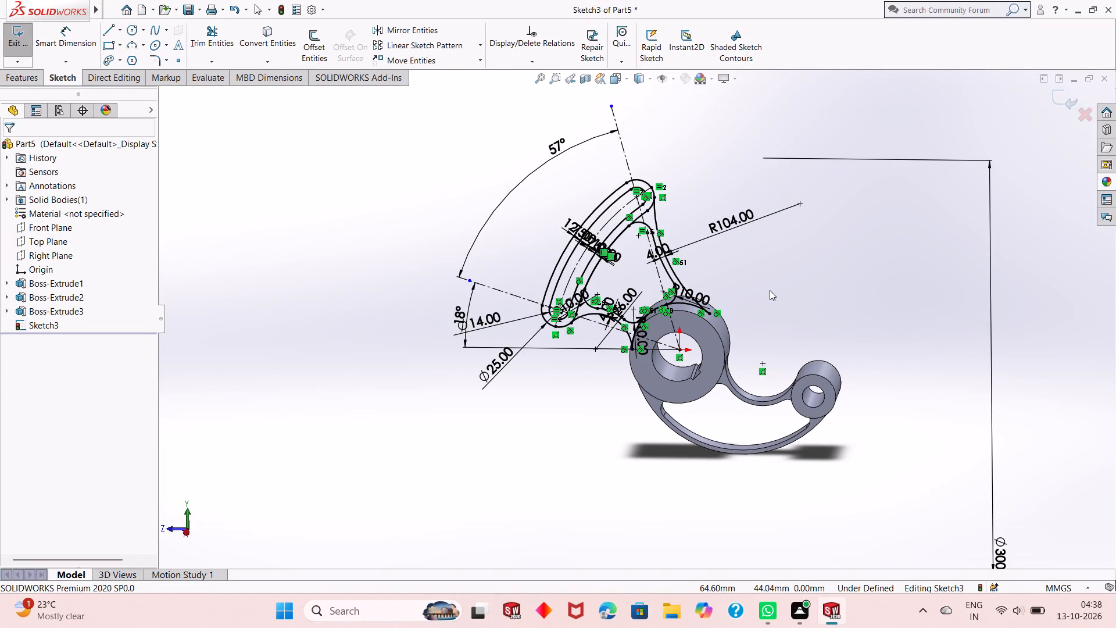
key("ctrl+8")
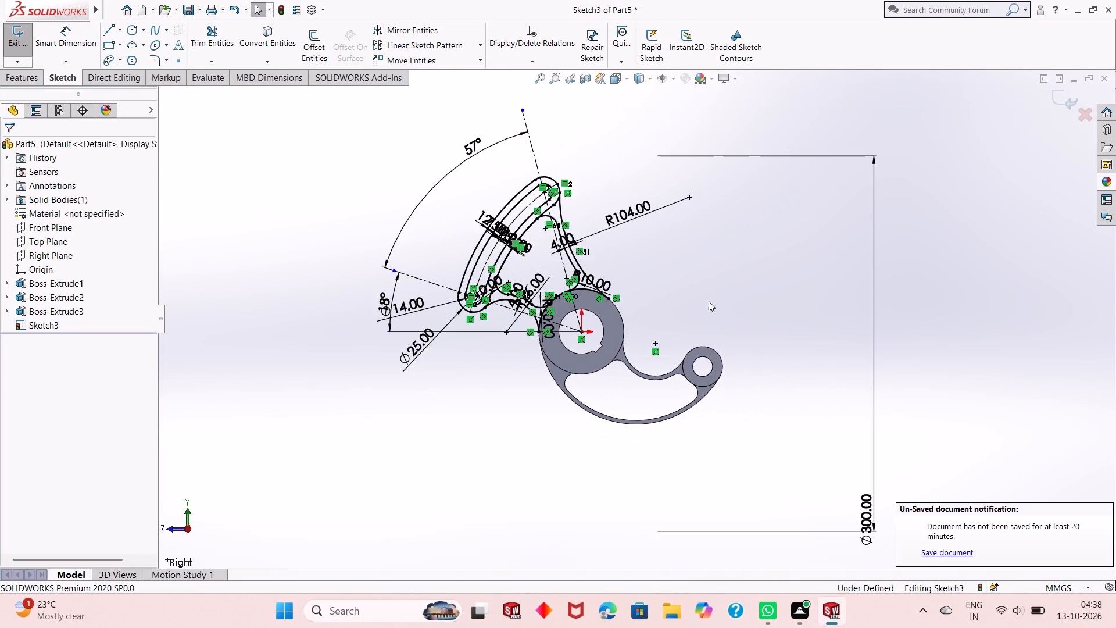
scroll(452, 204, "down", 4)
scroll(580, 276, "down", 3)
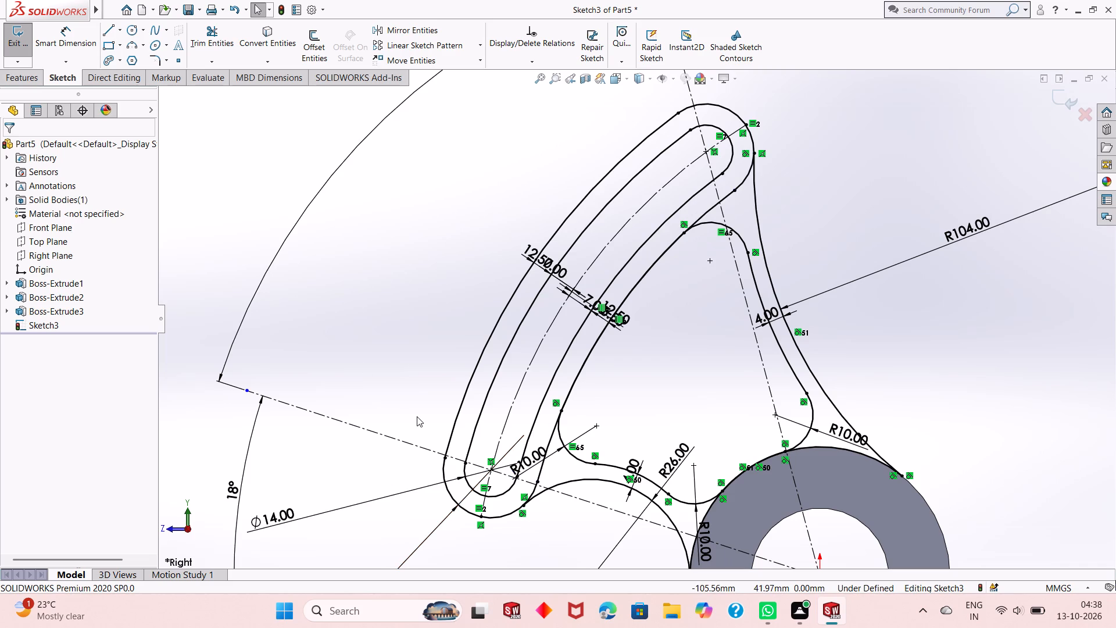
scroll(579, 405, "up", 3)
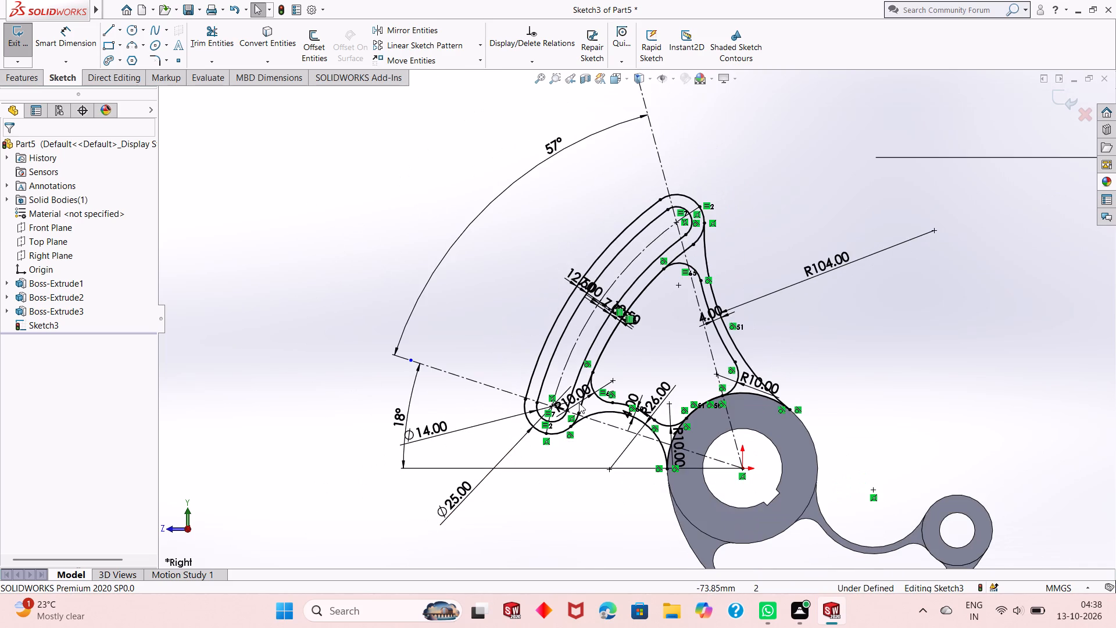
Examine the slotted arm sketch's profile, arcs and dimensions before extruding it.
scroll(579, 403, "up", 2)
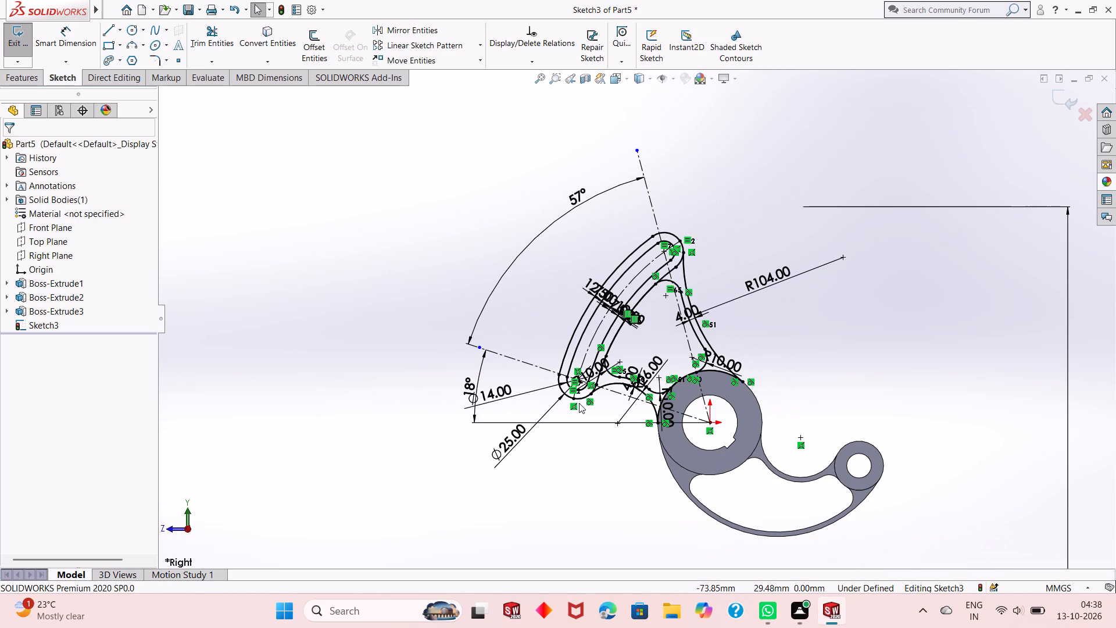
scroll(613, 319, "down", 7)
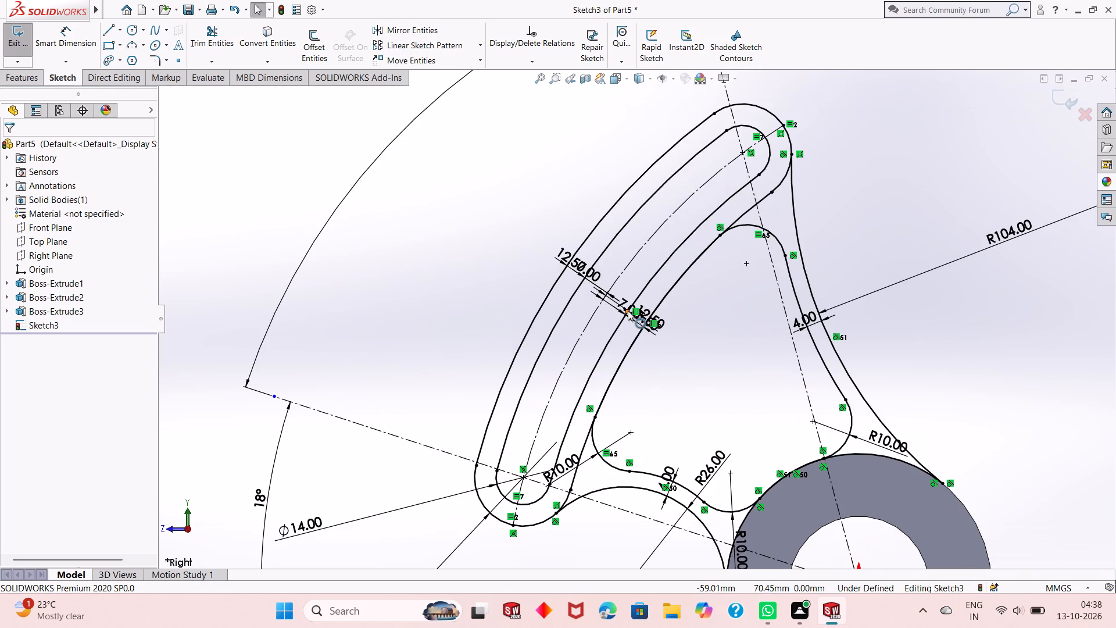
scroll(628, 311, "down", 3)
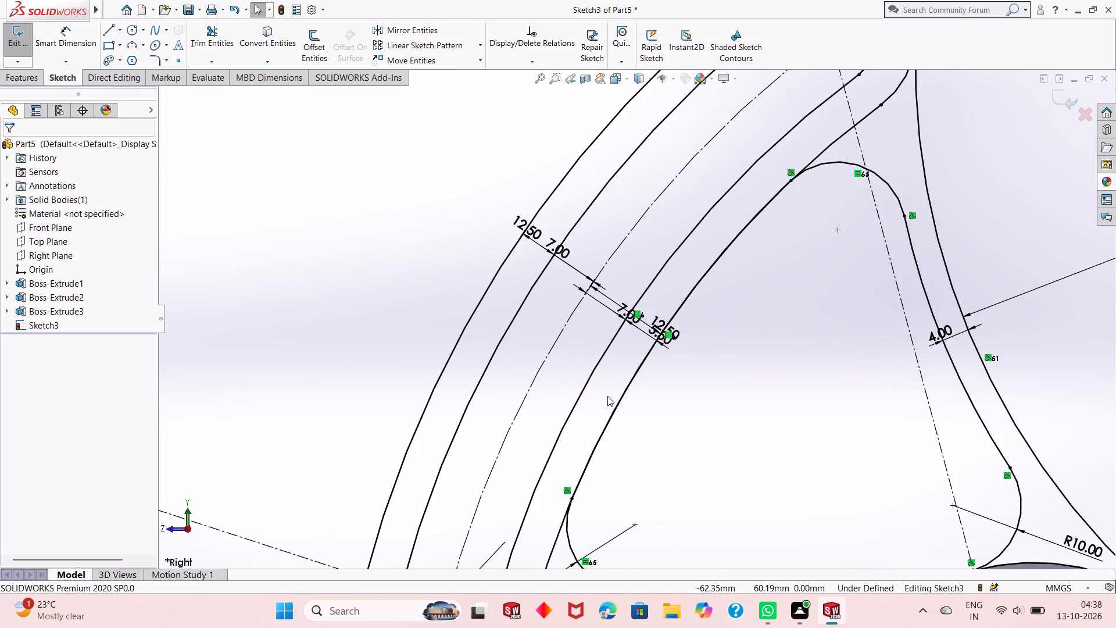
scroll(583, 414, "up", 4)
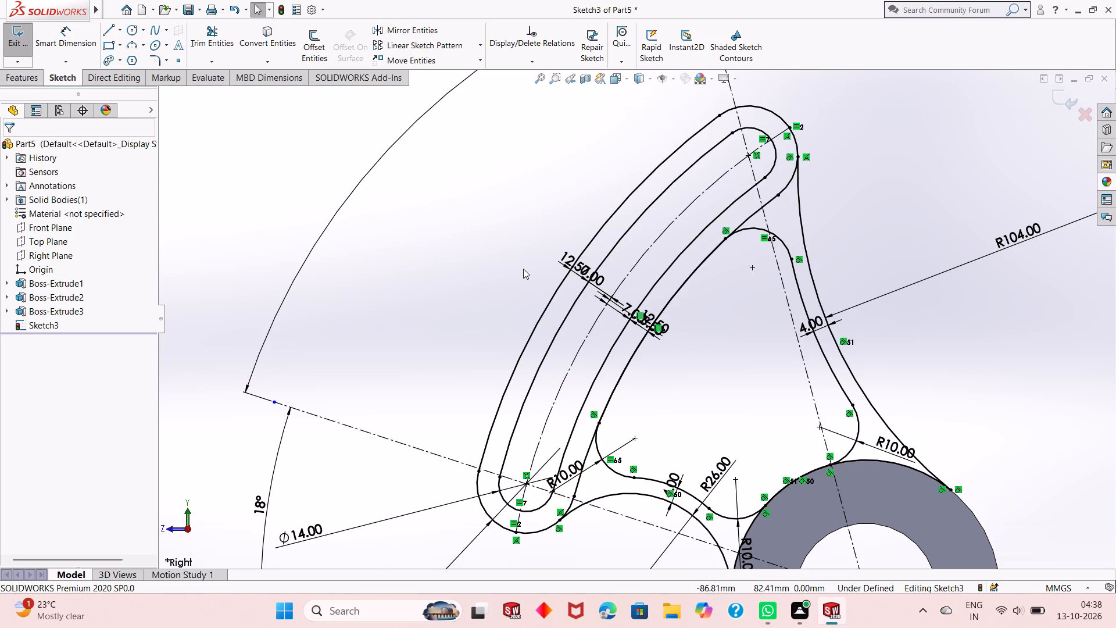
scroll(580, 261, "up", 2)
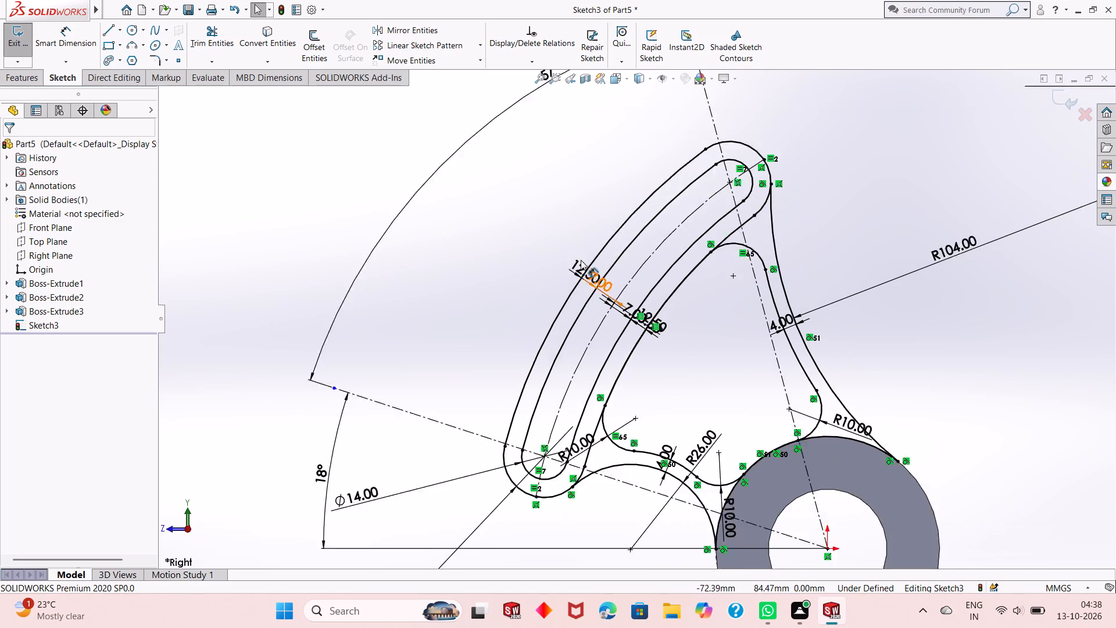
scroll(581, 260, "up", 4)
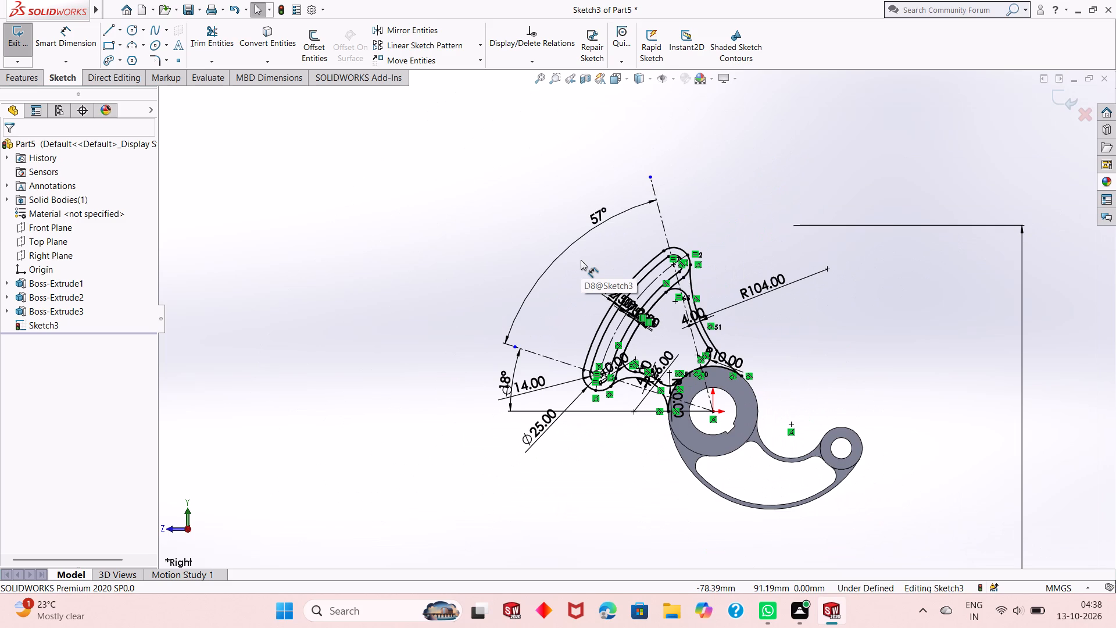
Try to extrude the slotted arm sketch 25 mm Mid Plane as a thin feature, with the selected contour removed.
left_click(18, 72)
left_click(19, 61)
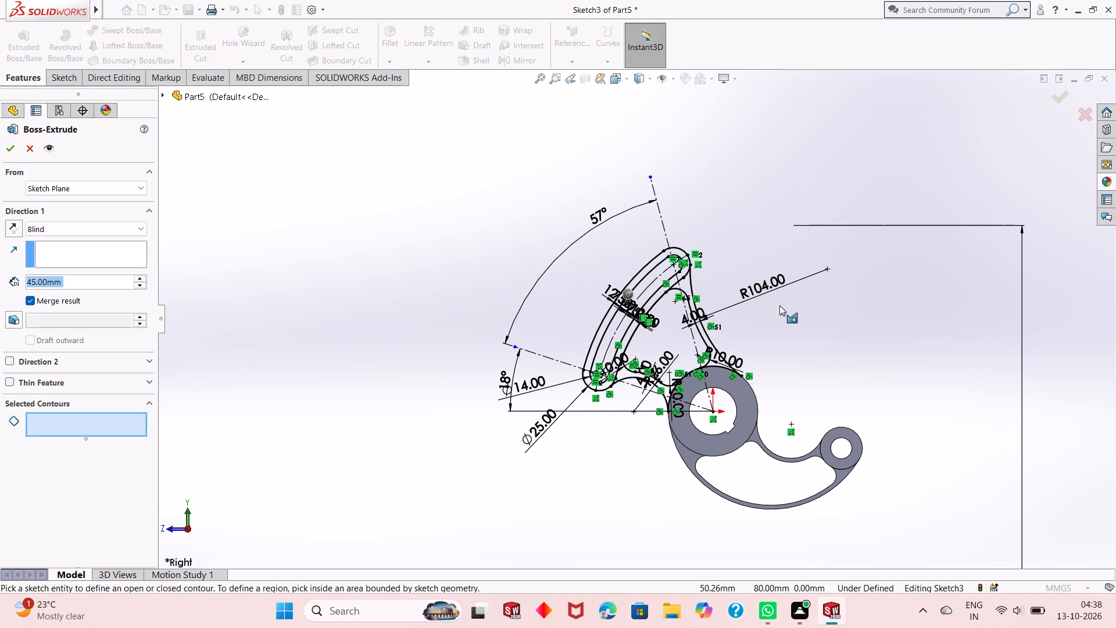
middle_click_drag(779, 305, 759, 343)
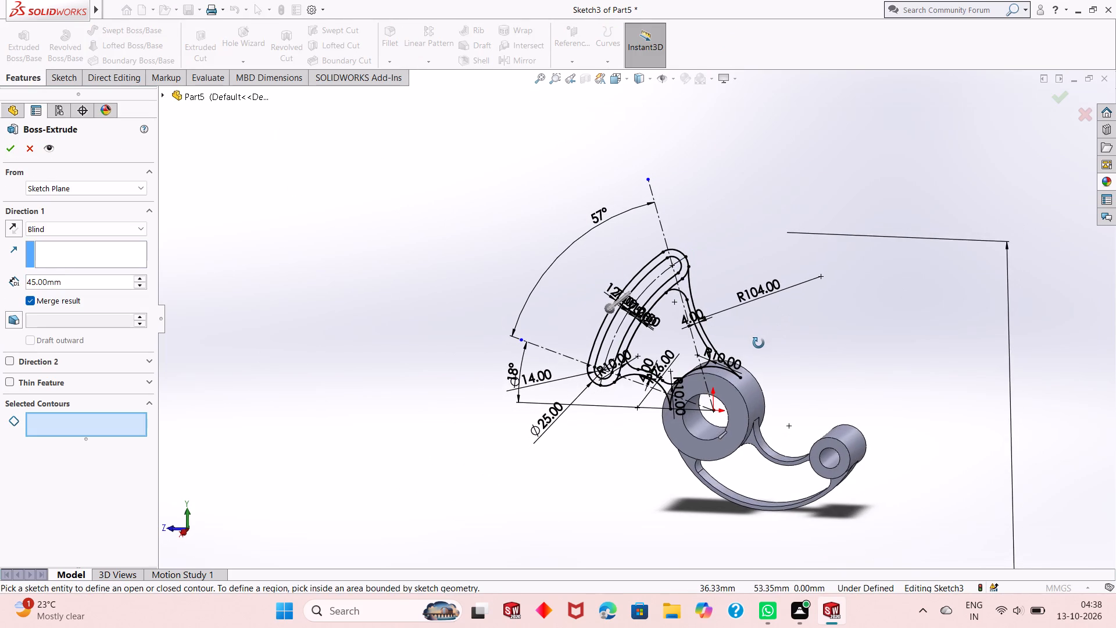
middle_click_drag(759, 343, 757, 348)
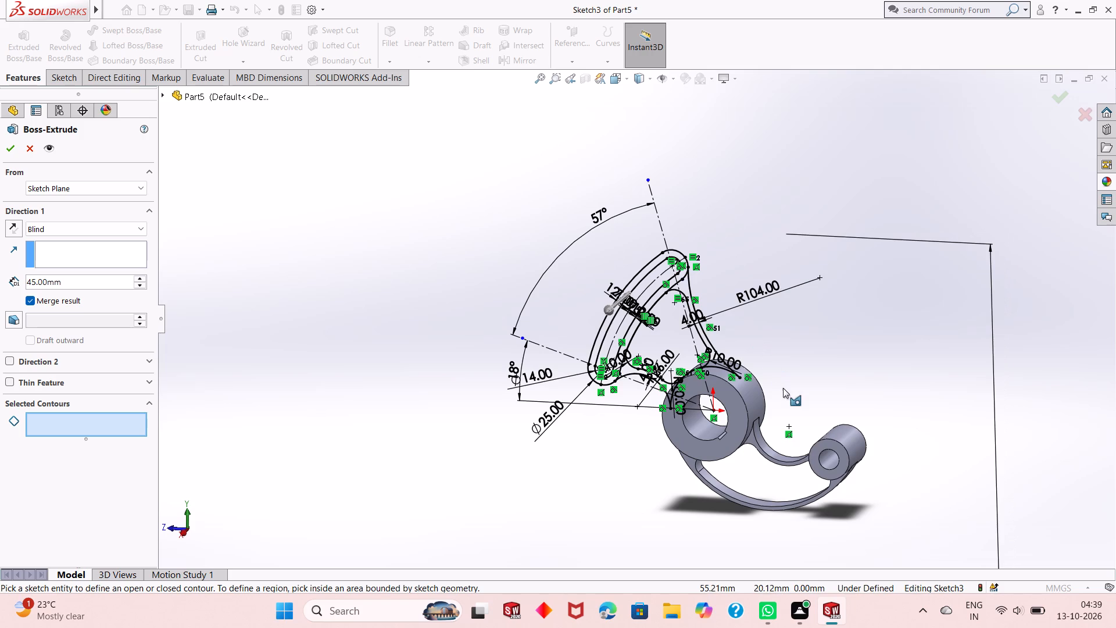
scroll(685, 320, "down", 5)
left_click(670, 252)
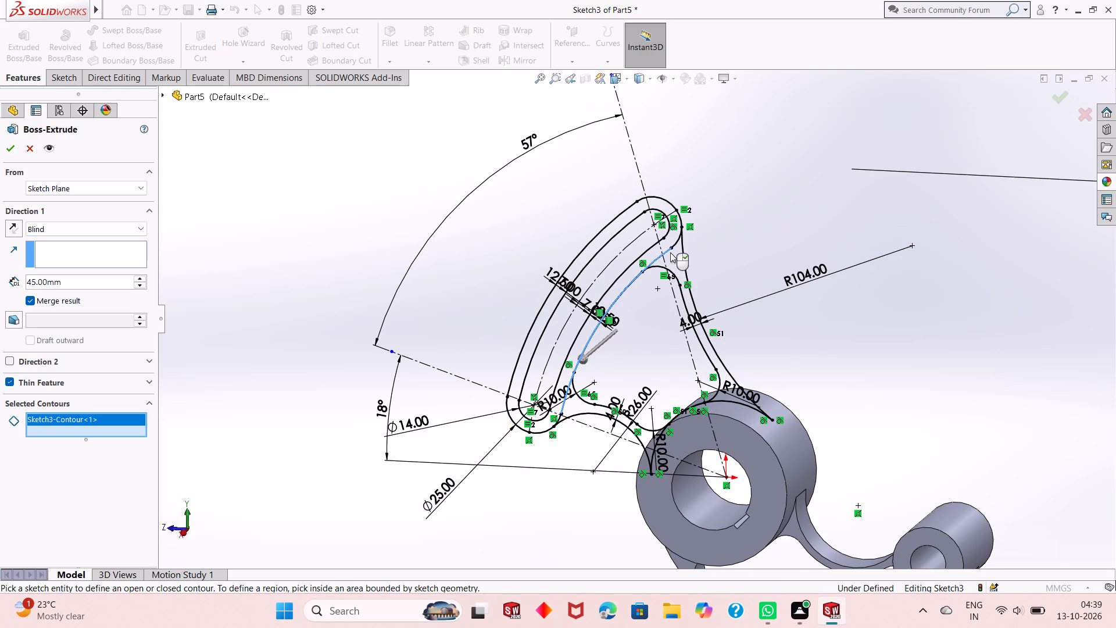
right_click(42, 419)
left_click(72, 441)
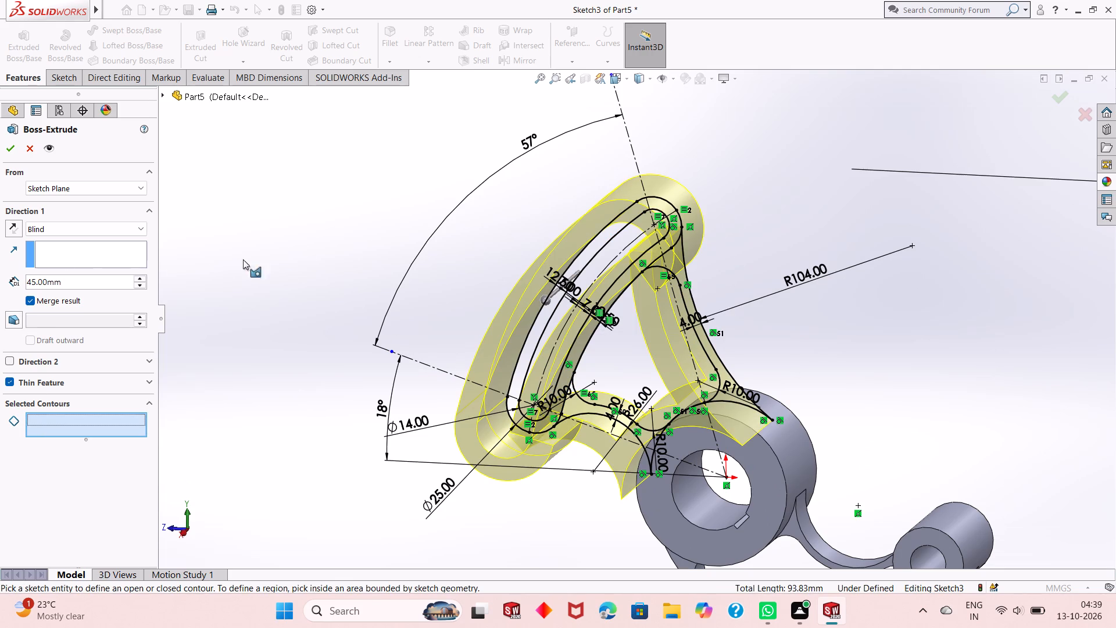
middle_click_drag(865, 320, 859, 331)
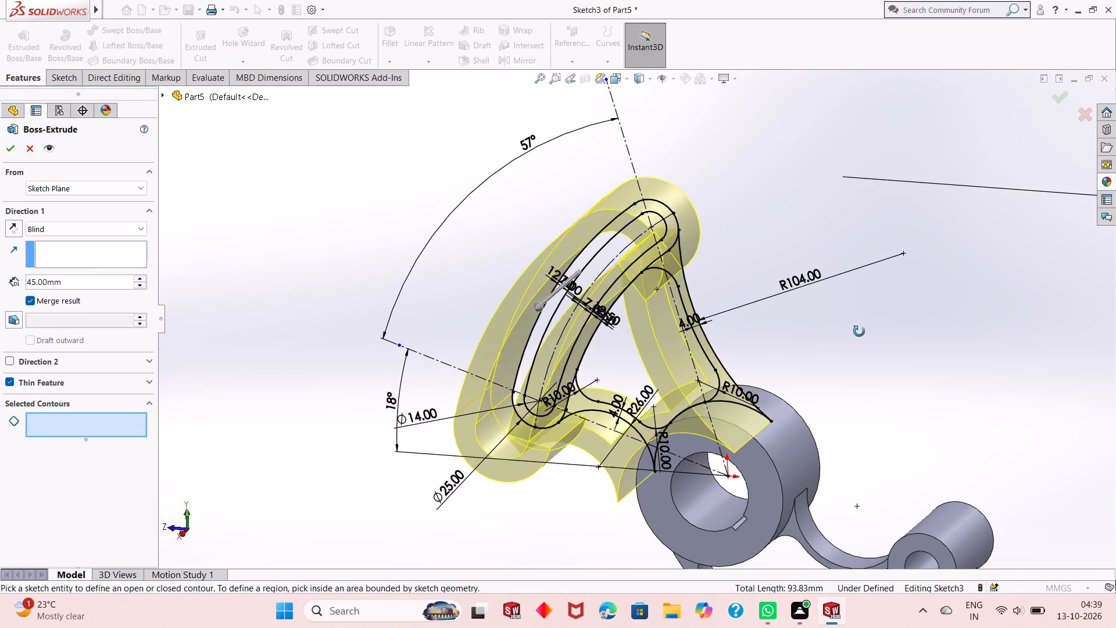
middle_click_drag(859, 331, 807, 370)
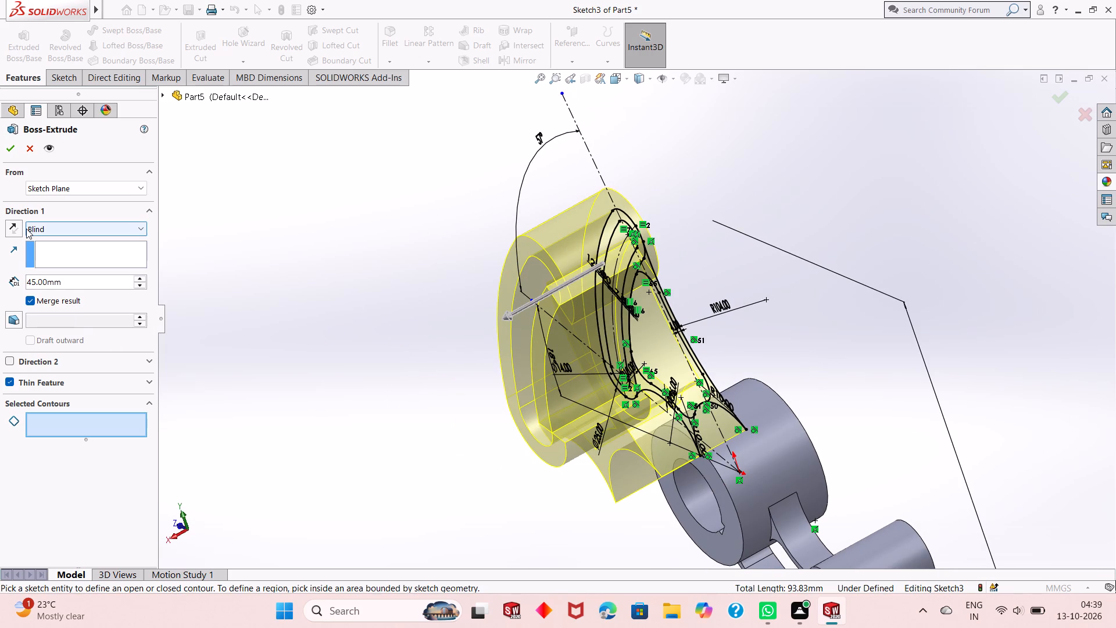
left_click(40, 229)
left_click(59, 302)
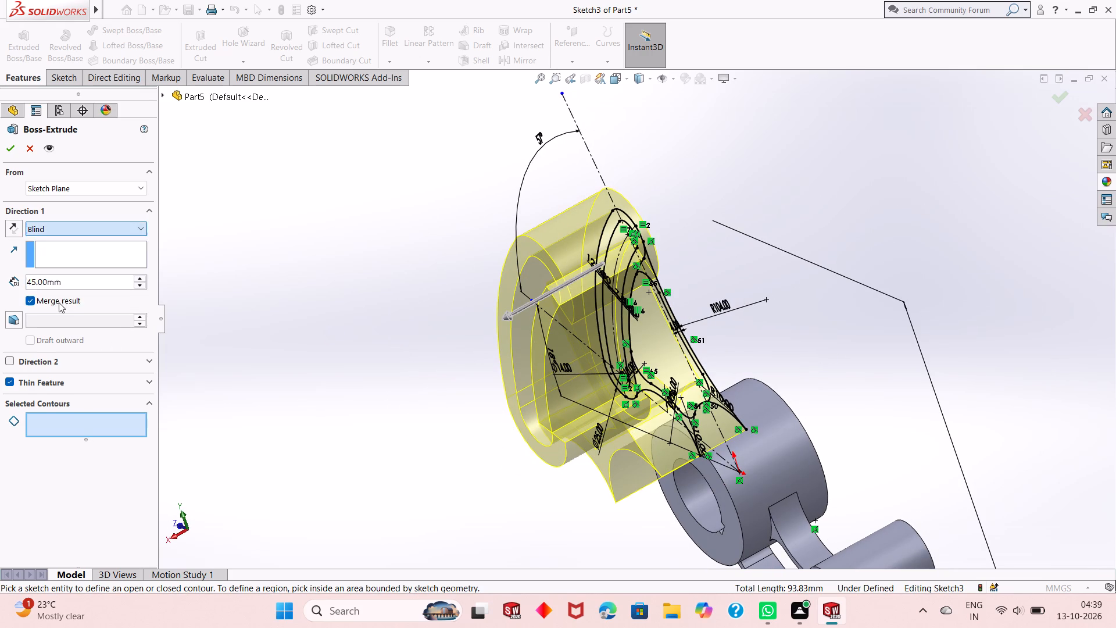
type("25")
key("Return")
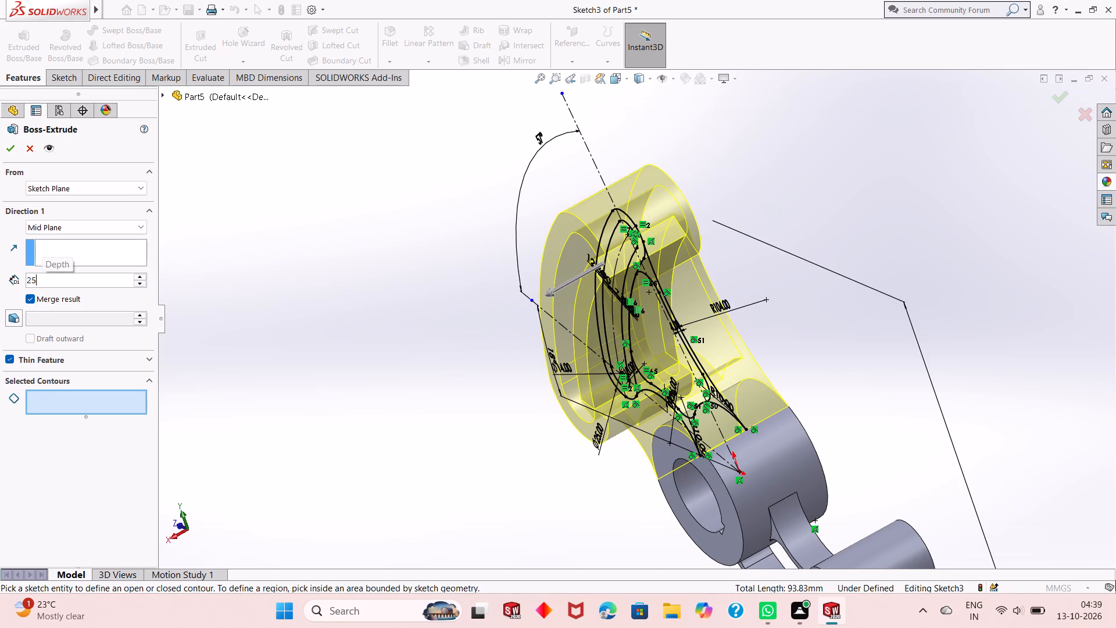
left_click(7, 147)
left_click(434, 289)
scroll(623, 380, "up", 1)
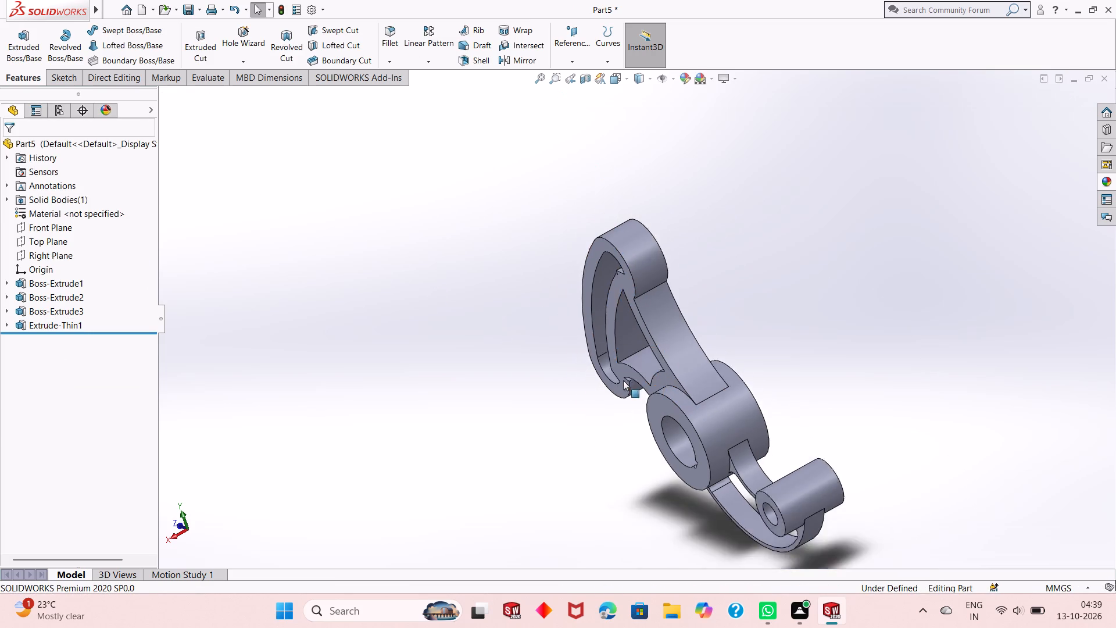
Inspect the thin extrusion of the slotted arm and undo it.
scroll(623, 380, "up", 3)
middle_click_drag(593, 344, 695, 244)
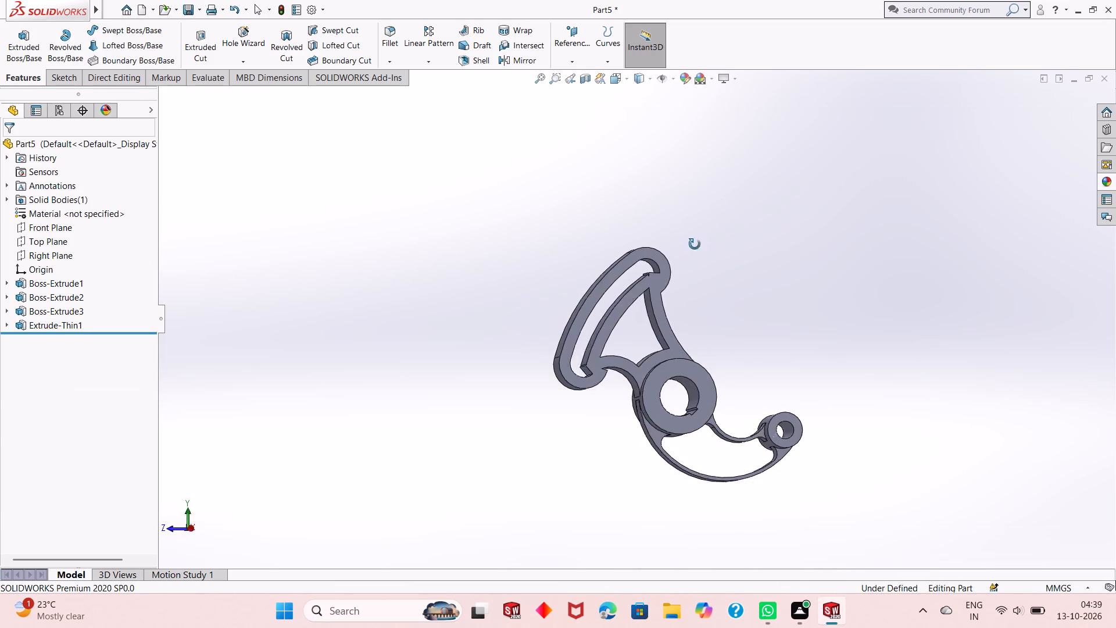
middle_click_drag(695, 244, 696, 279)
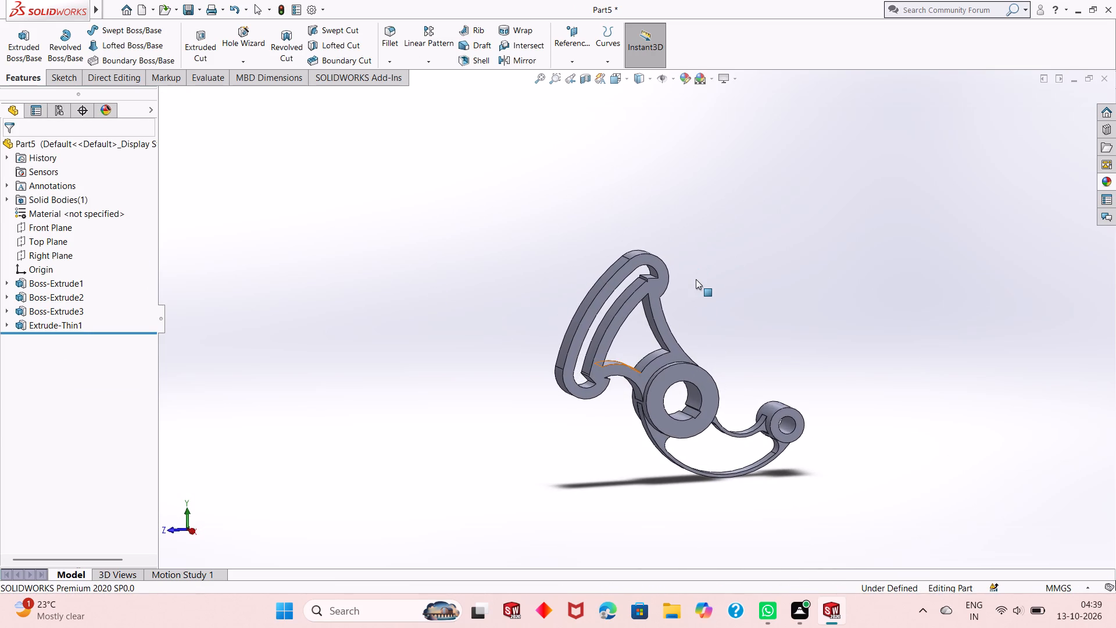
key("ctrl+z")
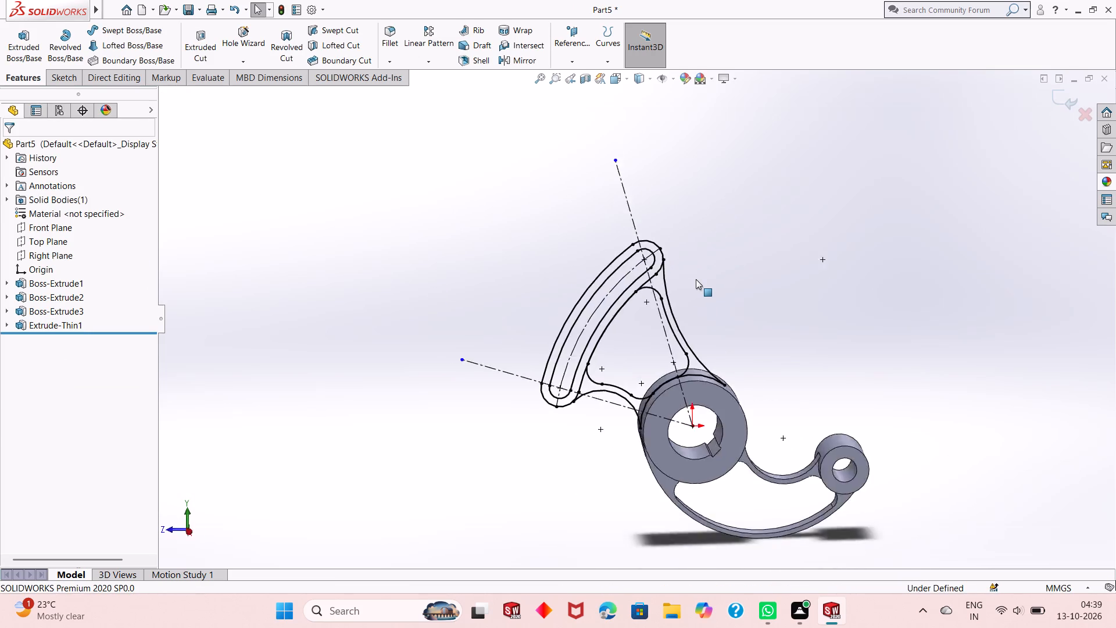
Extrude the slot border and the two connecting rib regions of the arm sketch 25 mm Mid Plane, merged with the hub.
scroll(589, 335, "down", 1)
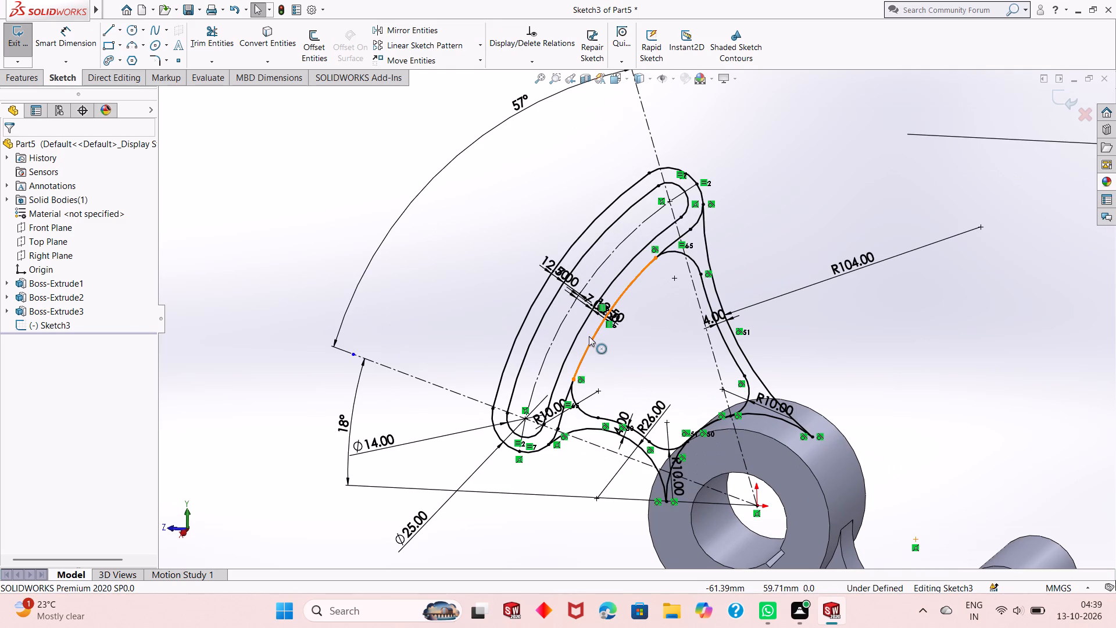
left_click(15, 76)
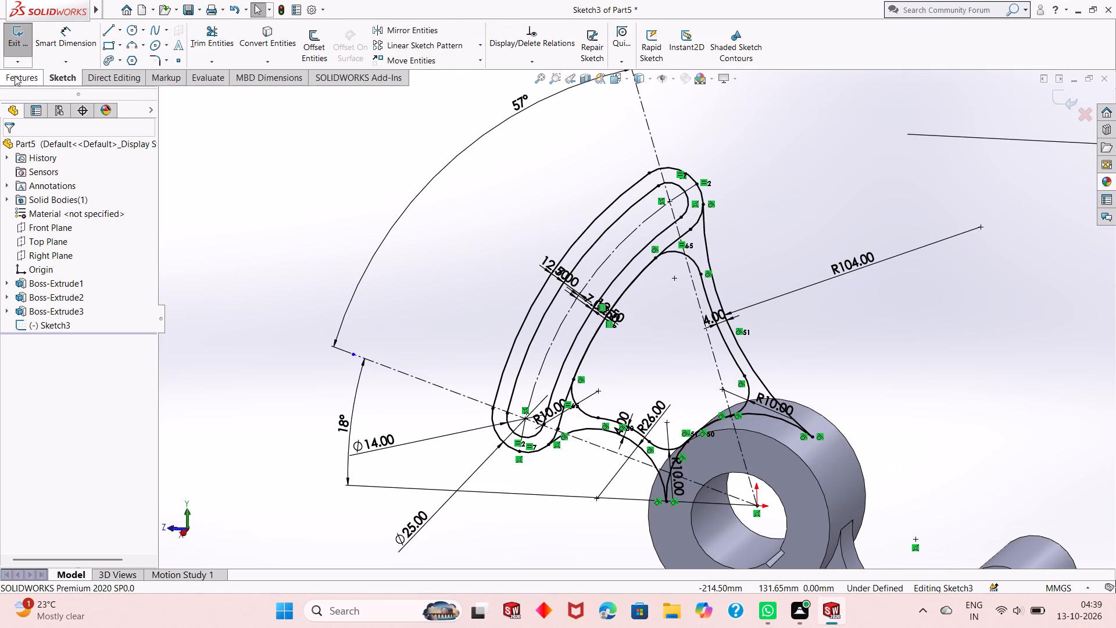
left_click(22, 51)
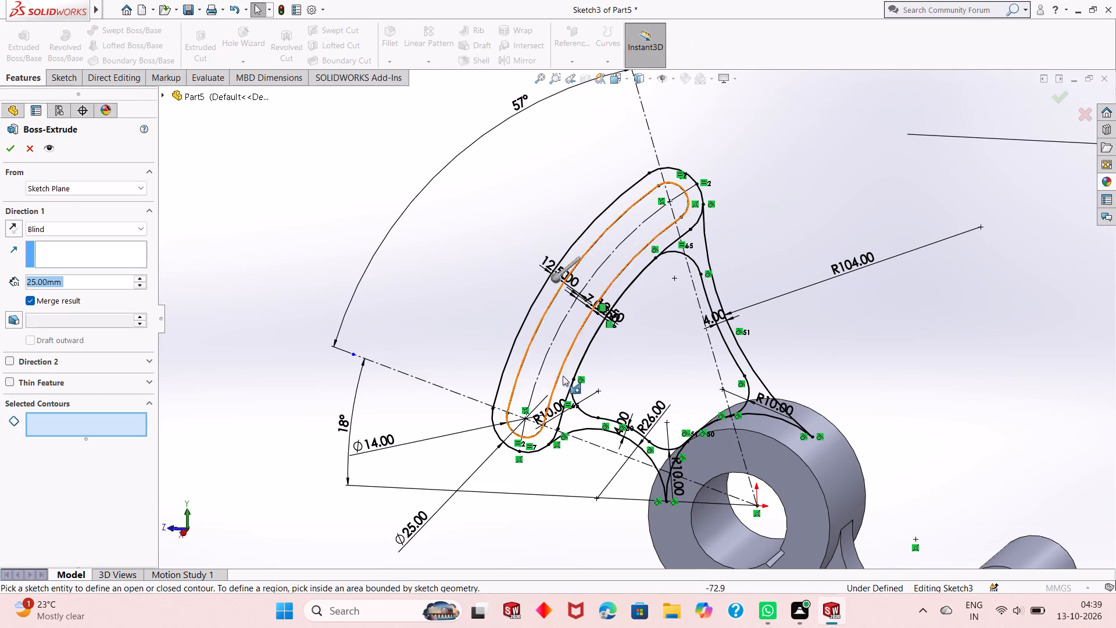
left_click(543, 294)
scroll(673, 381, "up", 1)
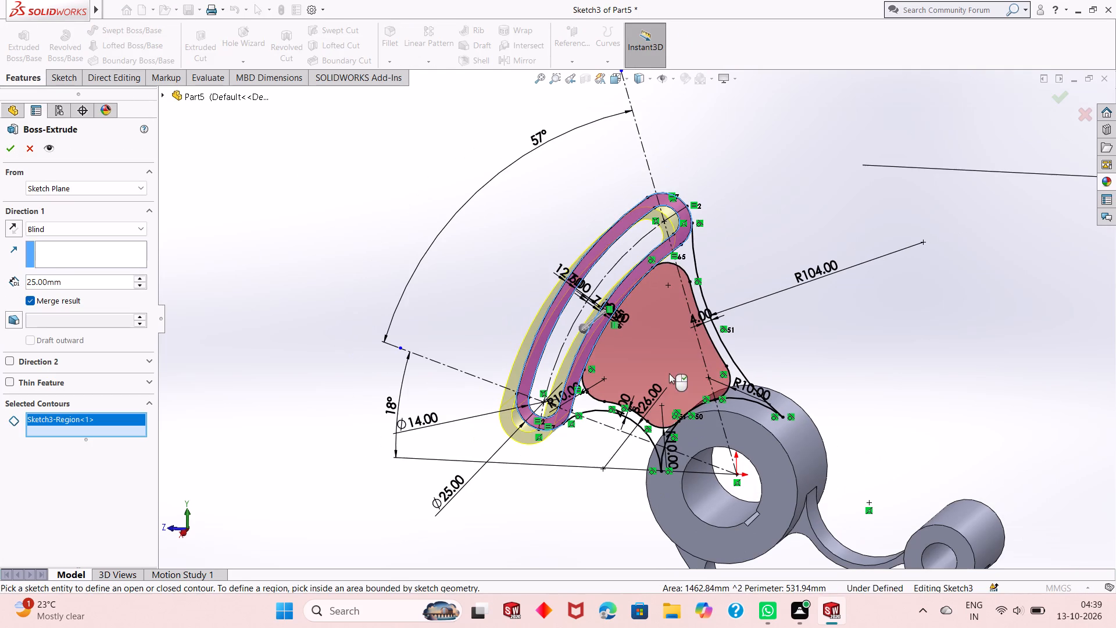
left_click(658, 431)
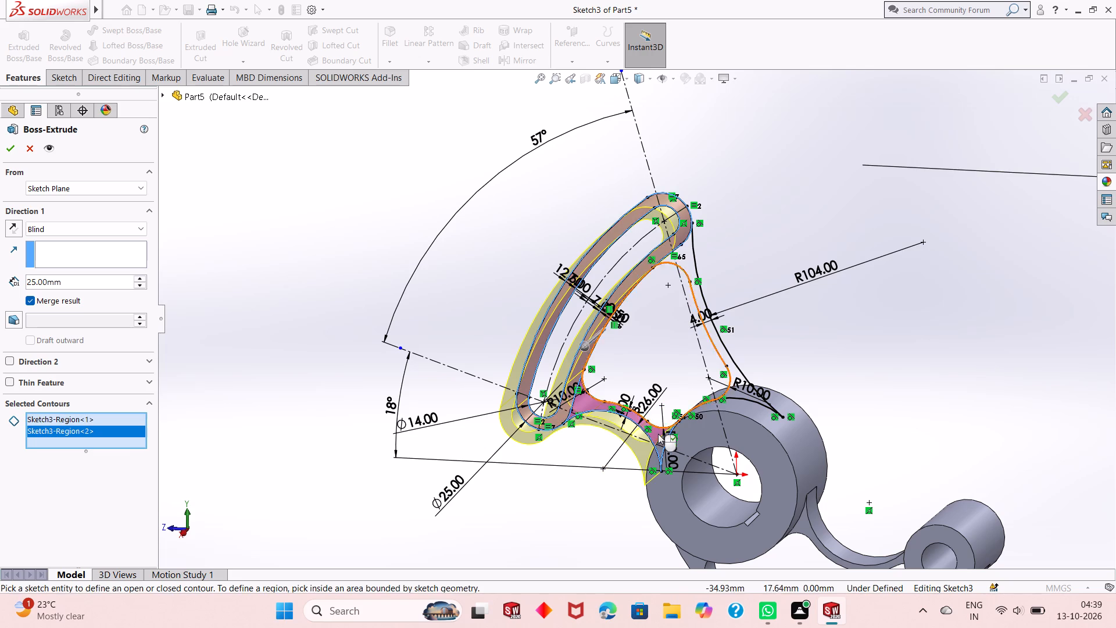
left_click(720, 350)
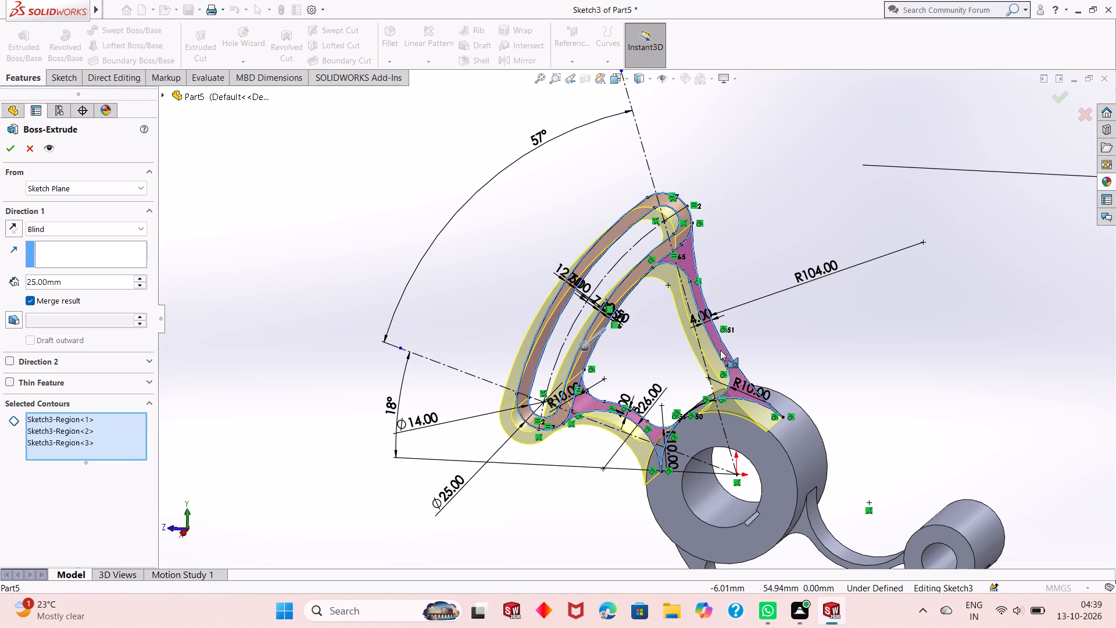
left_click(94, 234)
left_click(85, 299)
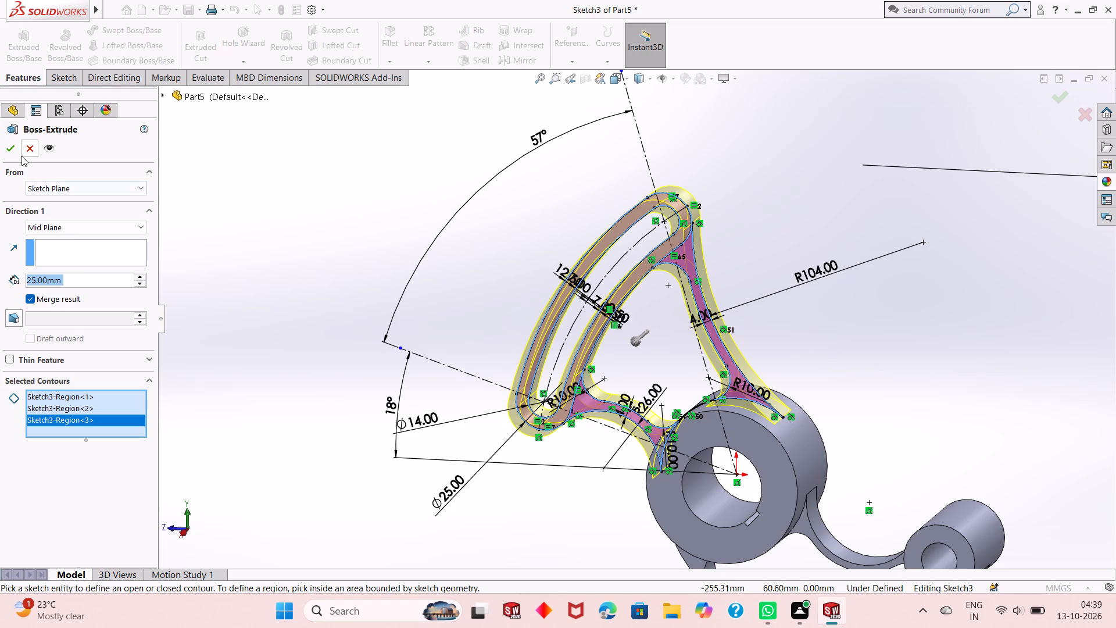
left_click(12, 149)
scroll(741, 413, "up", 2)
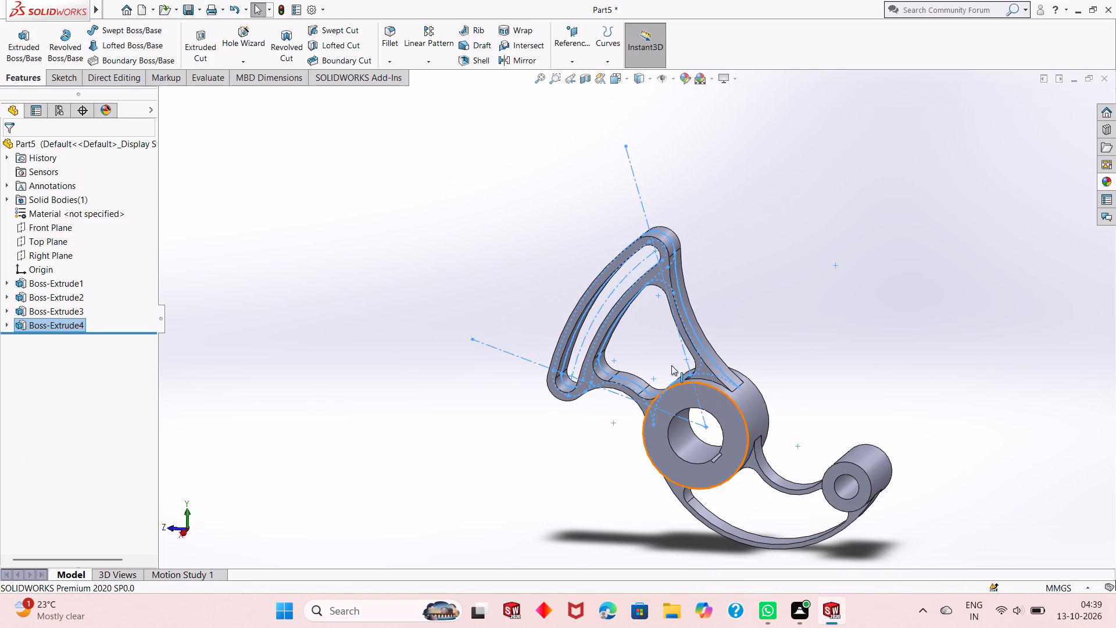
left_click(767, 316)
Examine the lever from several angles, checking how the slotted arm and curved ribs join the hub.
middle_click_drag(628, 385, 678, 347)
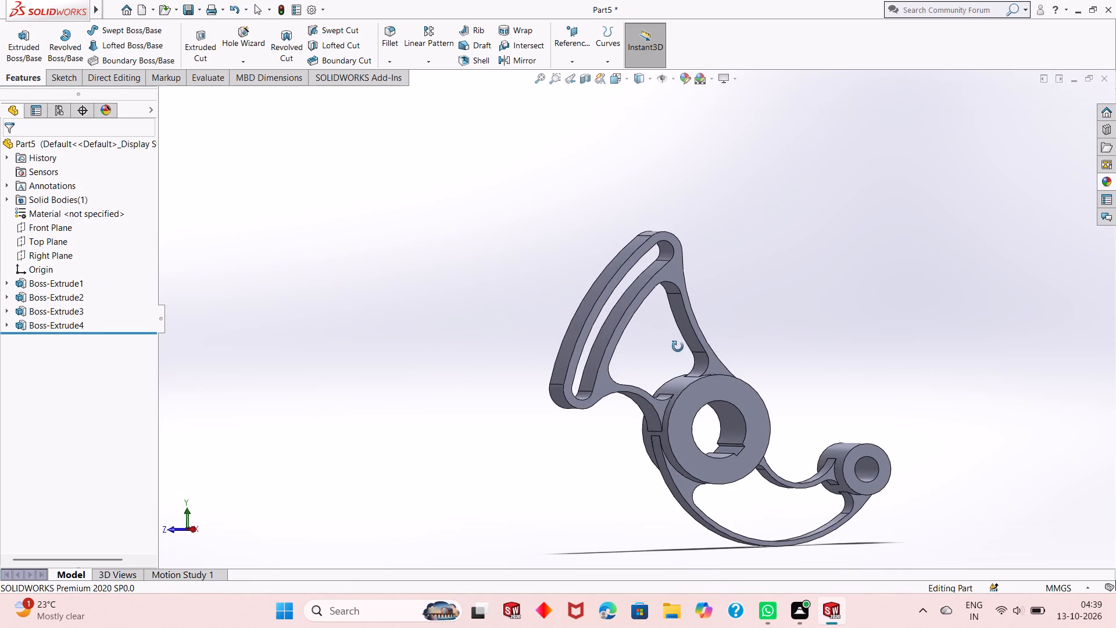
middle_click_drag(678, 347, 667, 390)
scroll(664, 401, "up", 3)
middle_click_drag(660, 405, 660, 346)
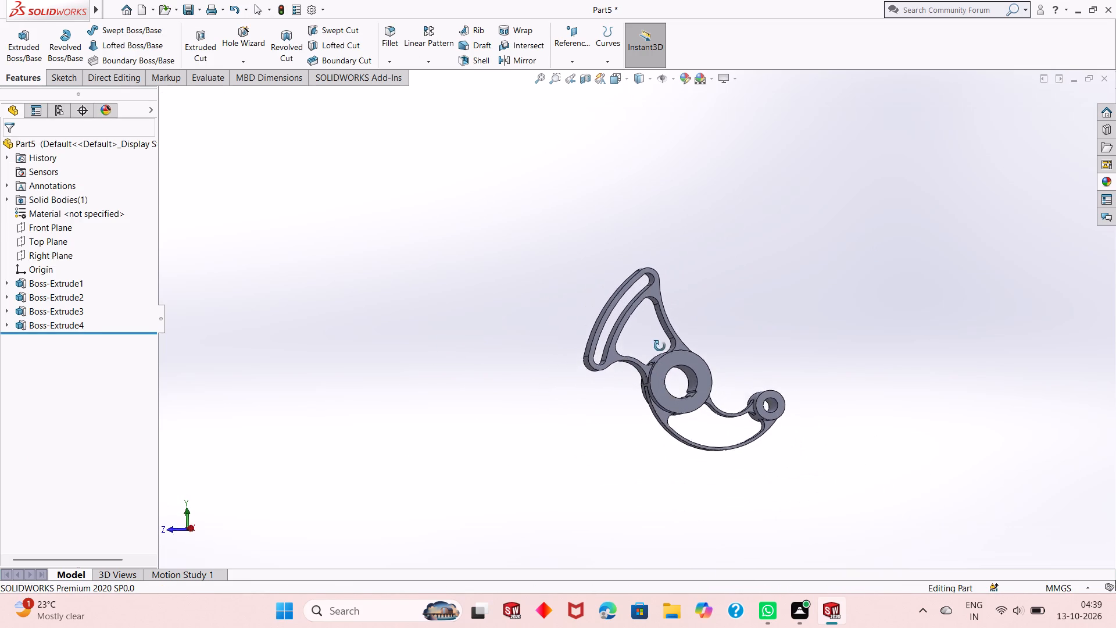
middle_click_drag(660, 346, 631, 385)
scroll(711, 314, "down", 2)
middle_click_drag(700, 338, 700, 341)
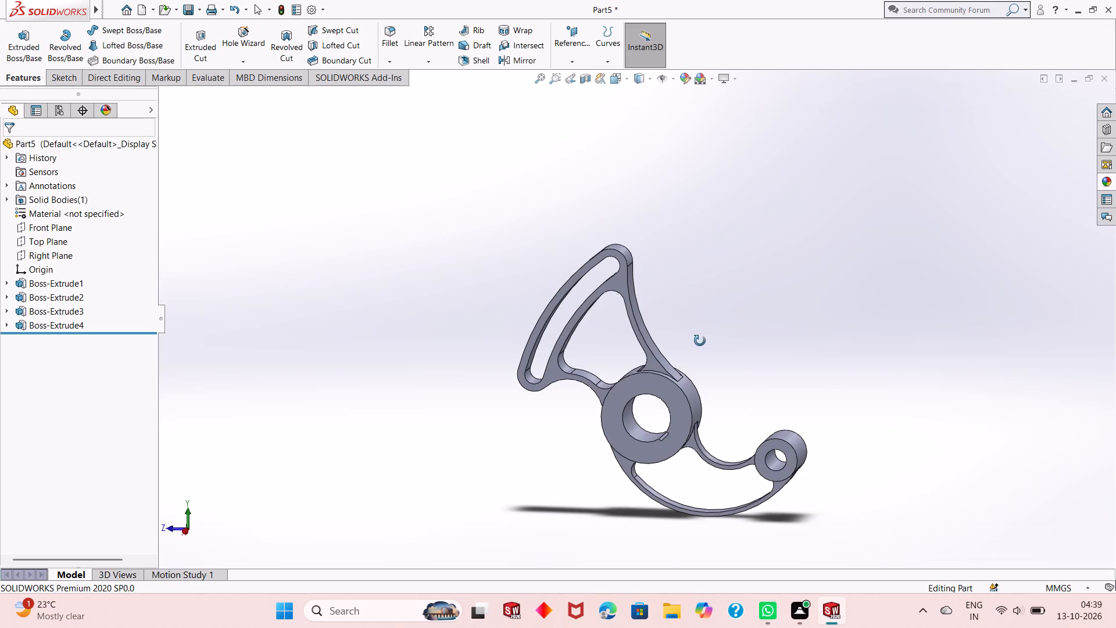
middle_click_drag(700, 341, 681, 365)
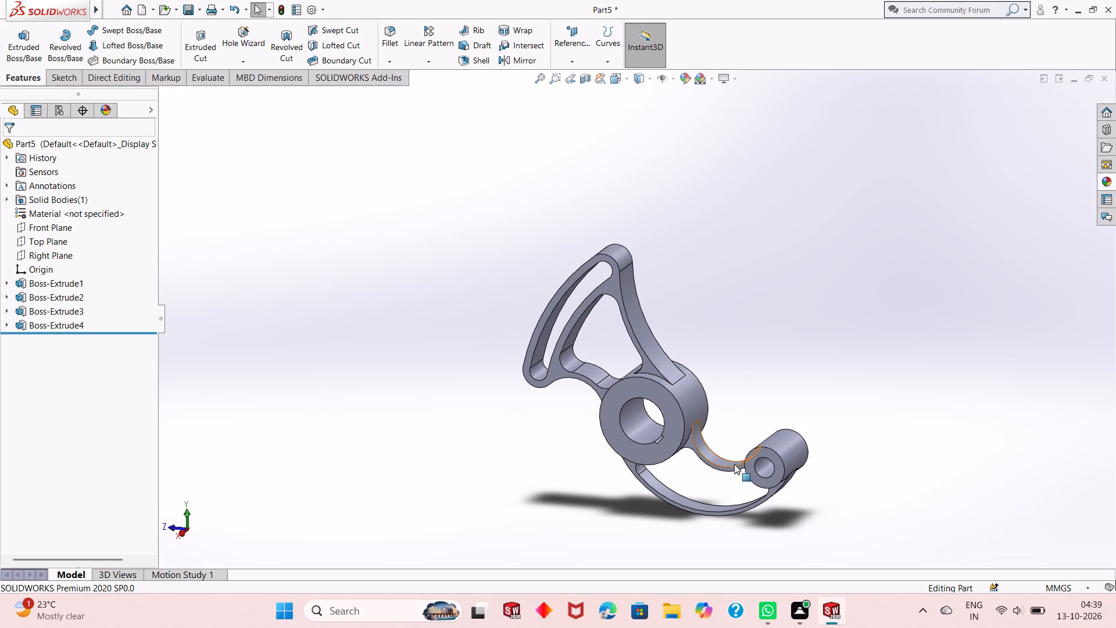
middle_click_drag(734, 464, 735, 455)
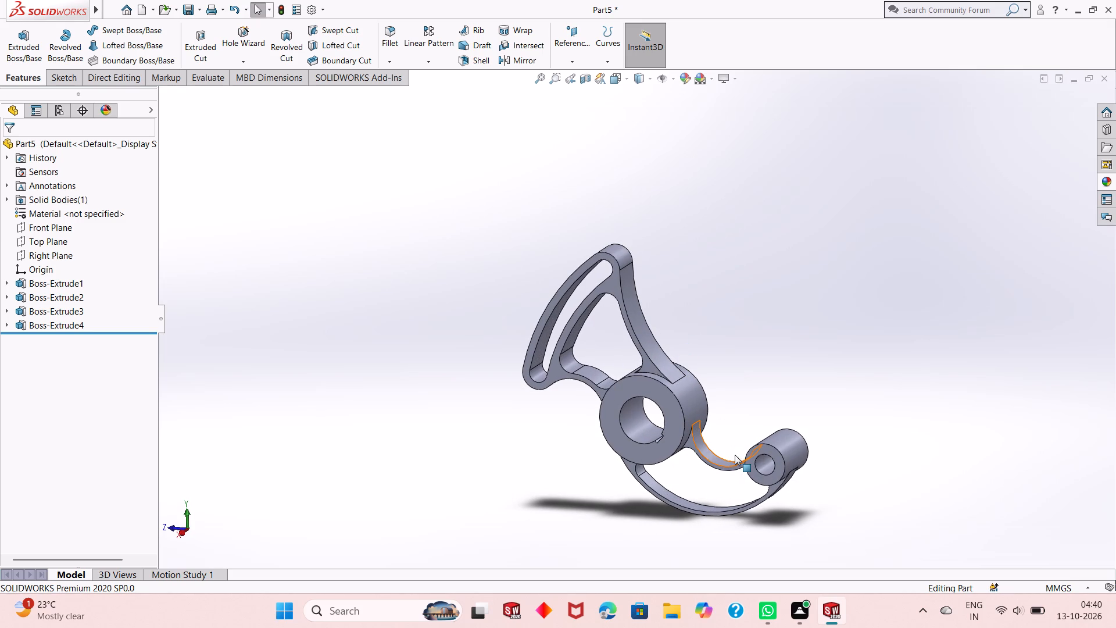
Chamfer the two outer circular edges of the large hub at 1 mm and 45 degrees.
left_click(382, 62)
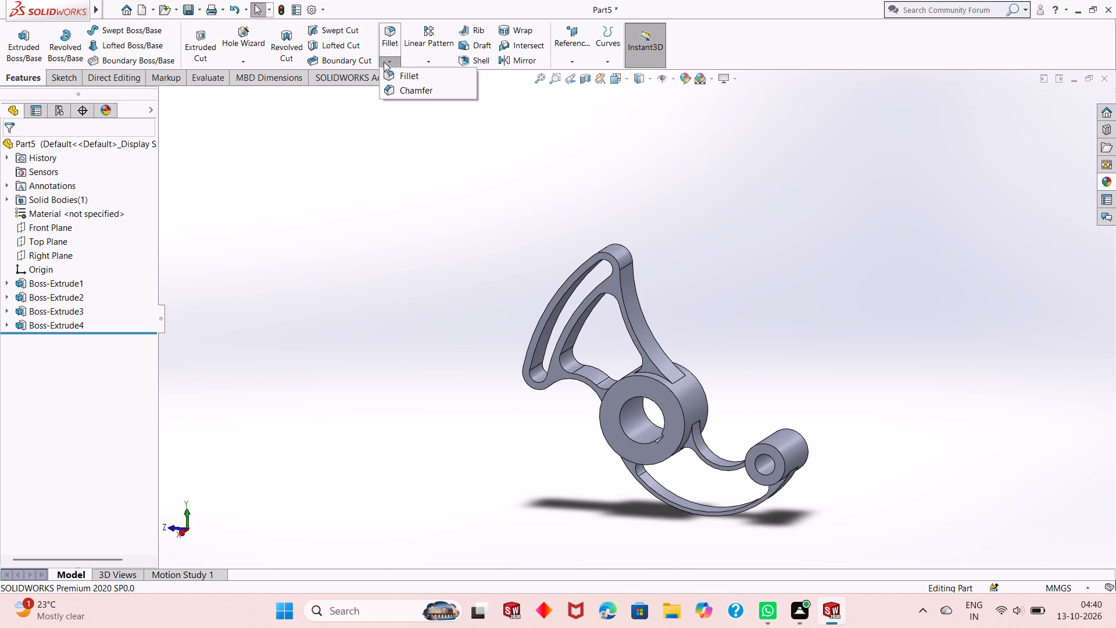
left_click(392, 89)
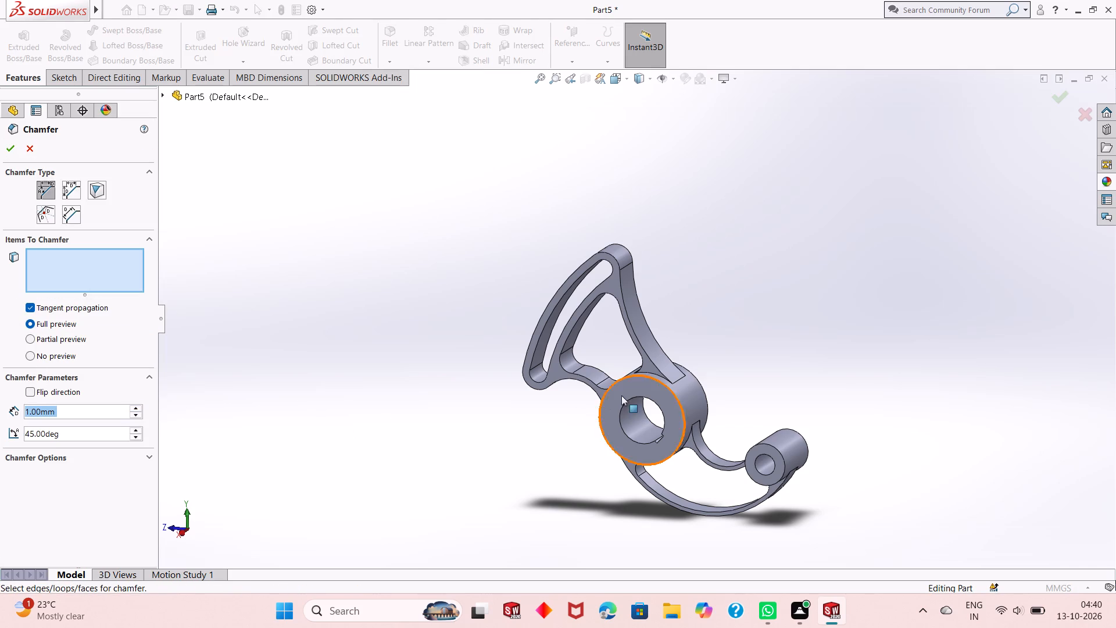
left_click(663, 383)
middle_click_drag(783, 360, 742, 413)
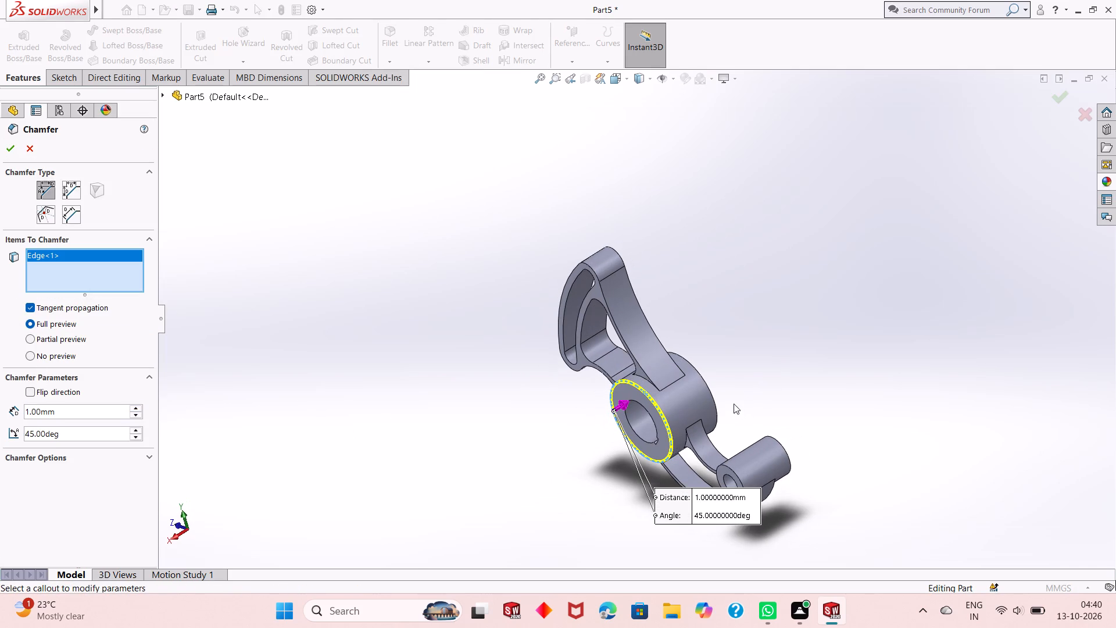
left_click(707, 387)
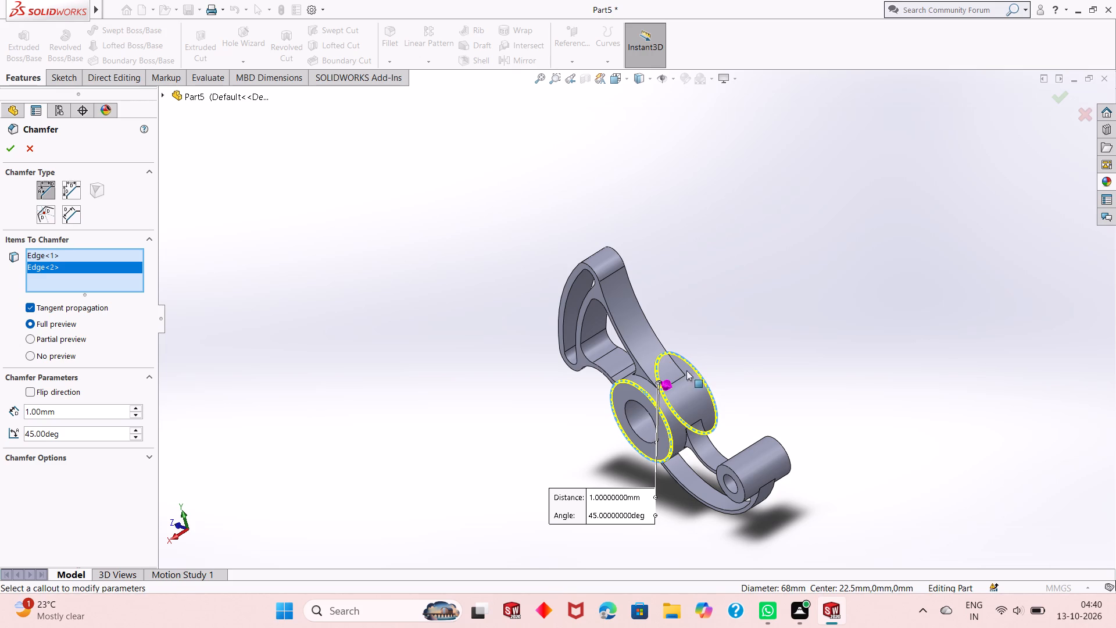
left_click(12, 148)
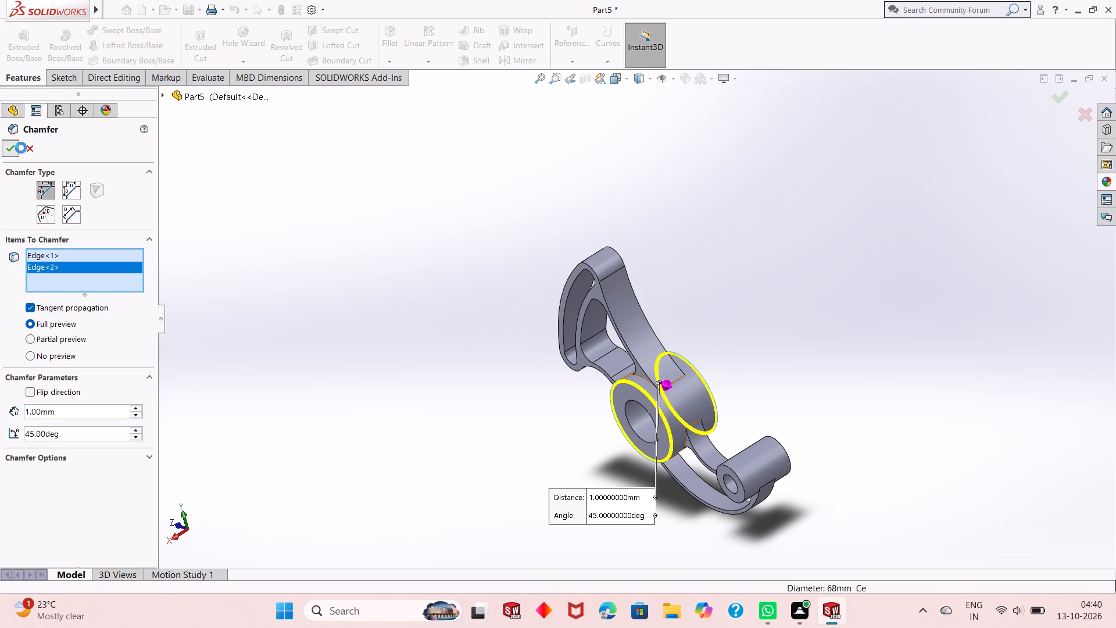
Examine the chamfered hub, the curved ribs and the small boss from several angles.
scroll(626, 392, "up", 2)
middle_click_drag(626, 398, 634, 354)
scroll(793, 409, "down", 3)
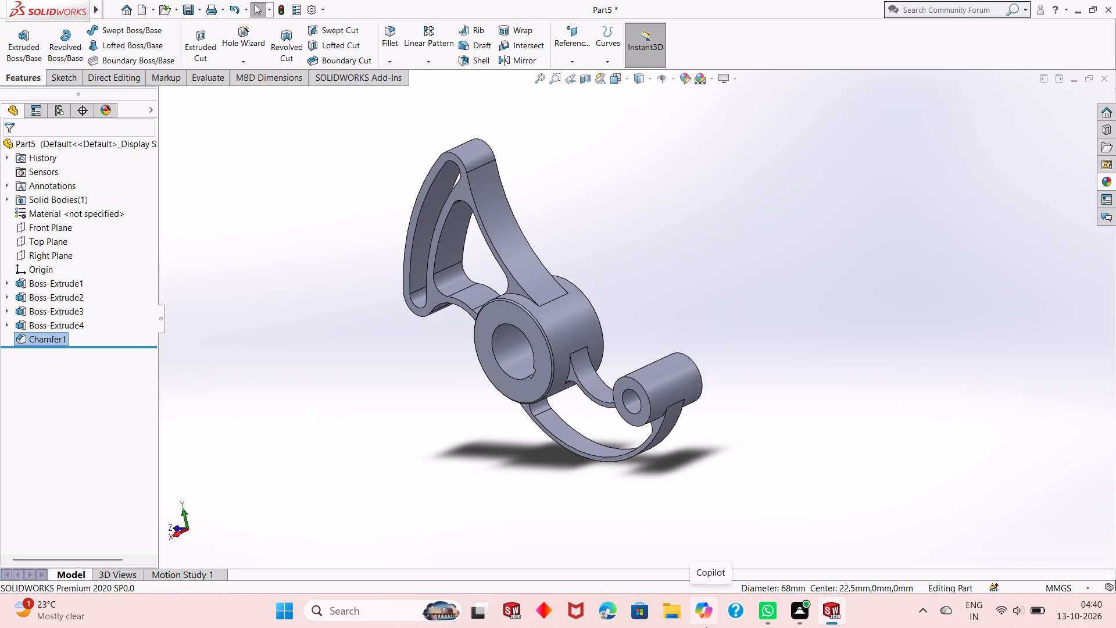
scroll(560, 417, "up", 1)
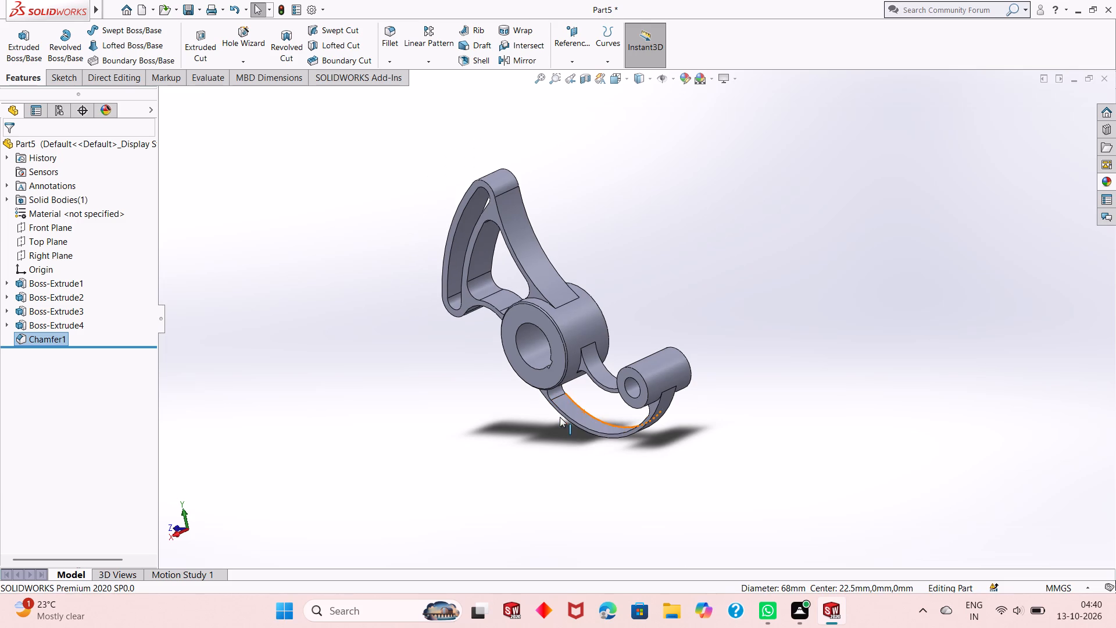
middle_click_drag(555, 393, 545, 406)
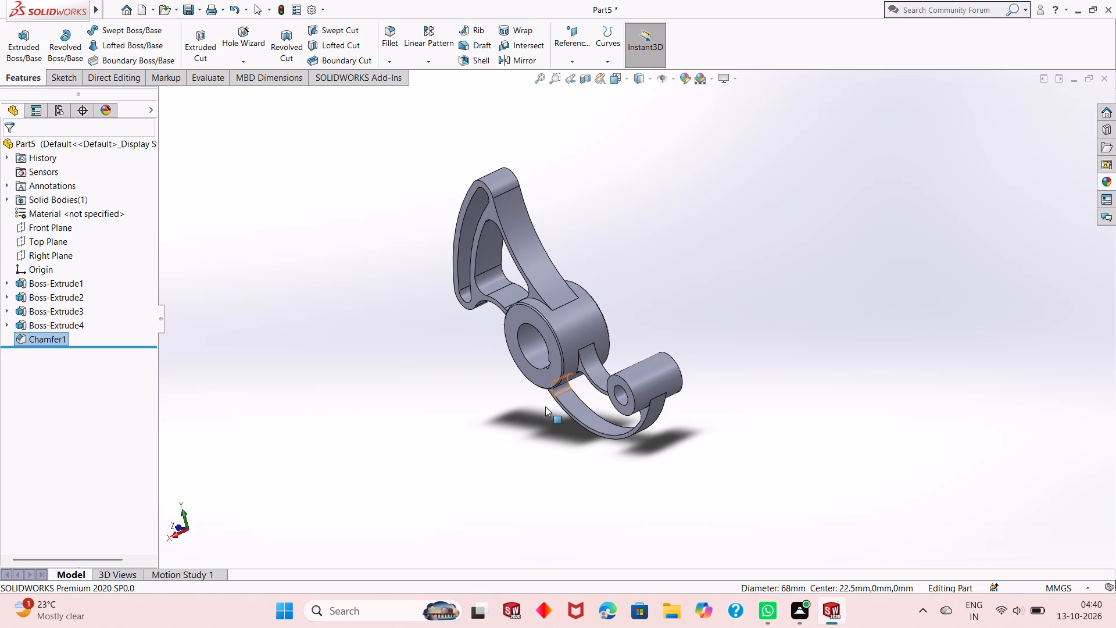
middle_click_drag(606, 394, 624, 380)
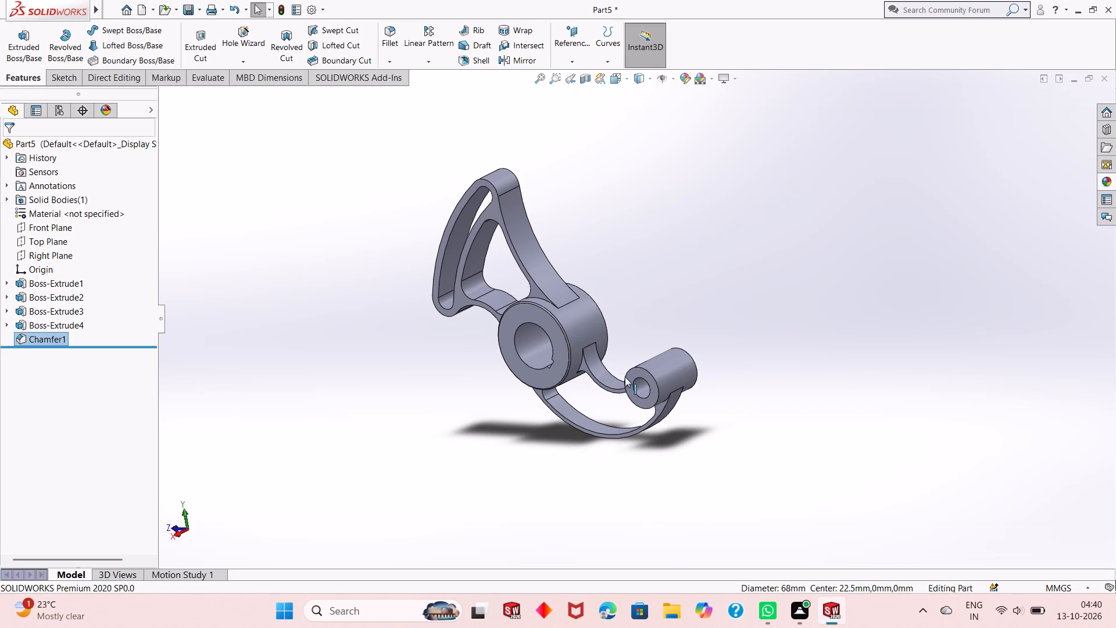
scroll(620, 380, "down", 1)
scroll(620, 380, "up", 1)
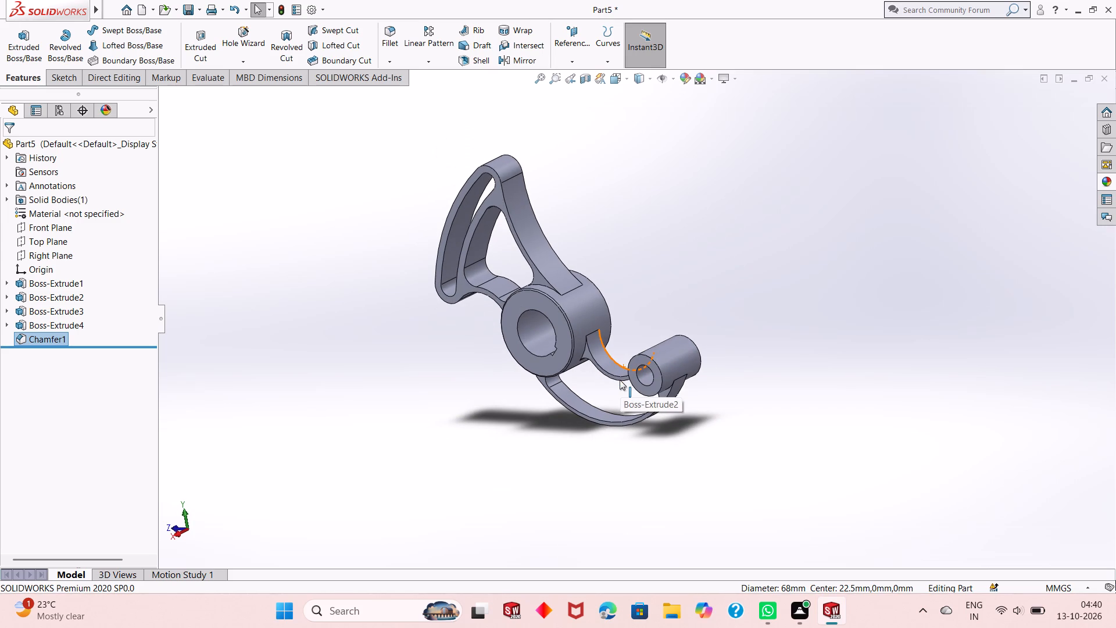
scroll(620, 380, "up", 1)
middle_click_drag(638, 375, 719, 326)
scroll(682, 328, "down", 2)
middle_click_drag(673, 345, 604, 416)
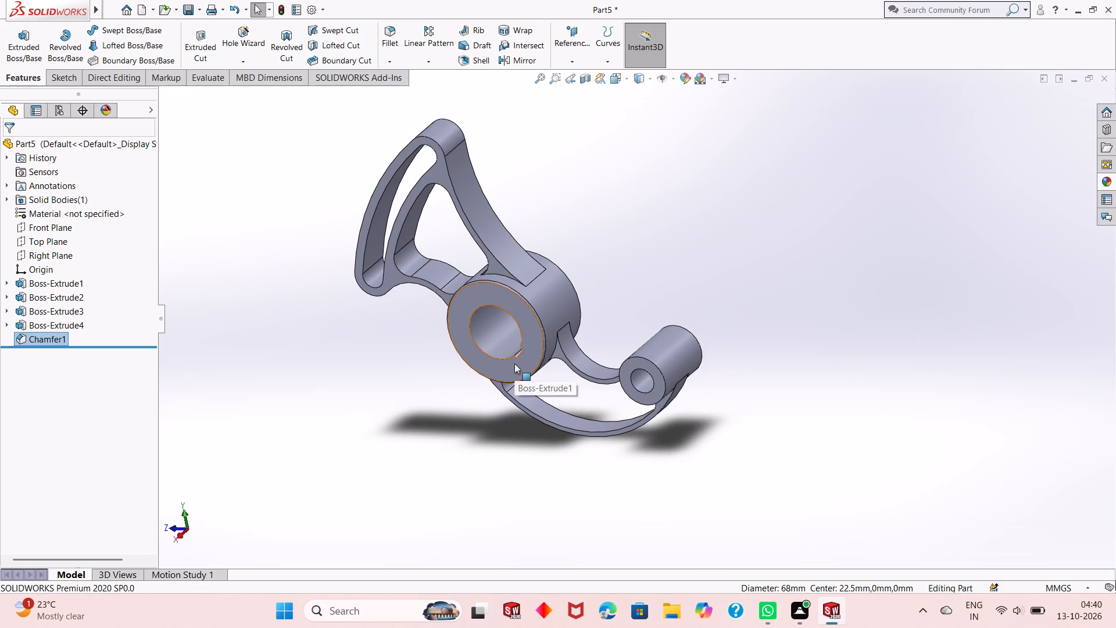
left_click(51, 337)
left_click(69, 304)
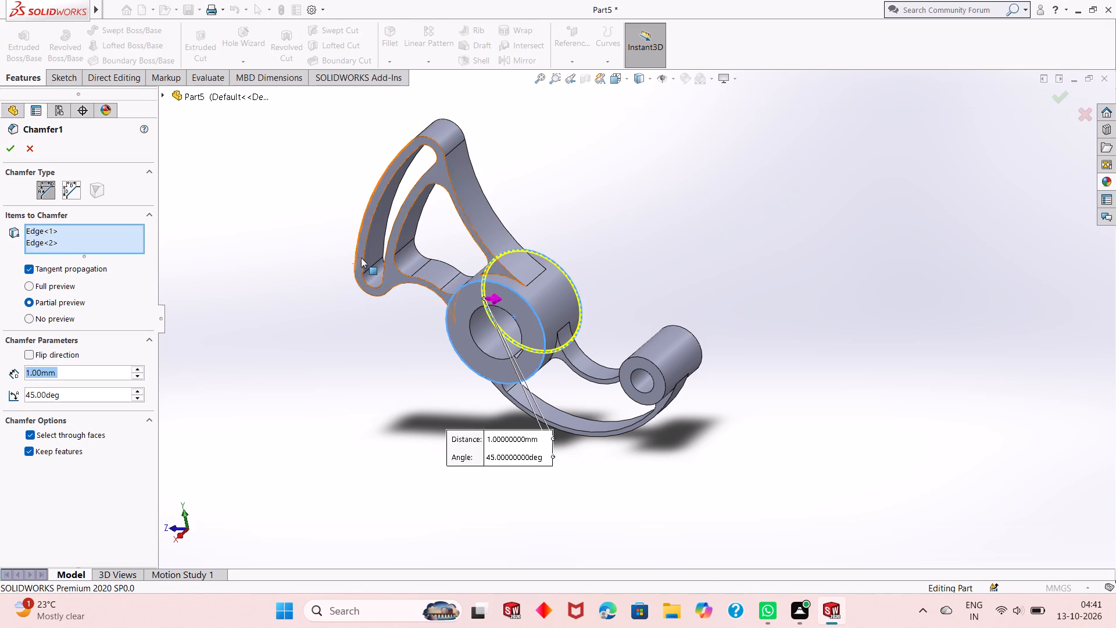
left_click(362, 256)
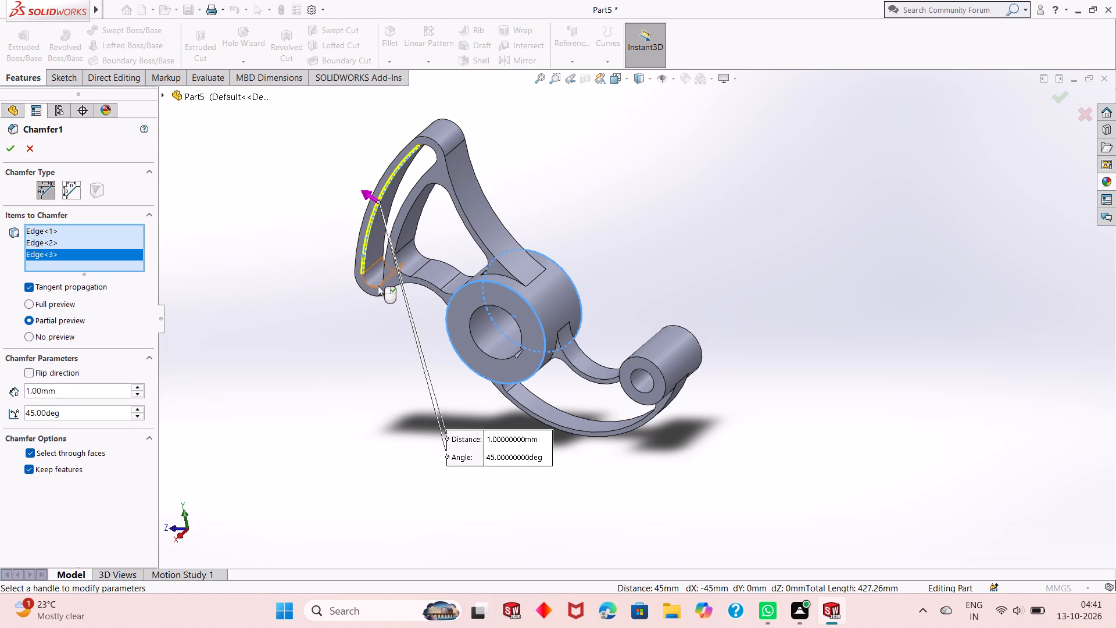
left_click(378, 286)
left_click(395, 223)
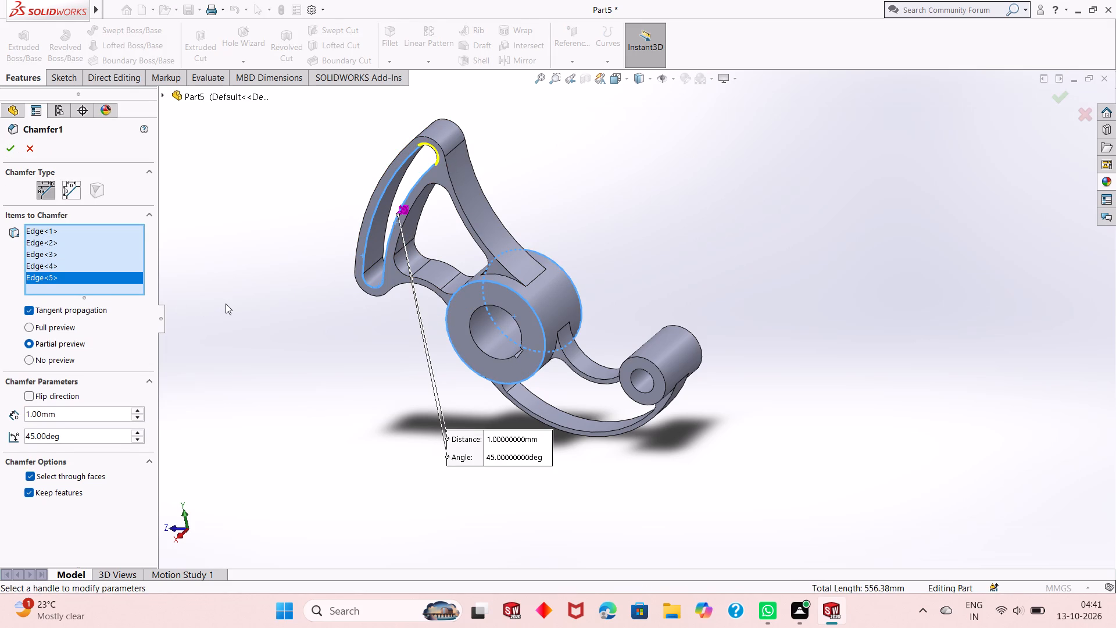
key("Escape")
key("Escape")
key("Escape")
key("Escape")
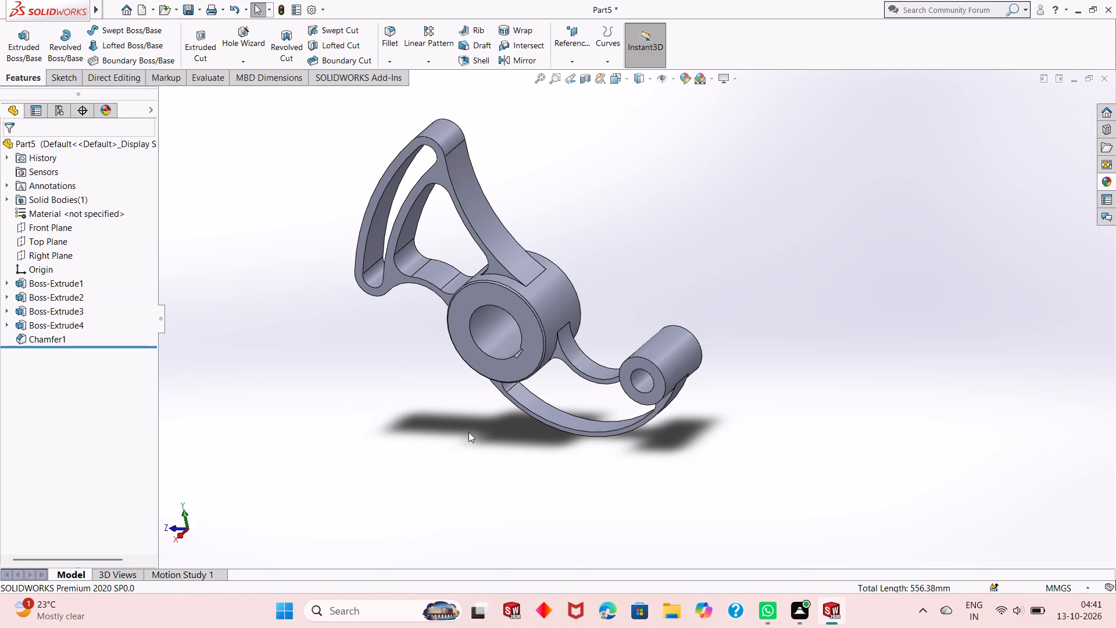
Edit the hub chamfer to include the bore edges on both hub faces, at 1 mm and 45 degrees.
scroll(496, 440, "down", 1)
left_click(57, 337)
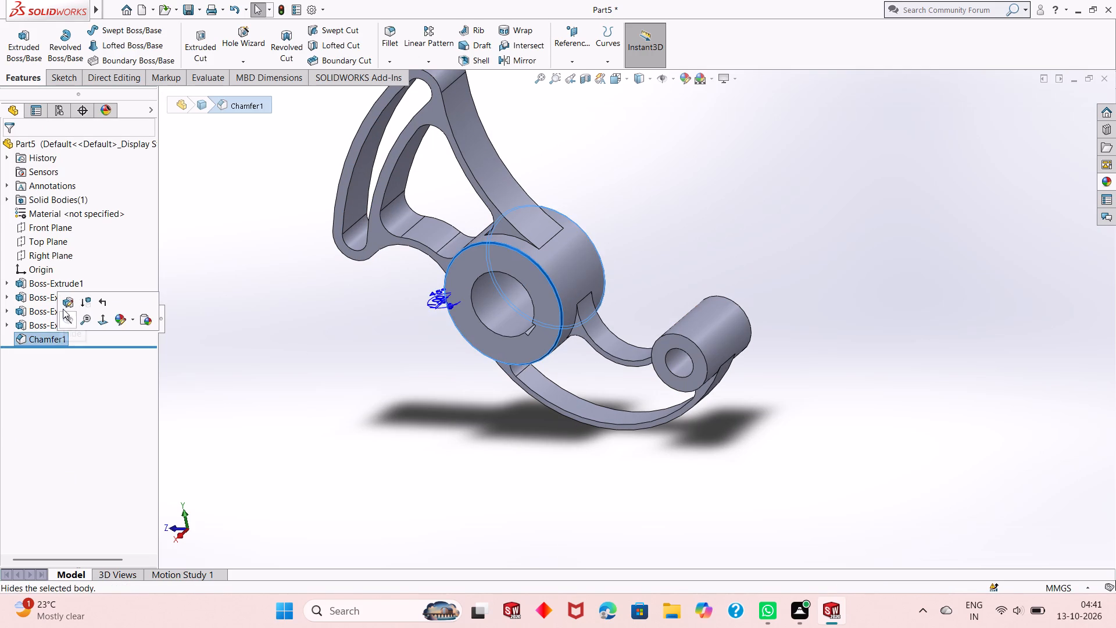
left_click(66, 305)
left_click(475, 311)
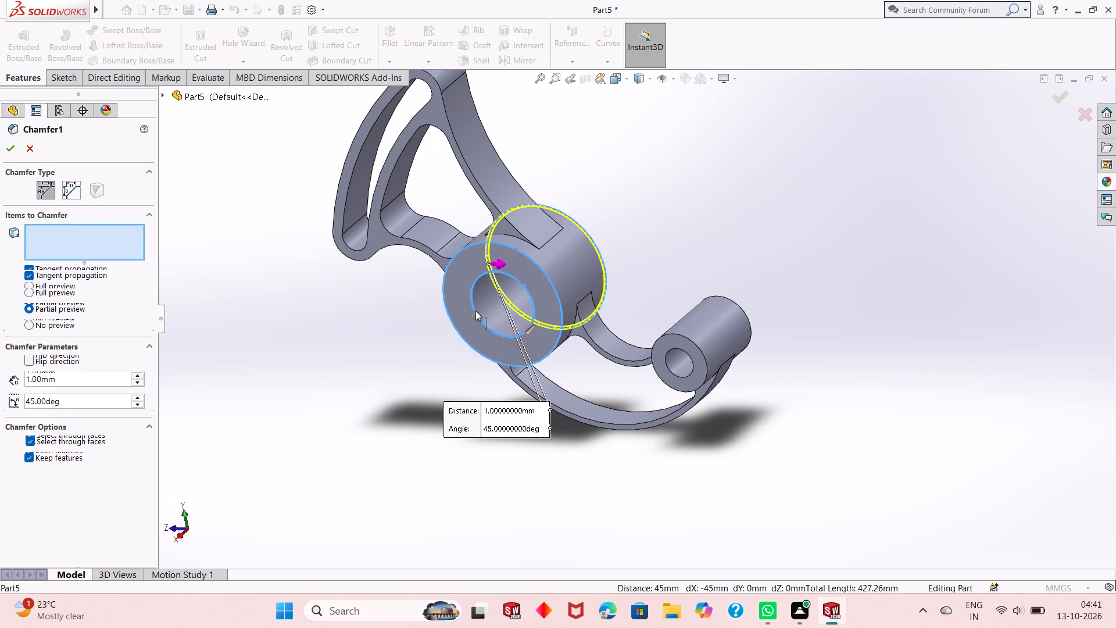
middle_click_drag(359, 327, 317, 463)
middle_click_drag(442, 309, 417, 359)
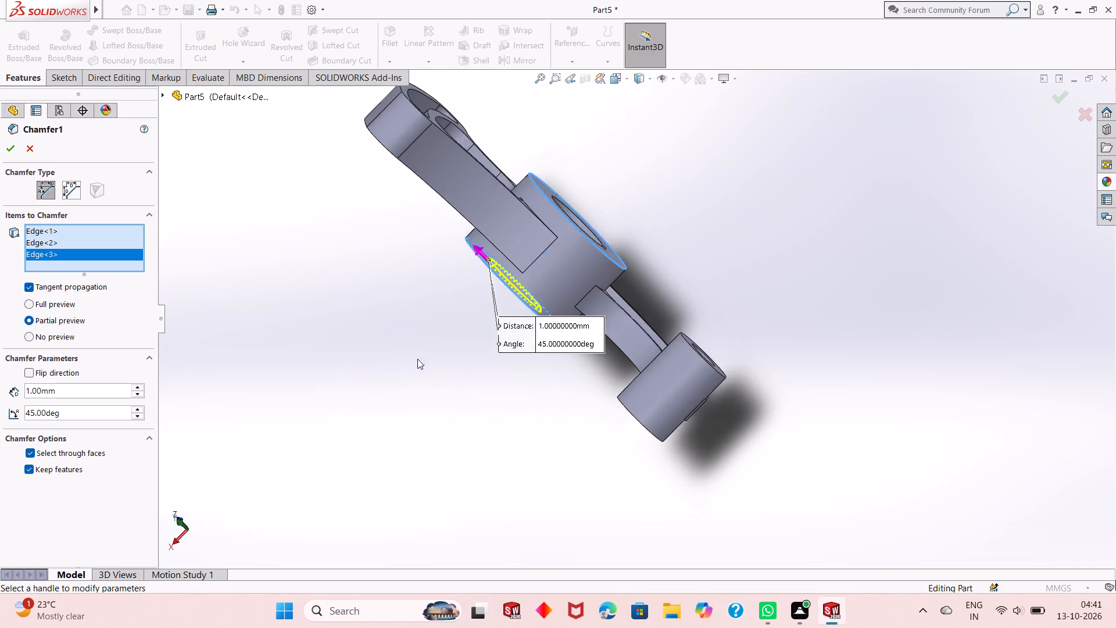
middle_click_drag(417, 359, 374, 459)
scroll(666, 189, "down", 4)
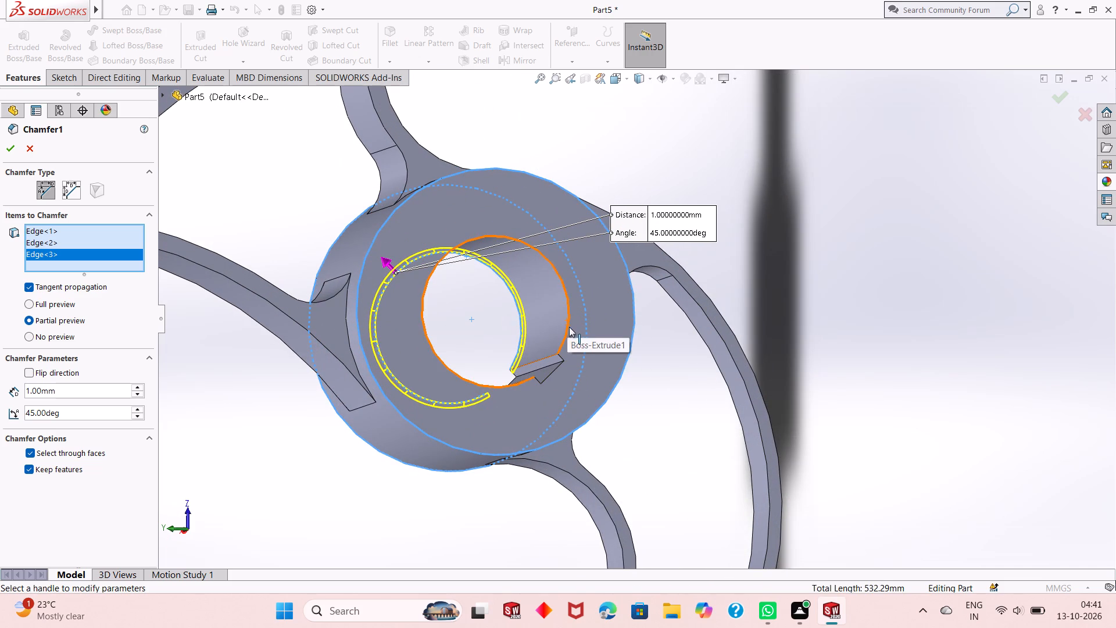
left_click(570, 322)
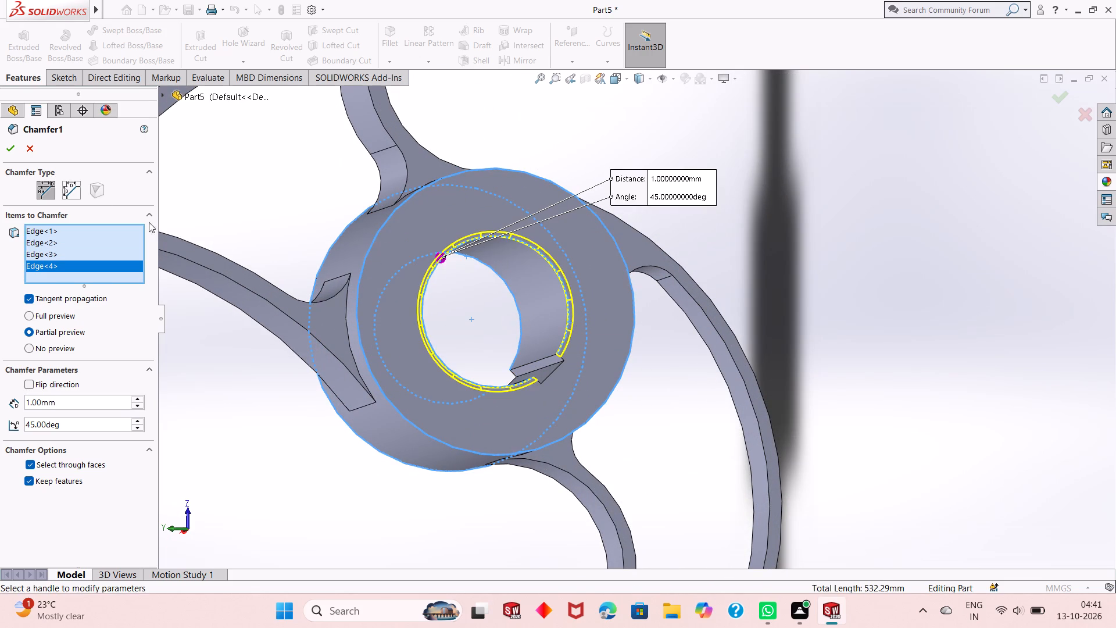
left_click(13, 148)
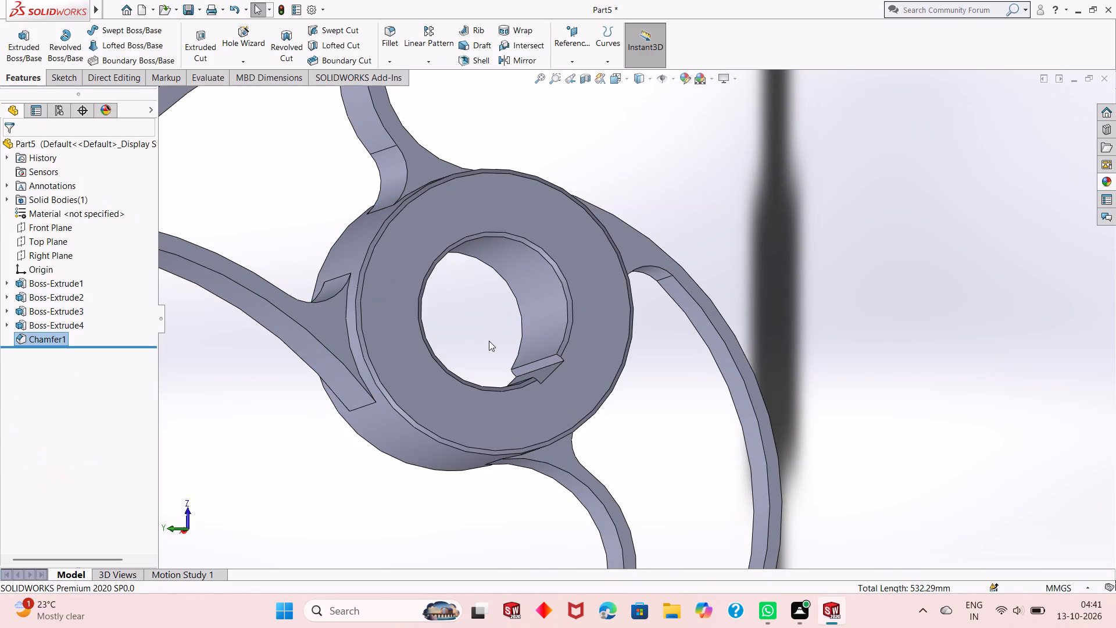
Examine the lever from several angles, checking the chamfered bore and outer edges of the hub.
scroll(489, 341, "up", 2)
middle_click_drag(501, 357, 505, 290)
scroll(488, 371, "up", 3)
middle_click_drag(554, 447, 564, 420)
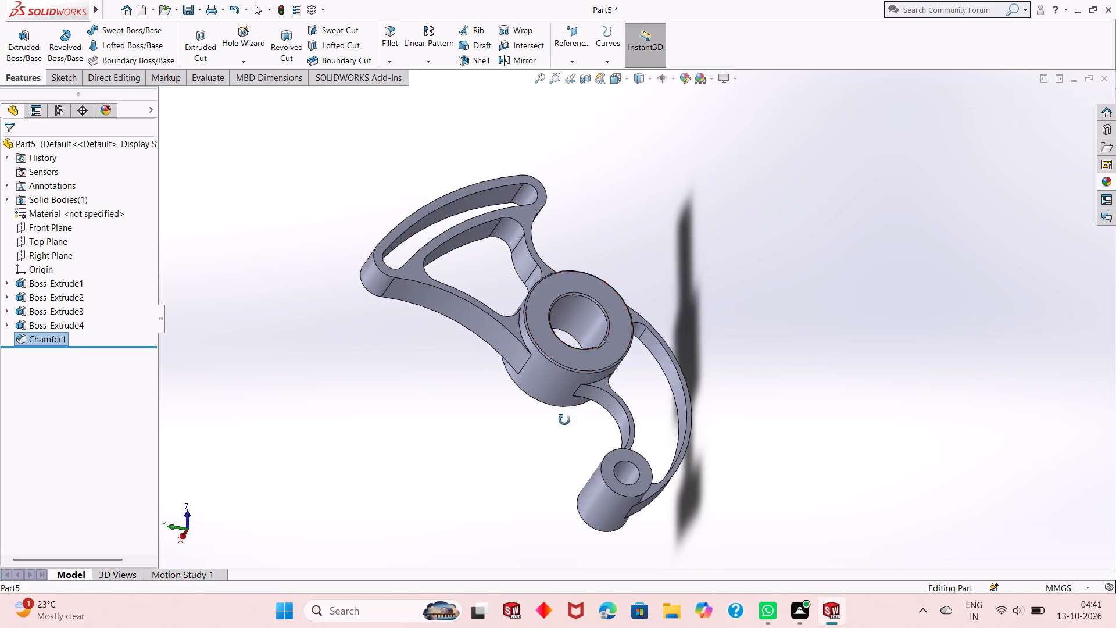
middle_click_drag(564, 420, 625, 184)
middle_click_drag(595, 408, 573, 337)
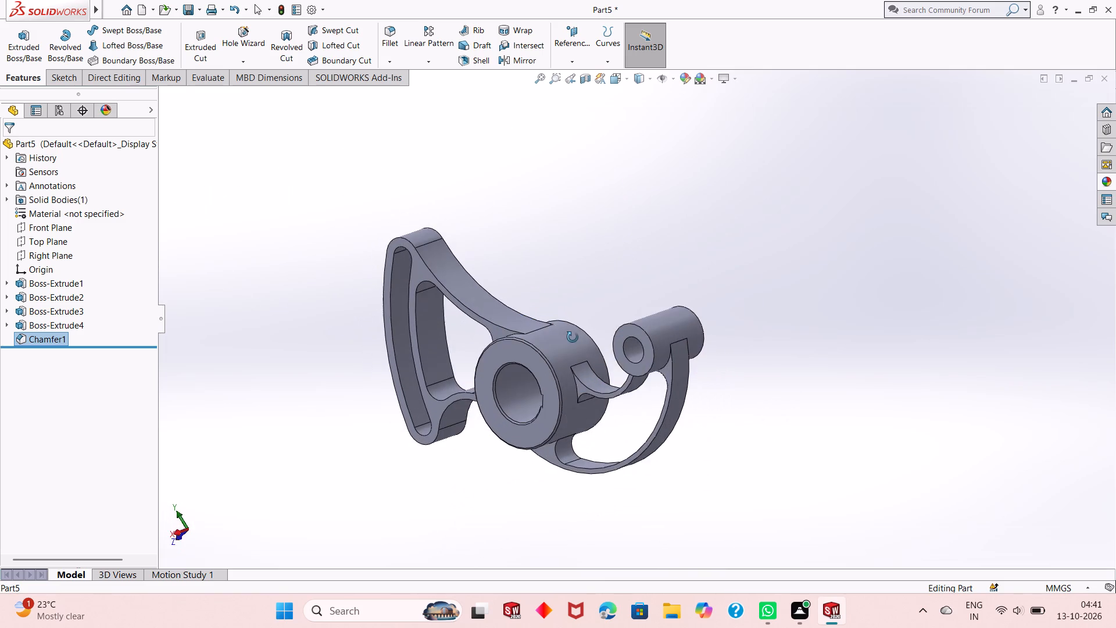
middle_click_drag(573, 337, 556, 389)
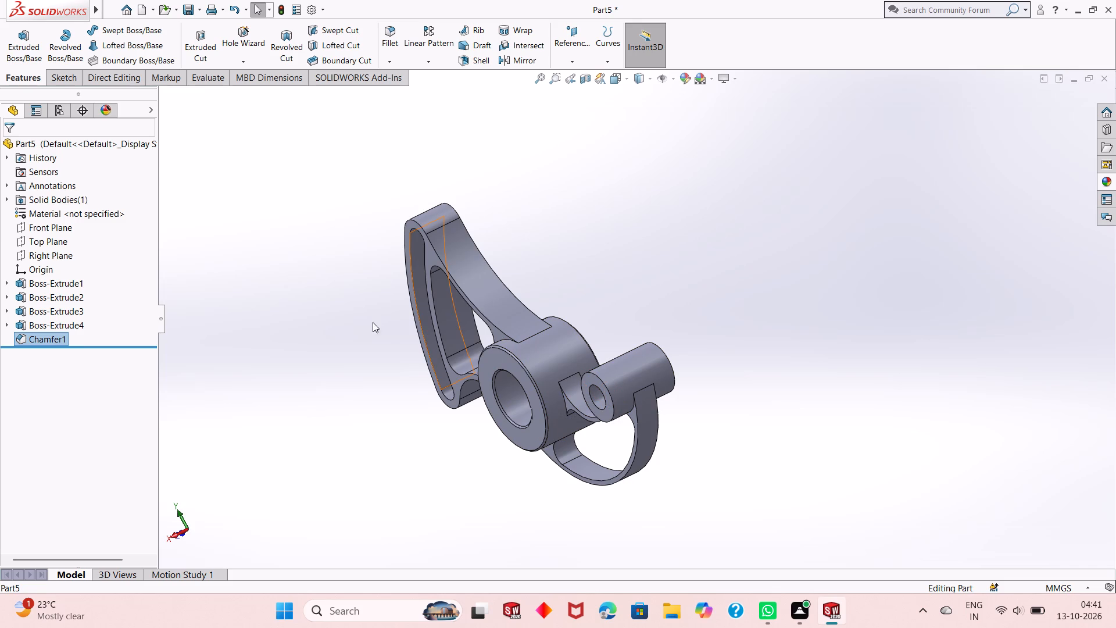
Reopen the chamfer for editing and add the bore and outer edges at one end of the small boss.
left_click(57, 339)
left_click(61, 304)
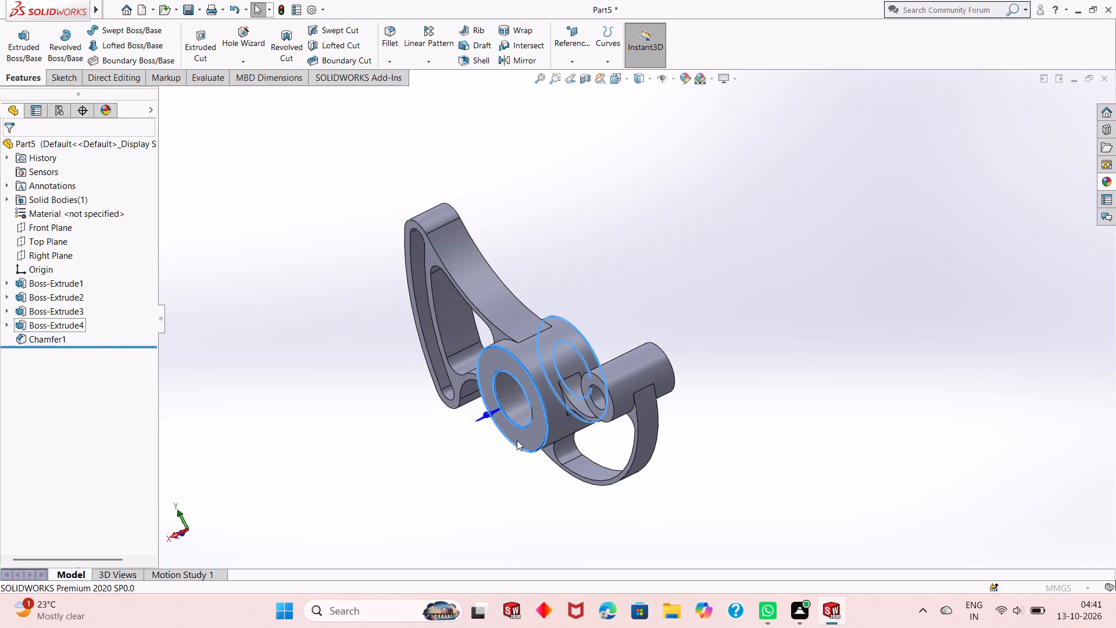
scroll(528, 443, "up", 1)
scroll(660, 402, "down", 3)
middle_click_drag(589, 396, 587, 461)
scroll(582, 418, "up", 1)
scroll(566, 354, "down", 3)
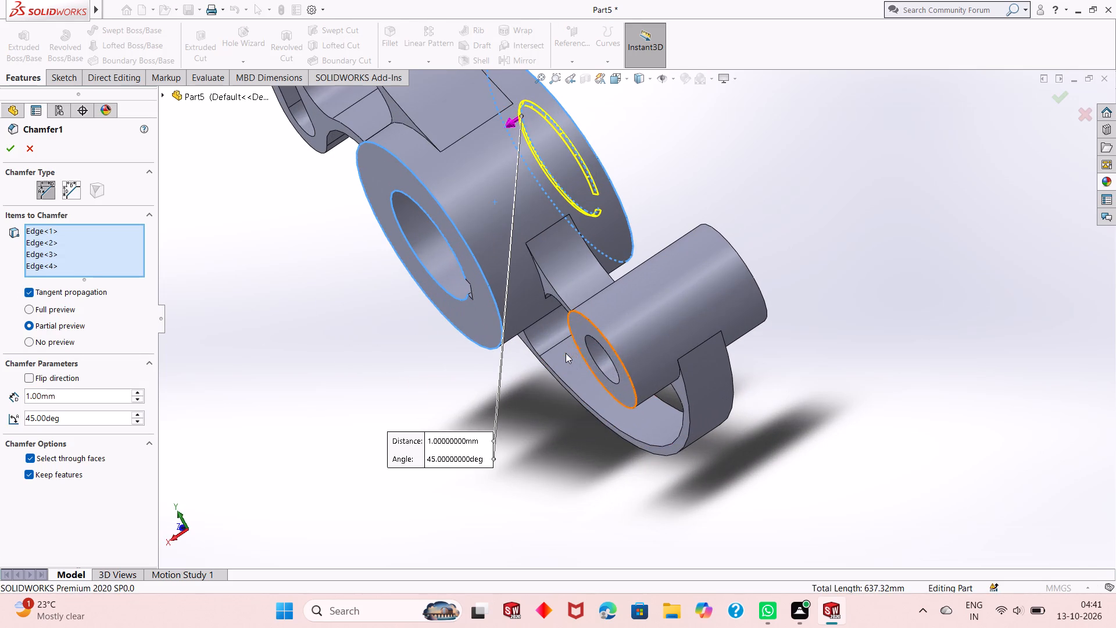
left_click(586, 340)
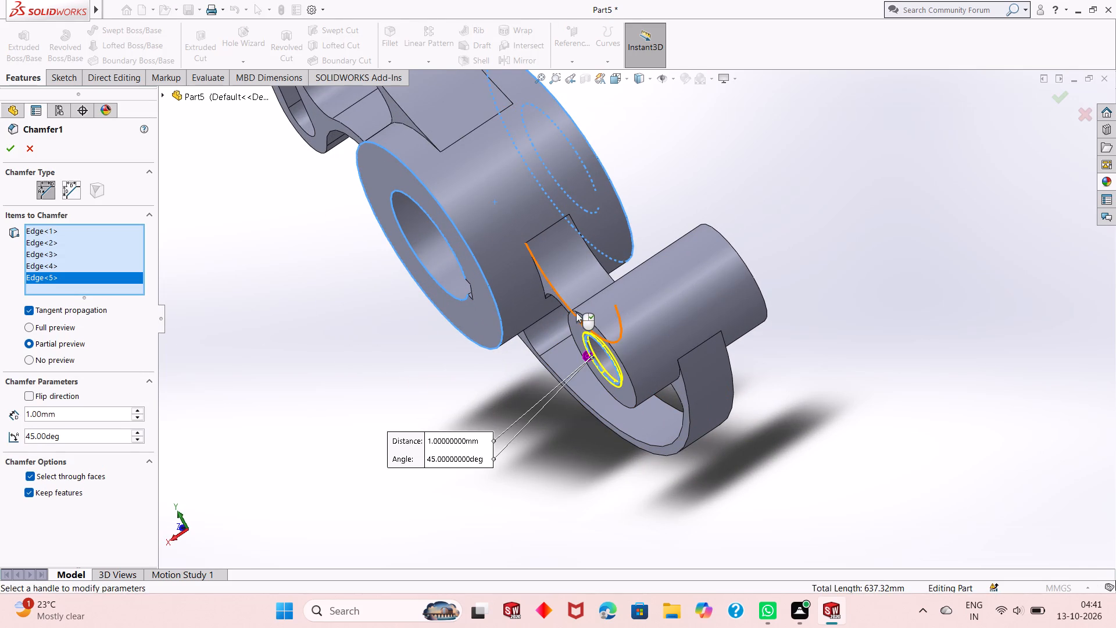
left_click(576, 312)
Add the outer and bore edges at the small boss's opposite end to the 1 mm, 45-degree chamfer and apply it.
middle_click_drag(714, 279, 621, 369)
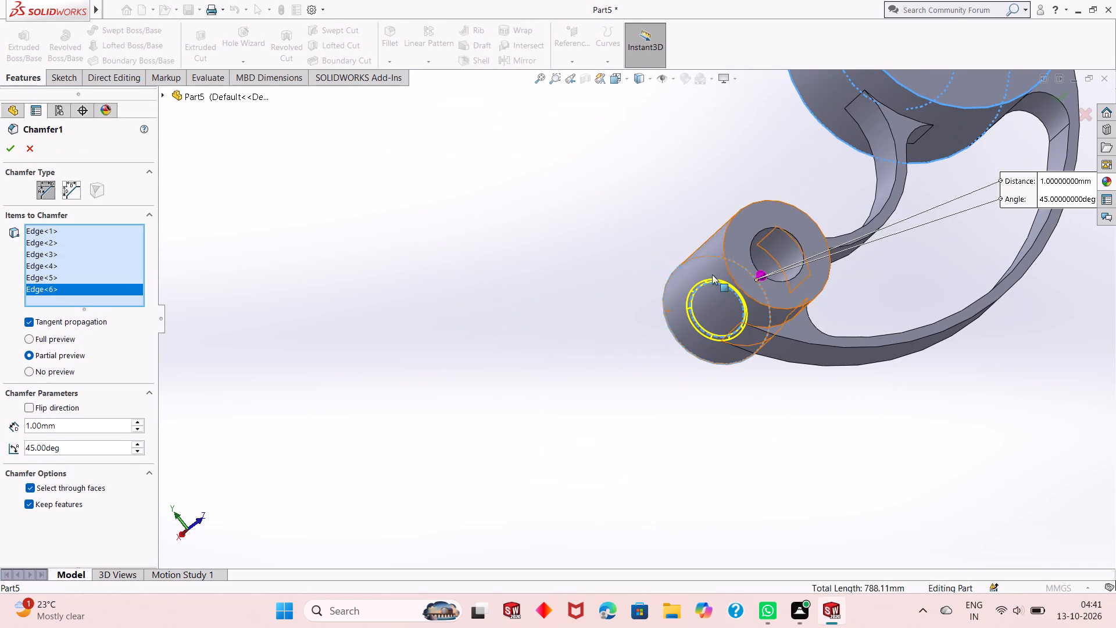
scroll(804, 208, "down", 4)
left_click(727, 231)
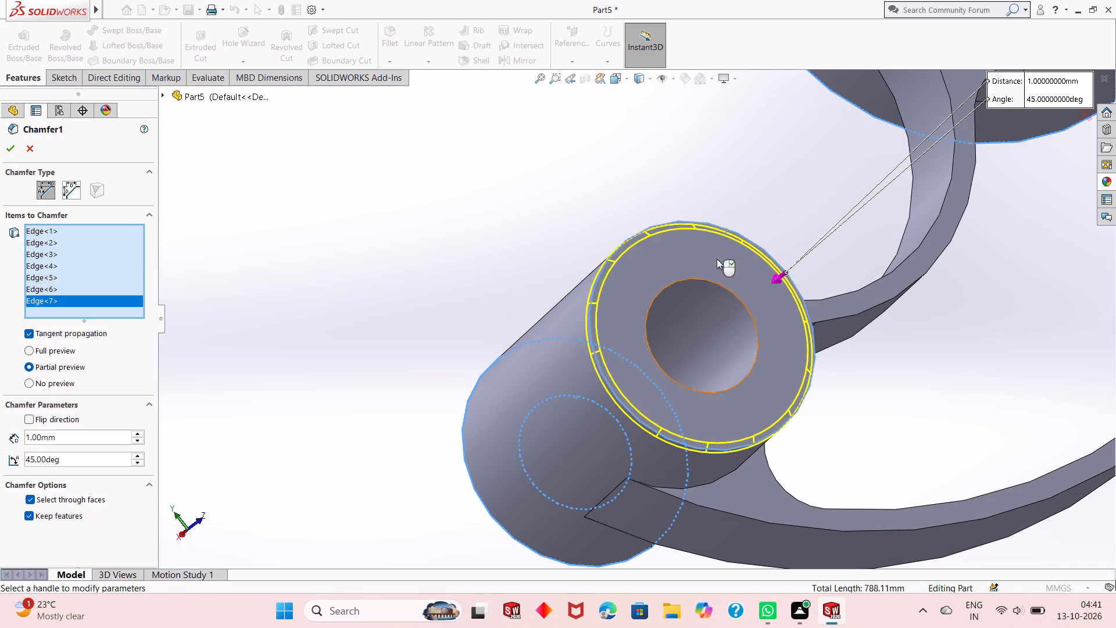
left_click(705, 283)
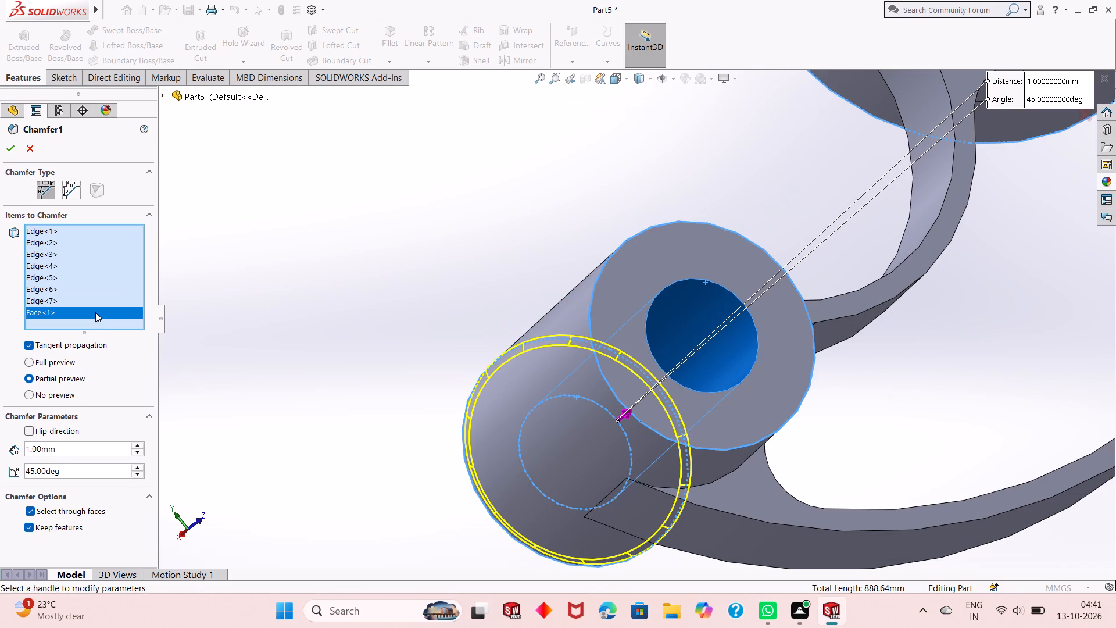
right_click(95, 314)
left_click(115, 334)
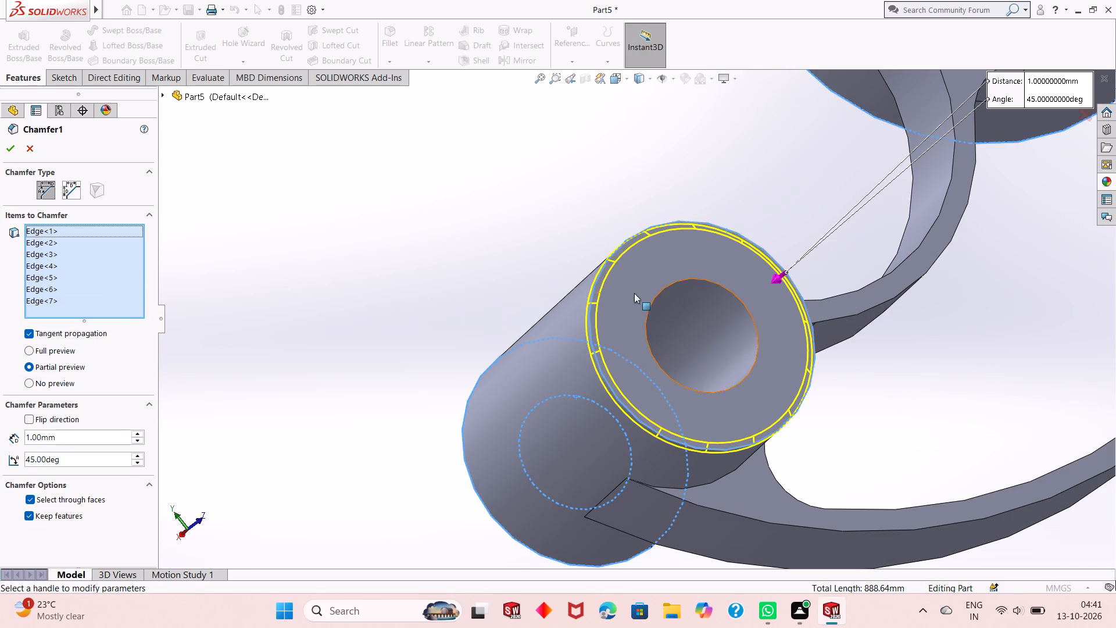
left_click(667, 285)
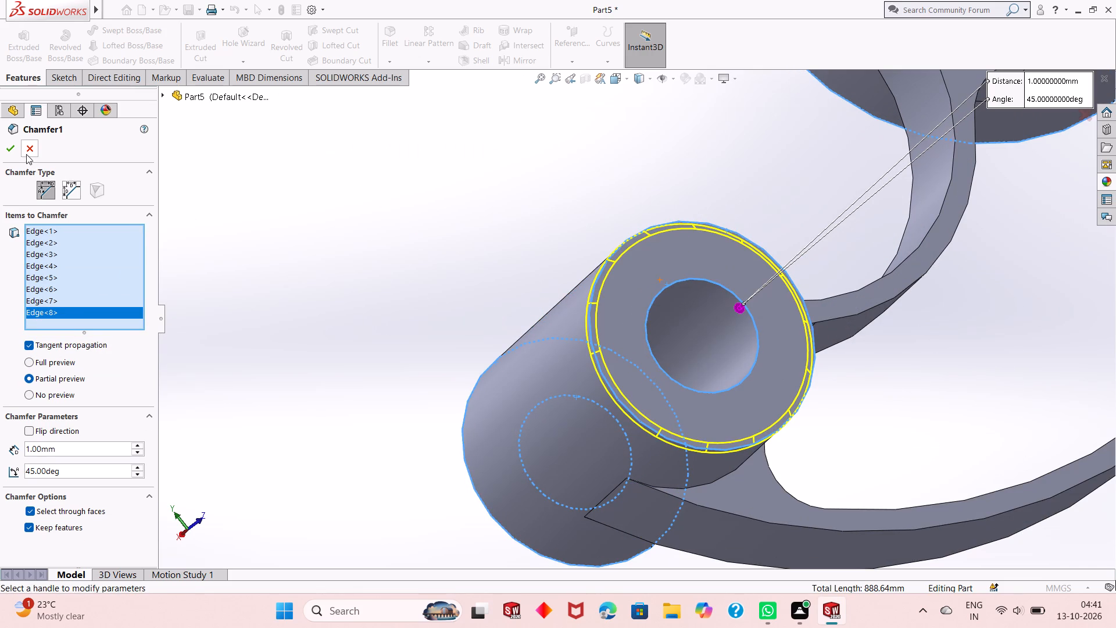
left_click(6, 152)
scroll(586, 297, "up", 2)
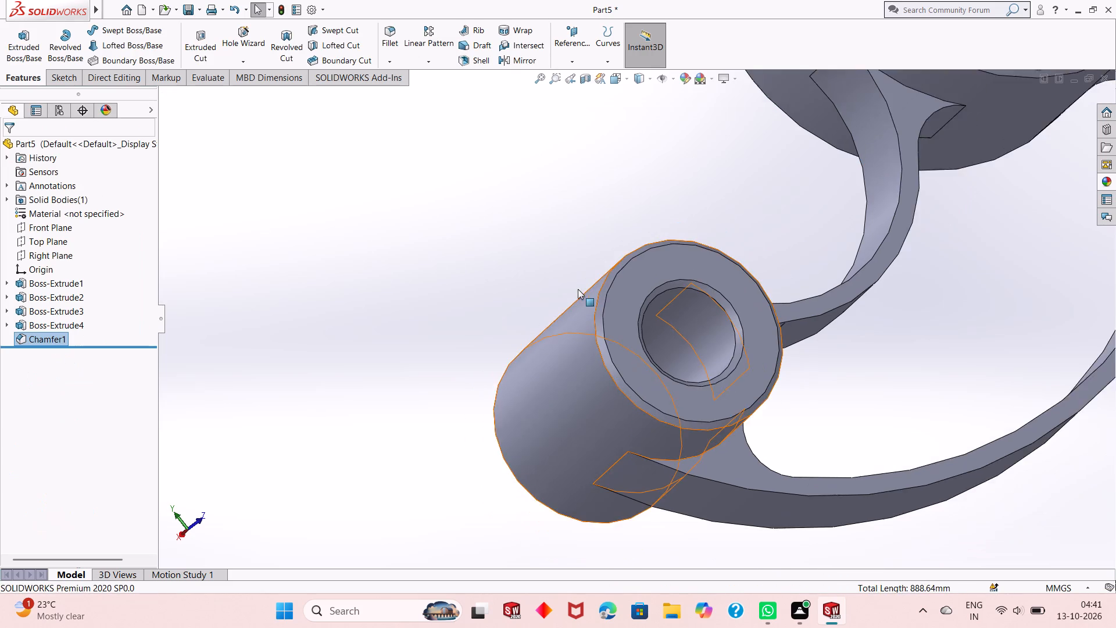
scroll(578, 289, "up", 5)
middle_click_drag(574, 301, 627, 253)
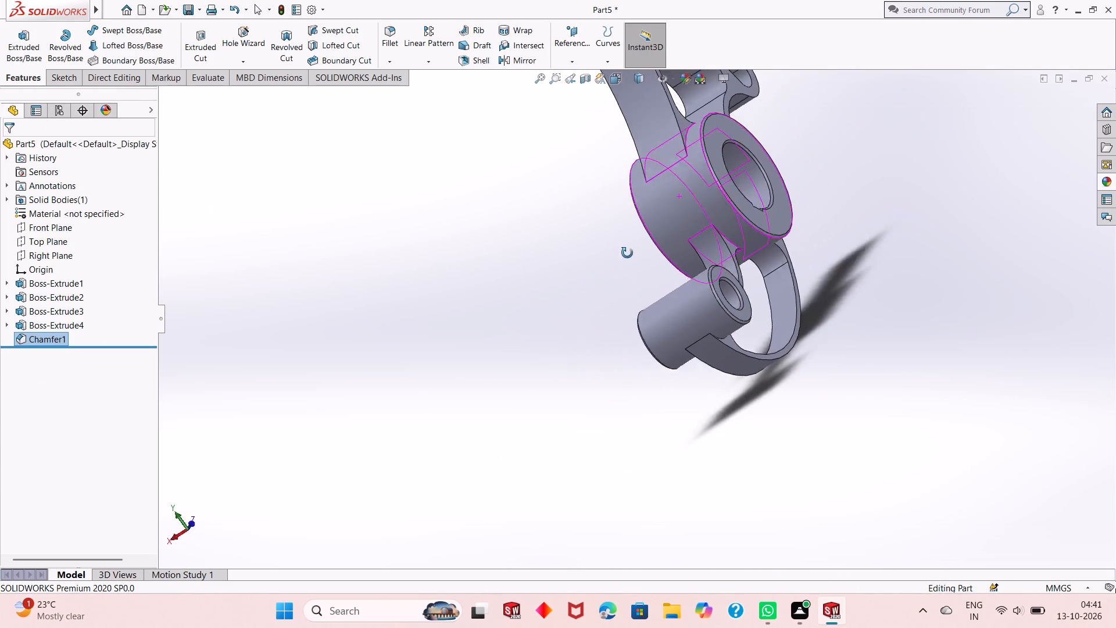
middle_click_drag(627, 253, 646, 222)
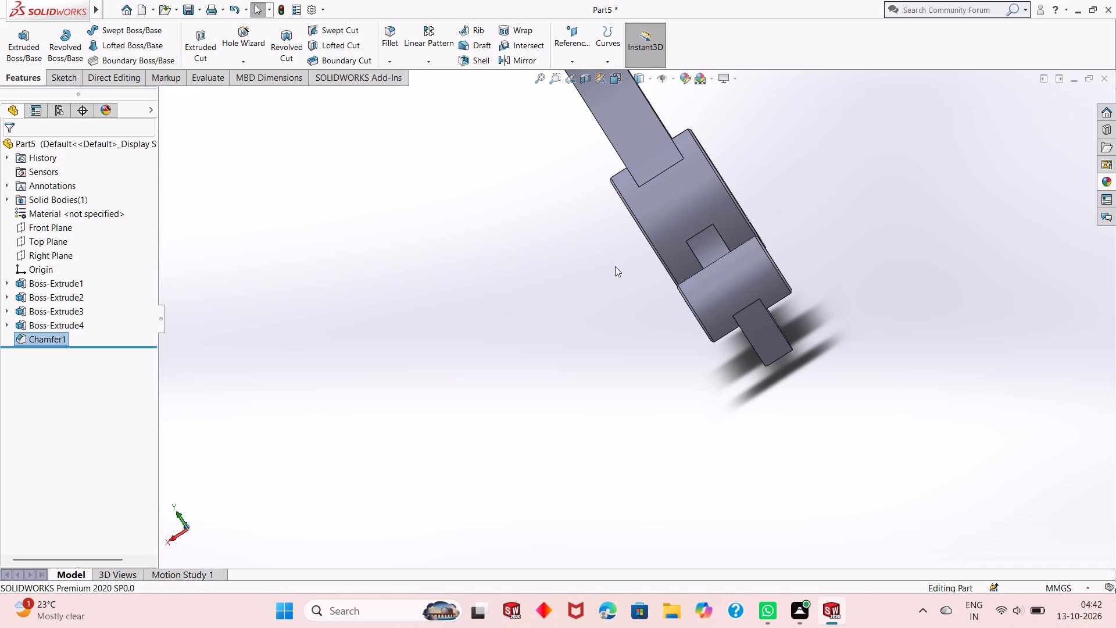
Start a 2 mm fillet and select the outer profile edge and inner window edge on one face of the slotted arm.
scroll(615, 266, "up", 5)
middle_click_drag(615, 266, 671, 212)
scroll(607, 181, "down", 6)
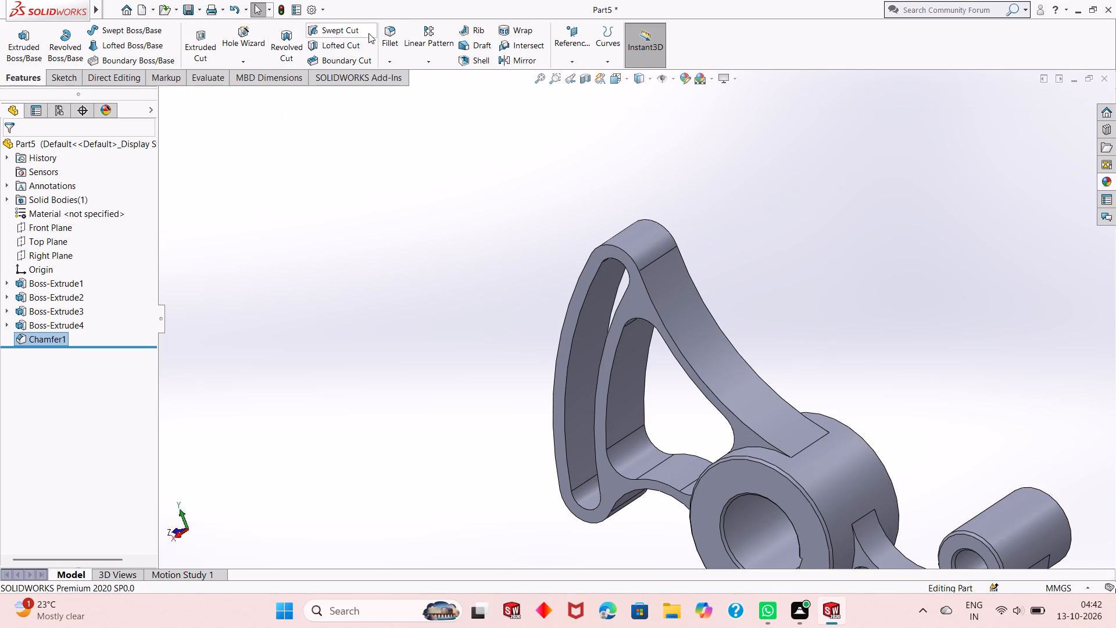
left_click(393, 27)
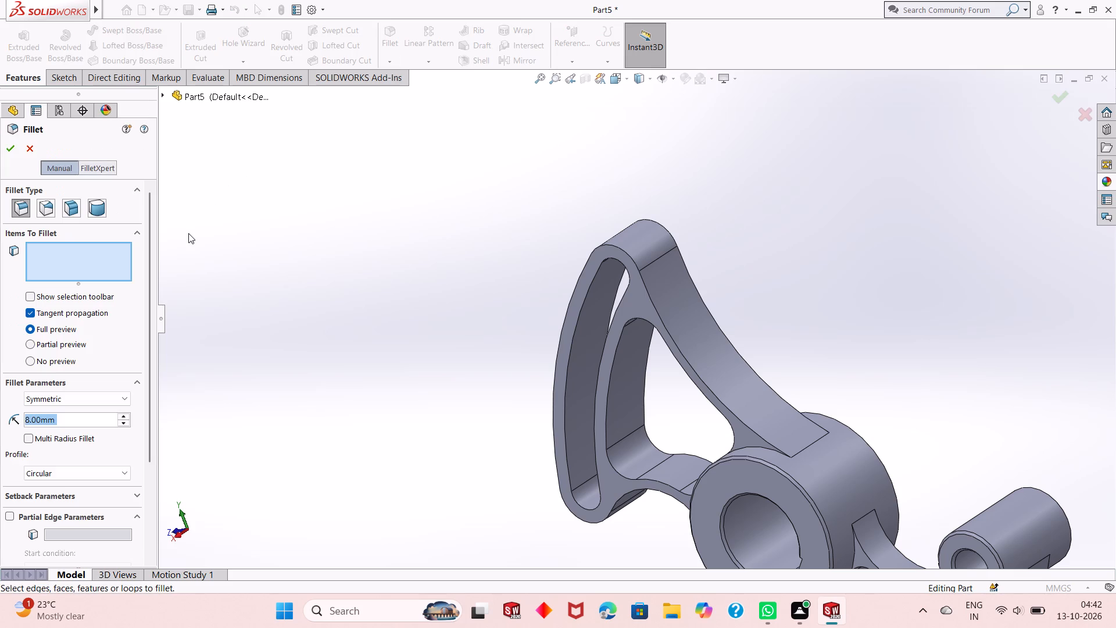
key("2")
key("Return")
left_click(685, 358)
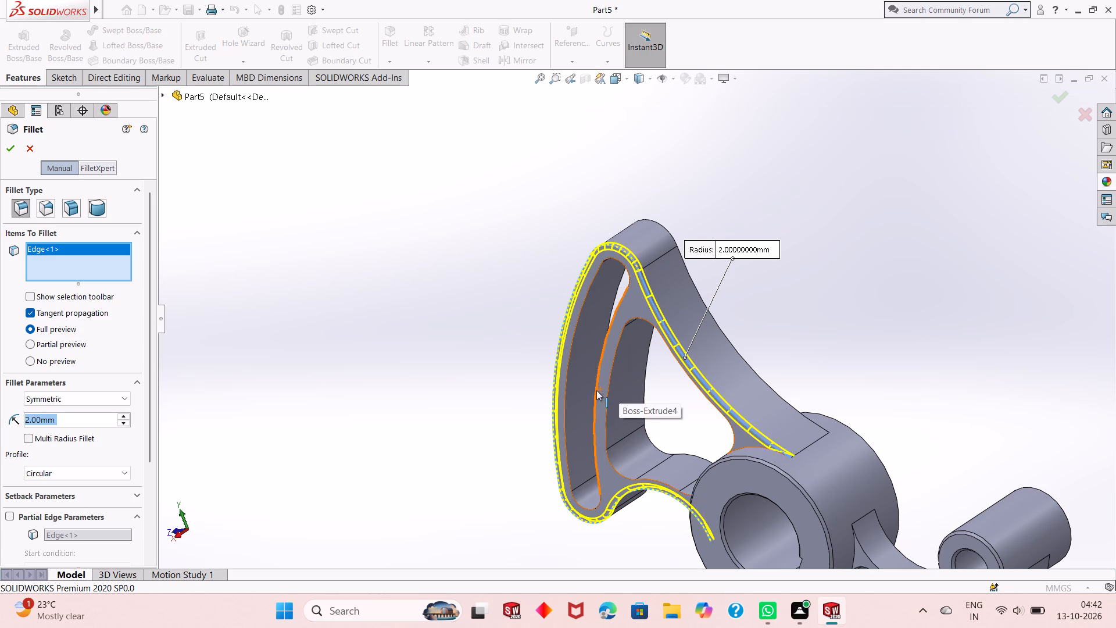
scroll(593, 392, "up", 2)
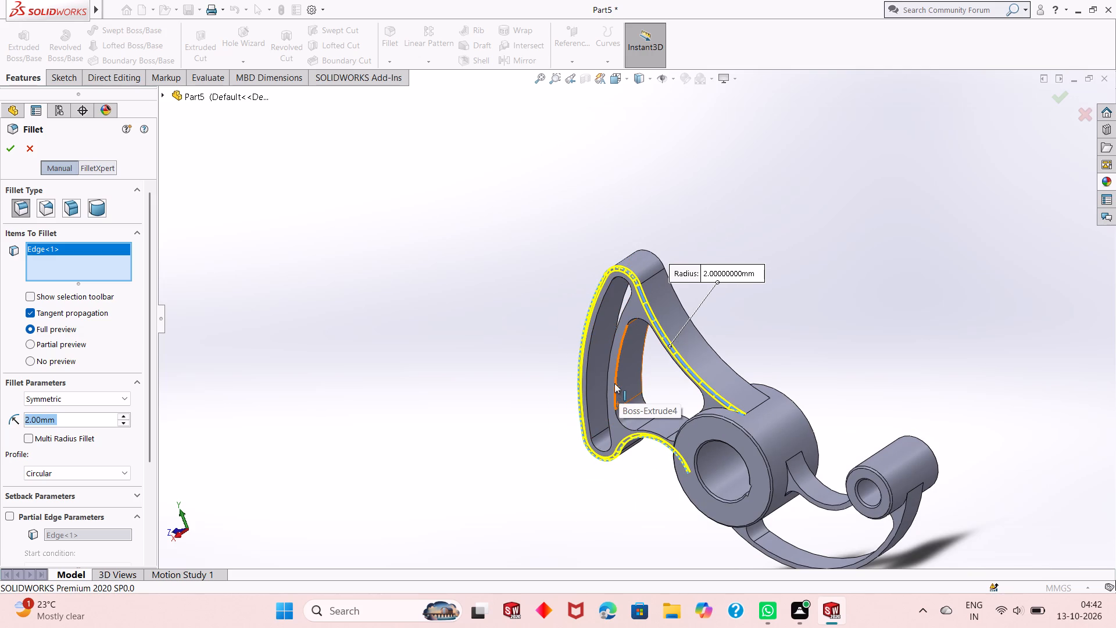
left_click(614, 383)
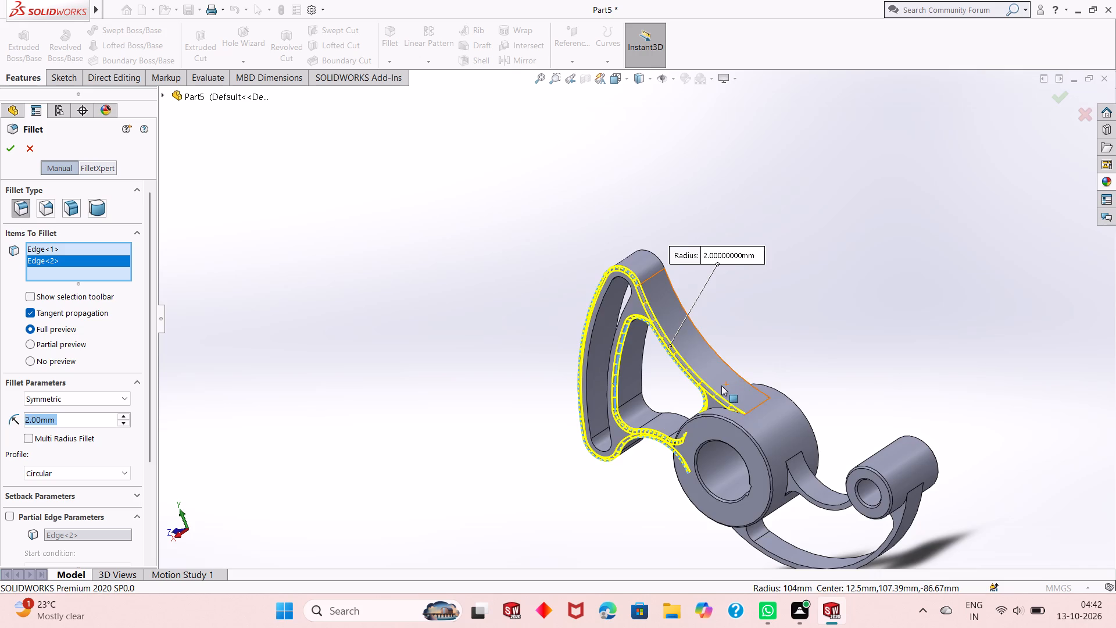
Add the matching outer and window edges on the slotted arm's opposite face to the 2 mm fillet and apply it.
scroll(721, 387, "up", 2)
middle_click_drag(815, 380, 806, 388)
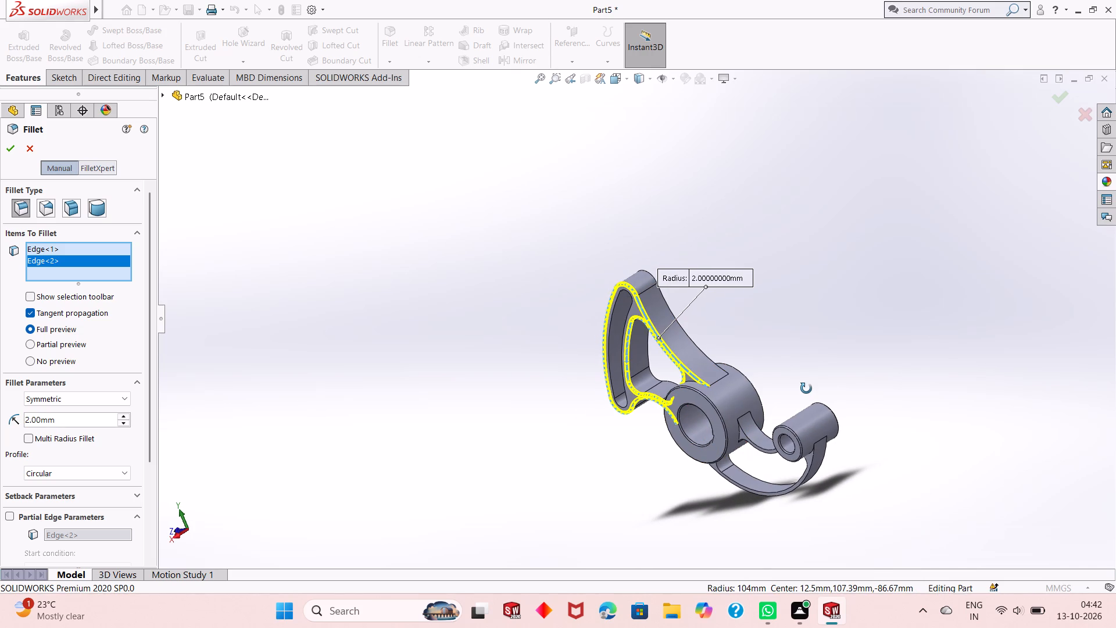
middle_click_drag(806, 388, 631, 517)
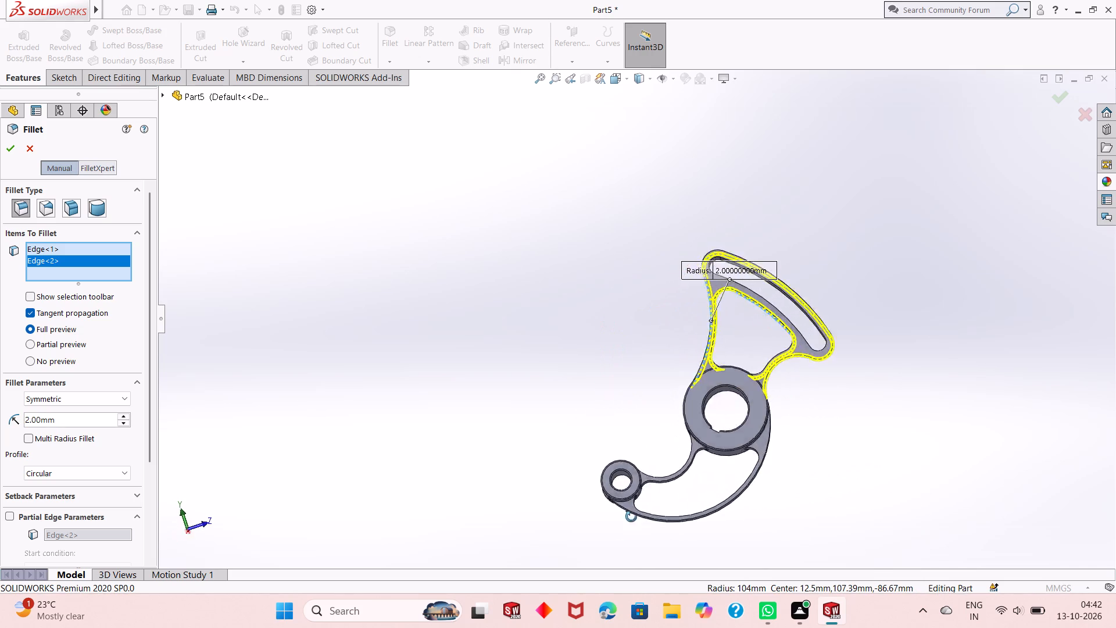
middle_click_drag(631, 517, 610, 540)
middle_click_drag(775, 295, 713, 449)
scroll(689, 323, "down", 4)
middle_click_drag(658, 353, 655, 352)
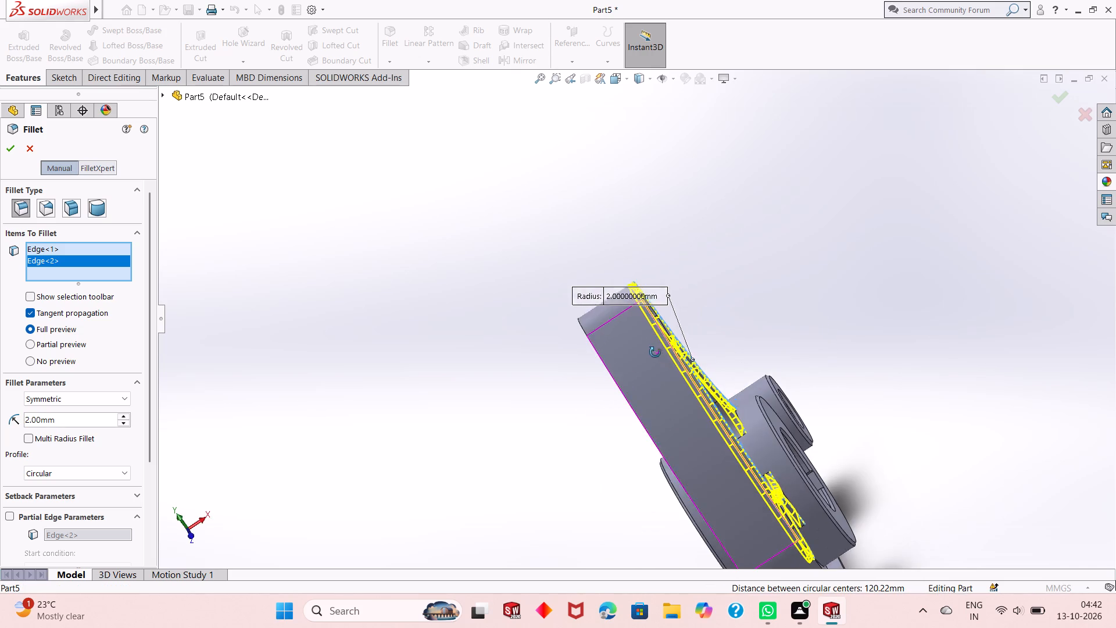
middle_click_drag(655, 352, 671, 305)
scroll(593, 365, "up", 3)
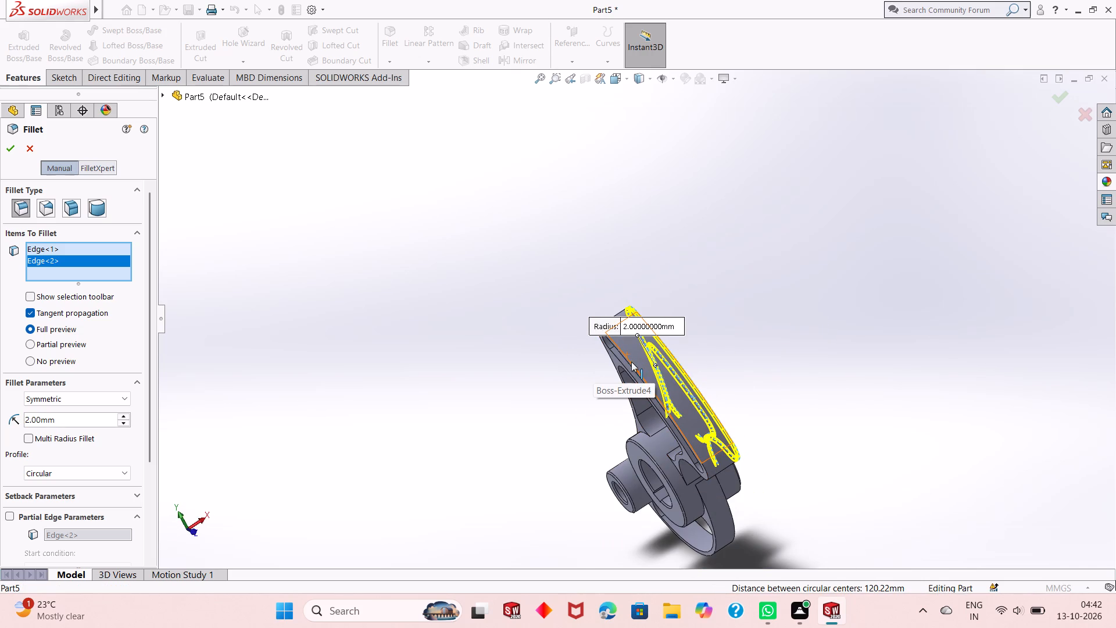
left_click(631, 364)
middle_click_drag(631, 367, 653, 322)
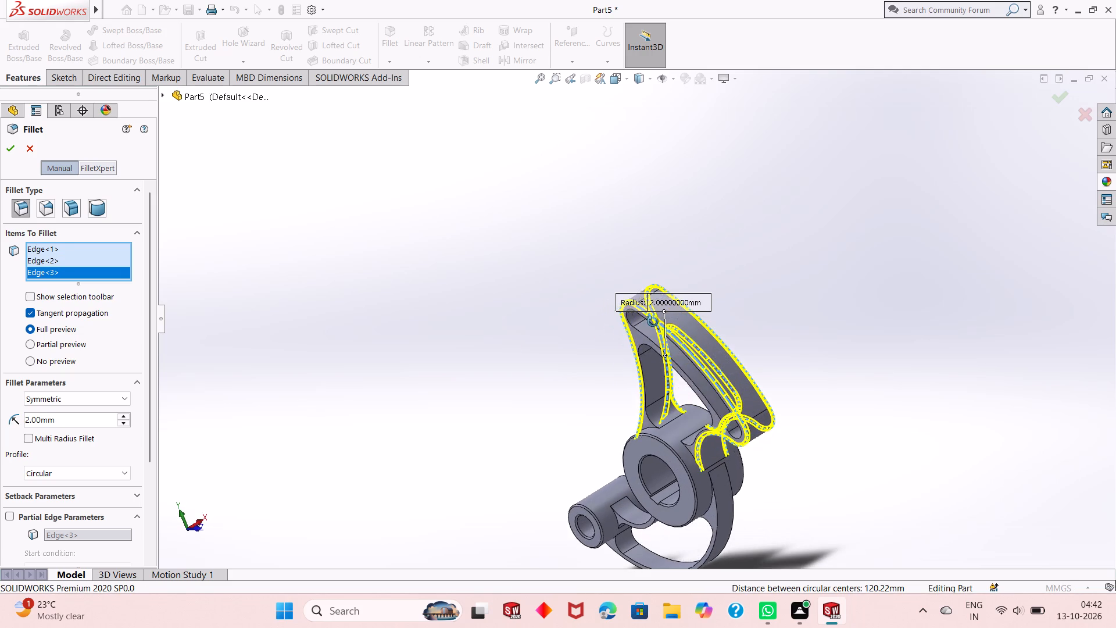
middle_click_drag(653, 322, 653, 321)
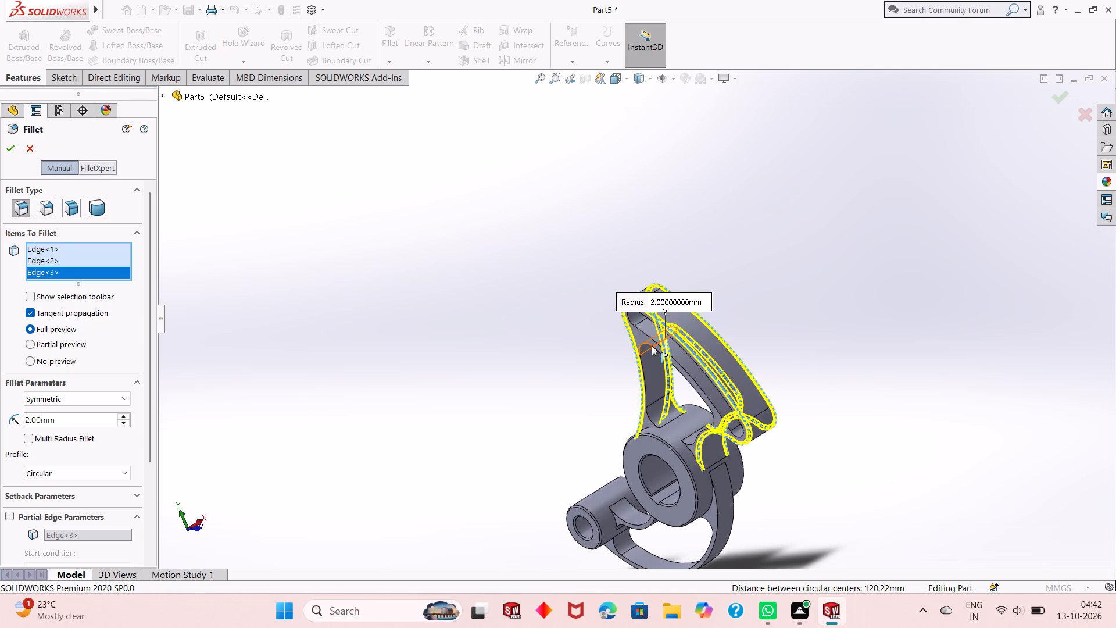
left_click(660, 354)
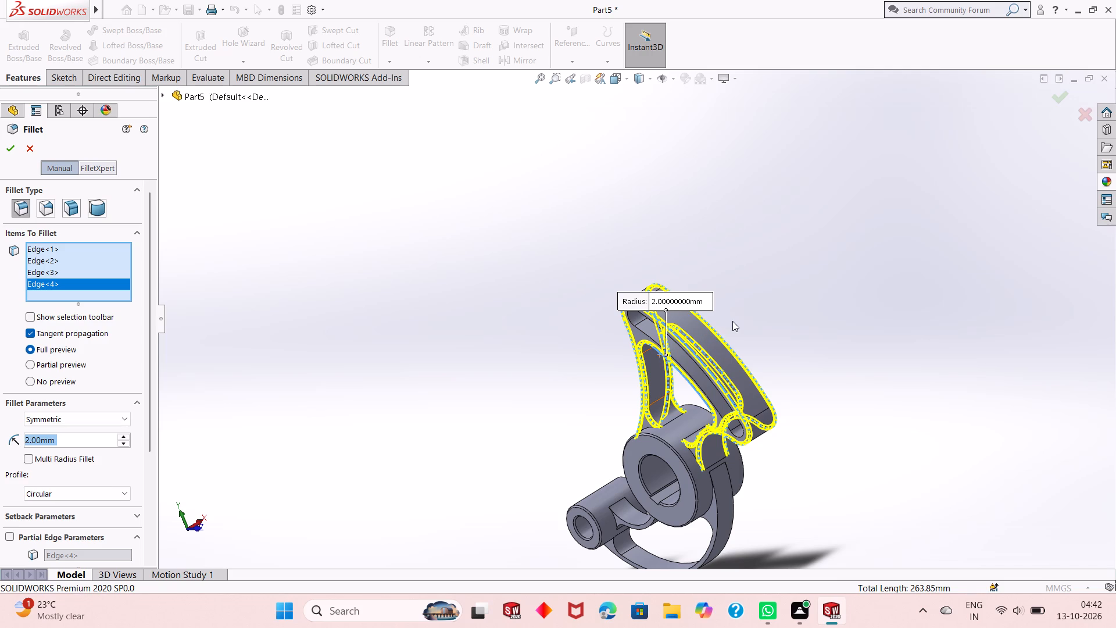
middle_click_drag(732, 322, 815, 222)
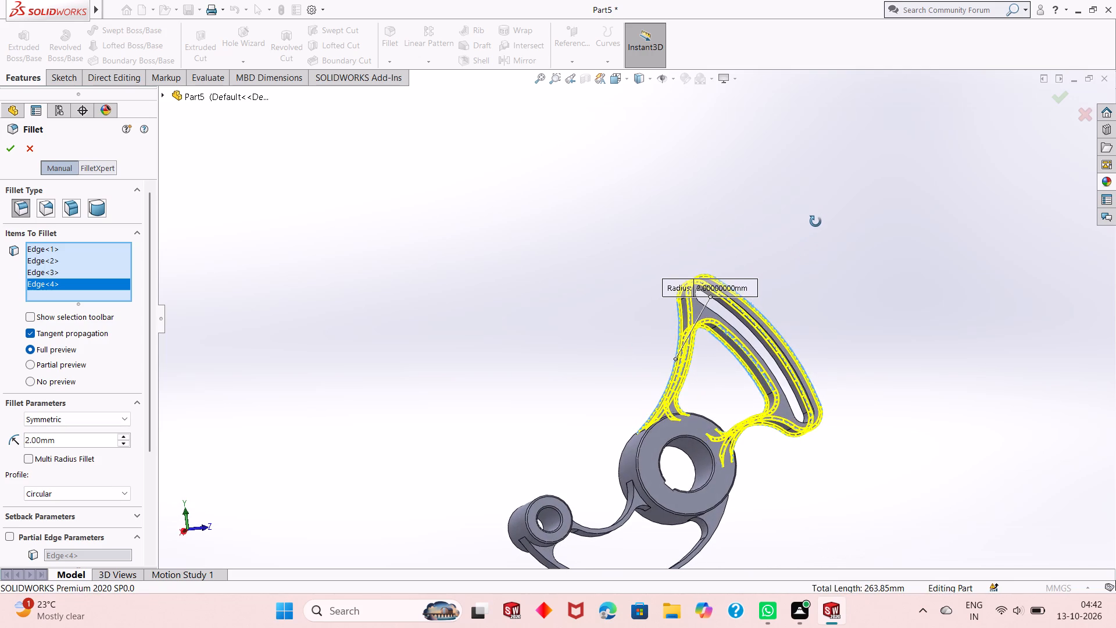
middle_click_drag(815, 222, 786, 262)
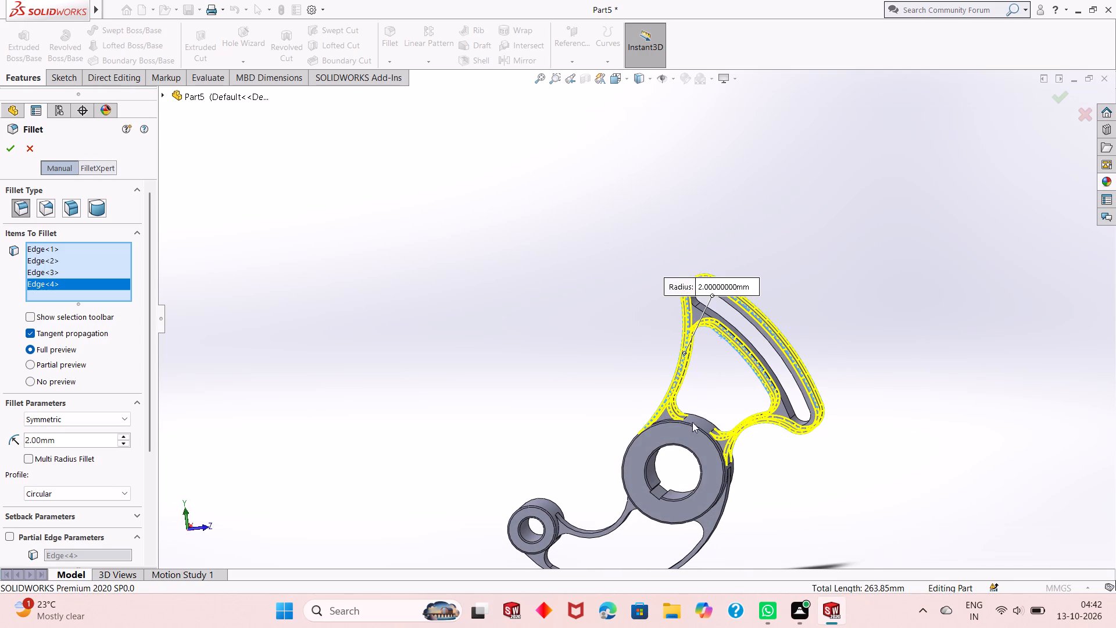
middle_click_drag(632, 371, 682, 525)
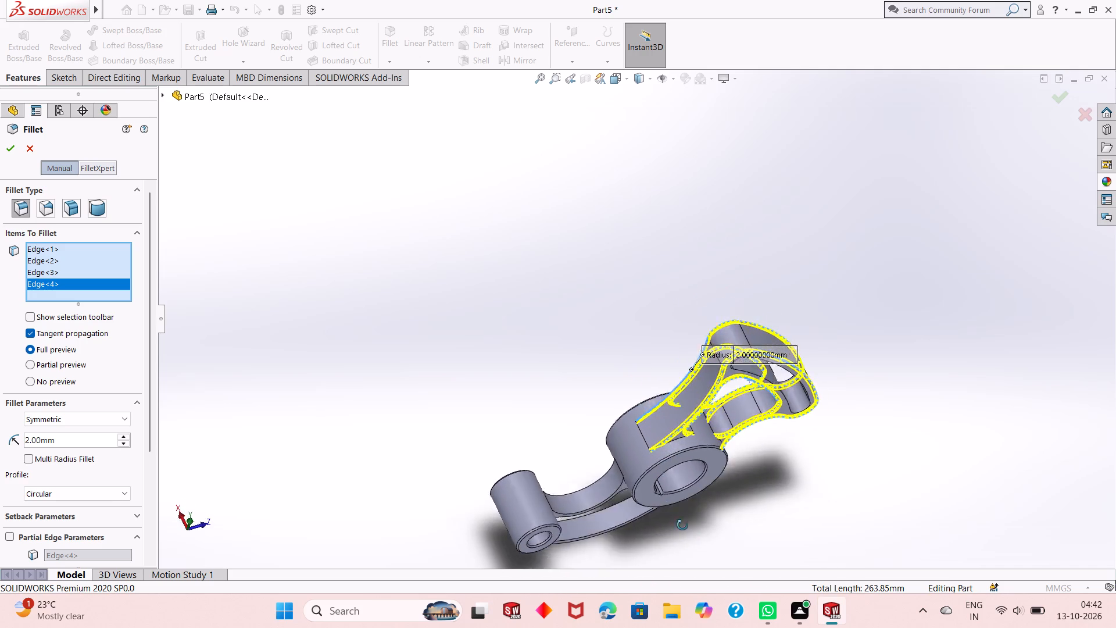
middle_click_drag(682, 525, 688, 344)
scroll(706, 581, "up", 1)
scroll(691, 445, "up", 1)
scroll(595, 468, "down", 3)
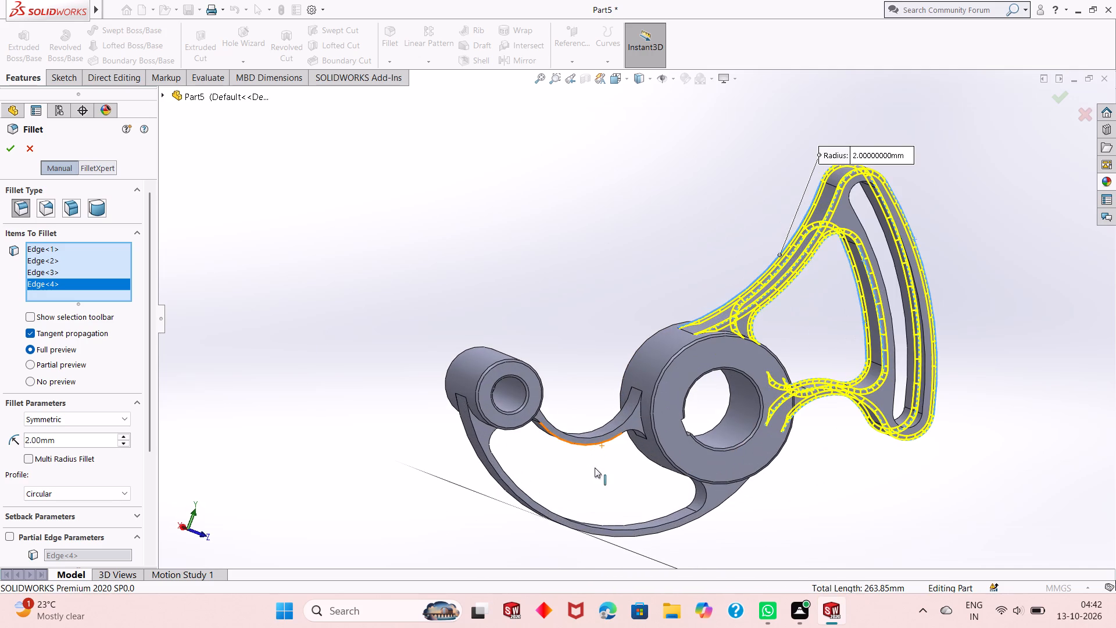
left_click(8, 149)
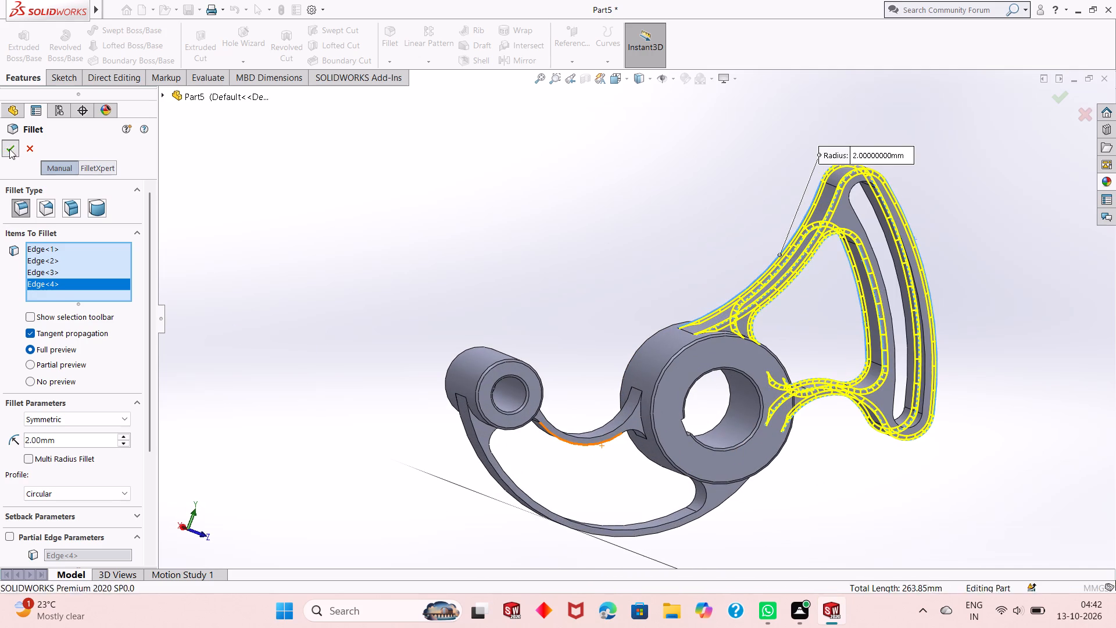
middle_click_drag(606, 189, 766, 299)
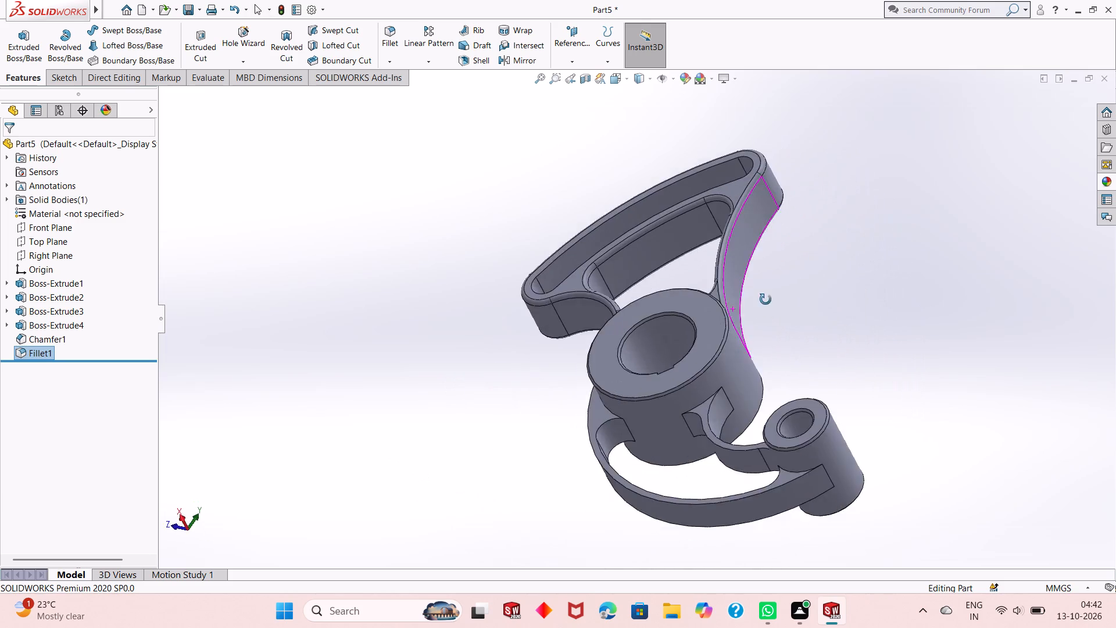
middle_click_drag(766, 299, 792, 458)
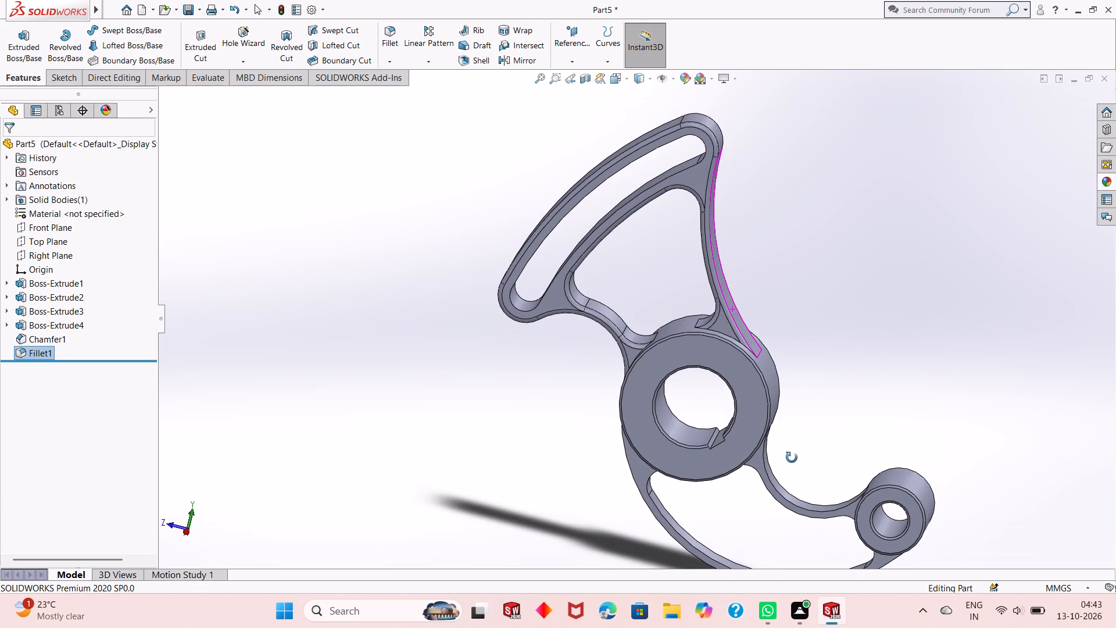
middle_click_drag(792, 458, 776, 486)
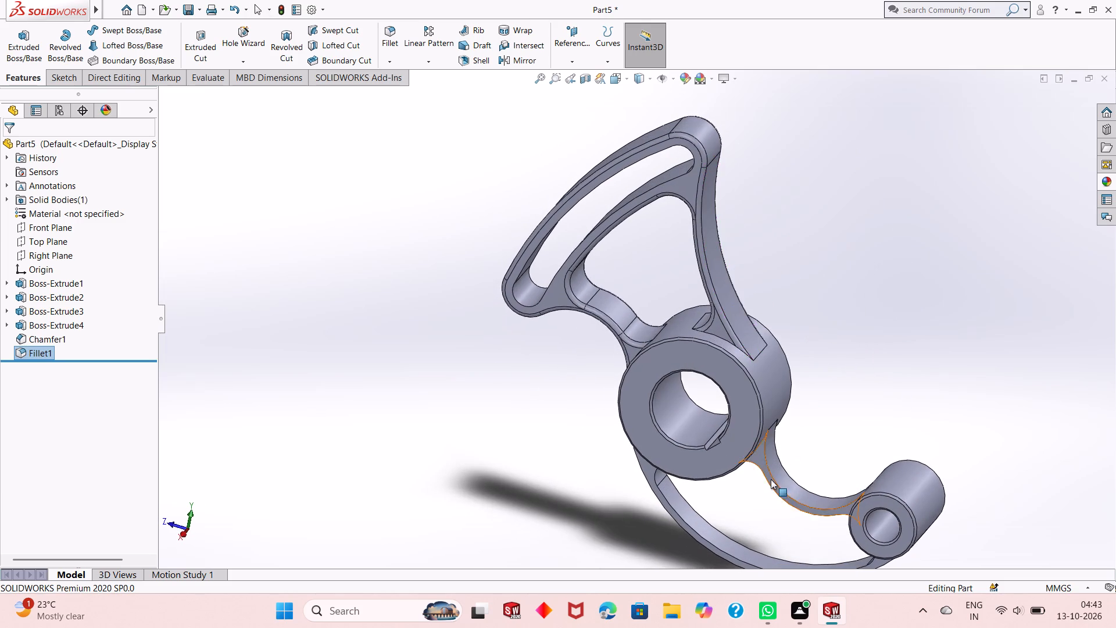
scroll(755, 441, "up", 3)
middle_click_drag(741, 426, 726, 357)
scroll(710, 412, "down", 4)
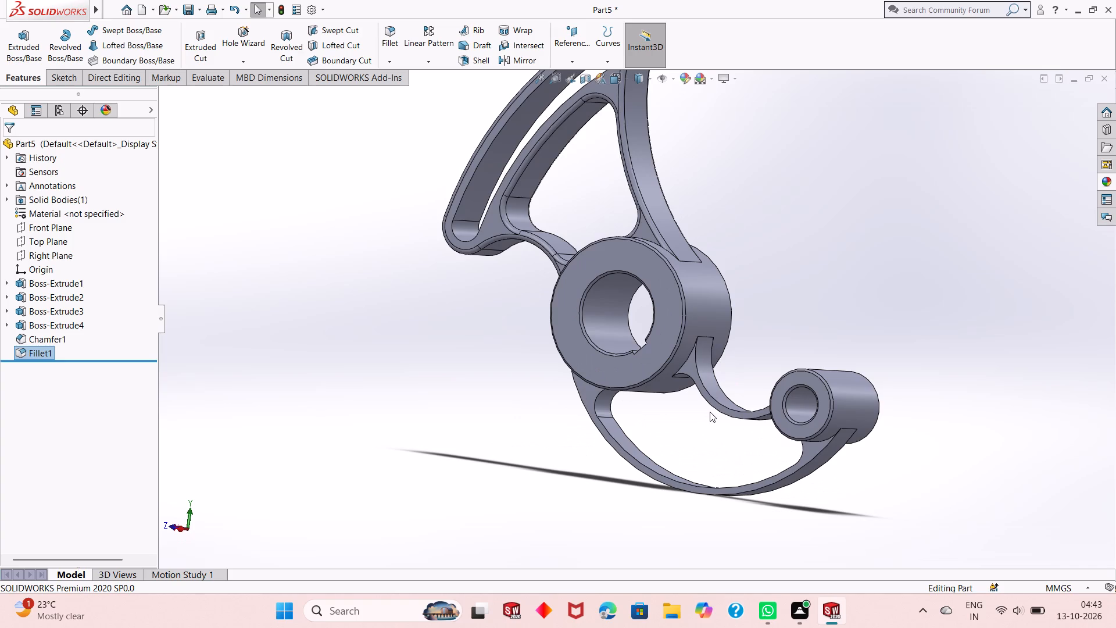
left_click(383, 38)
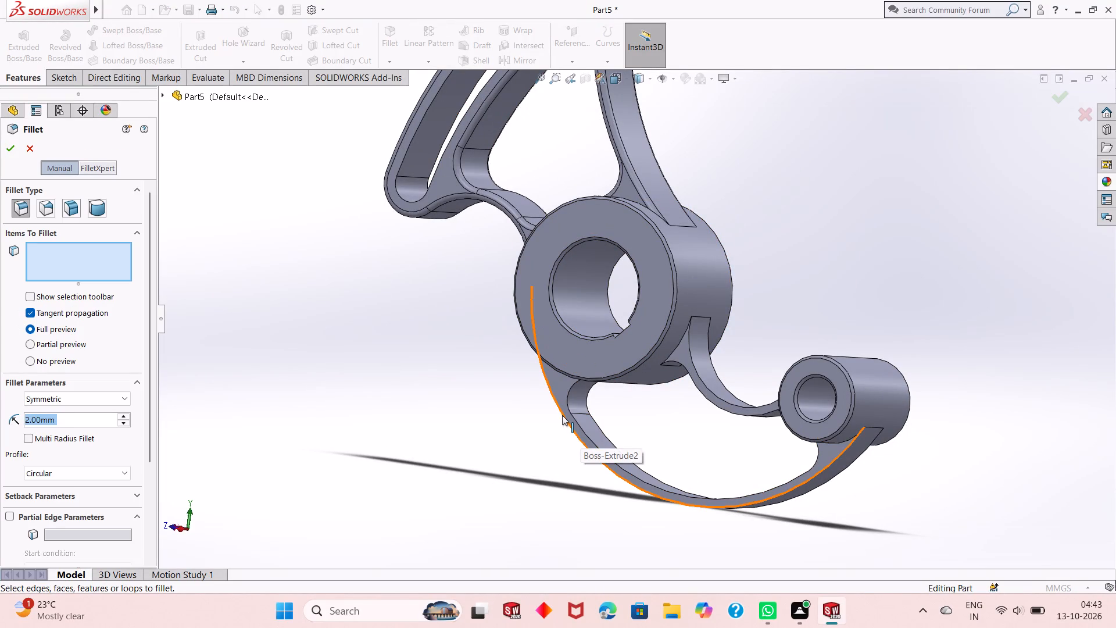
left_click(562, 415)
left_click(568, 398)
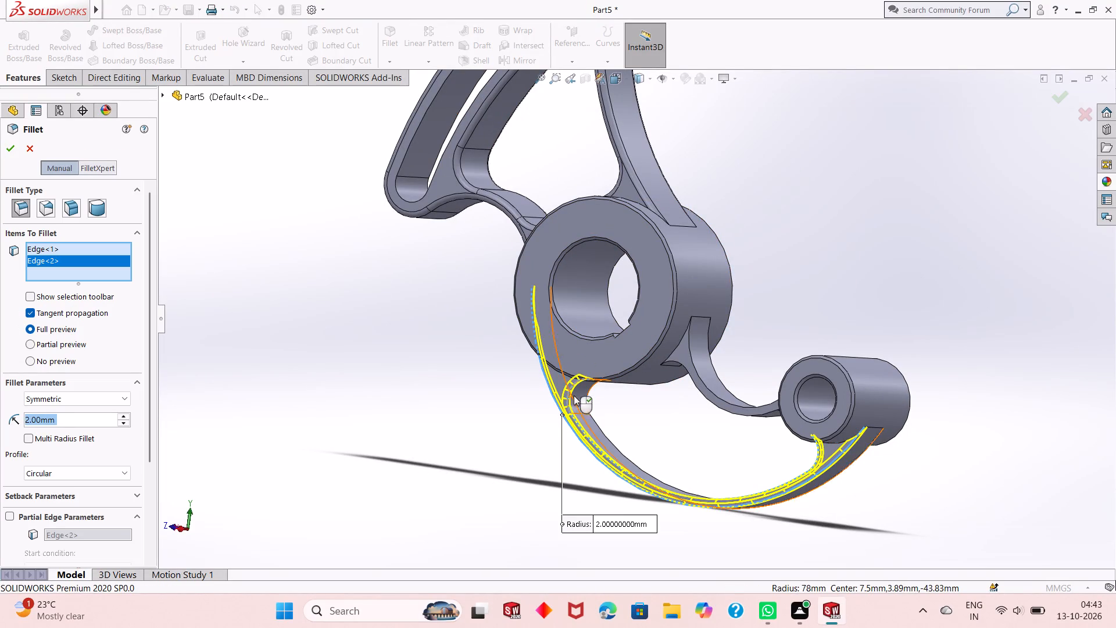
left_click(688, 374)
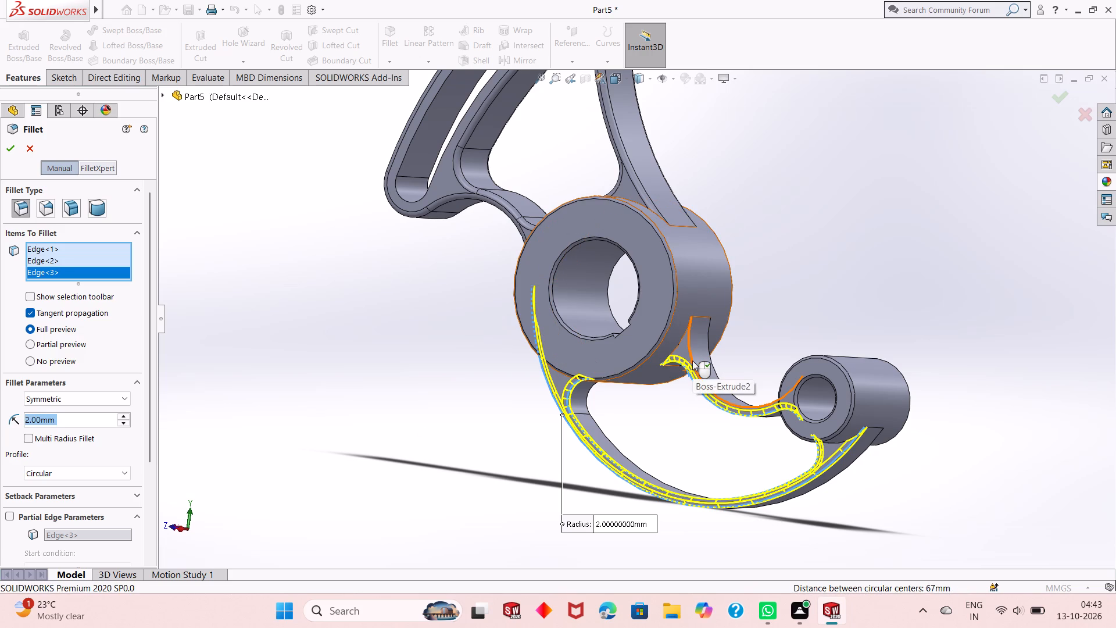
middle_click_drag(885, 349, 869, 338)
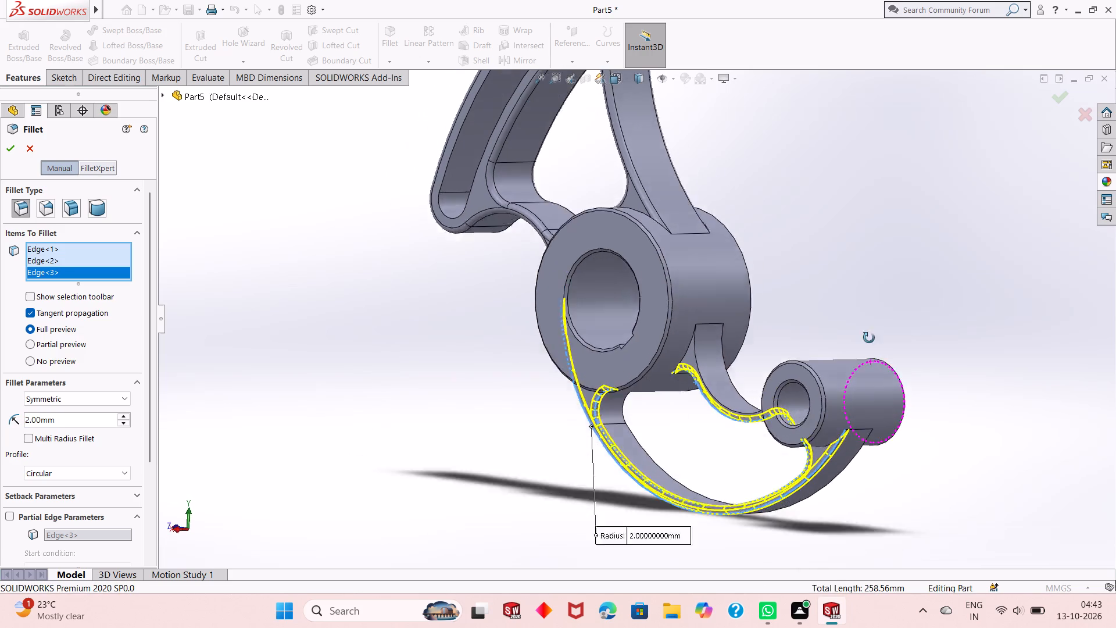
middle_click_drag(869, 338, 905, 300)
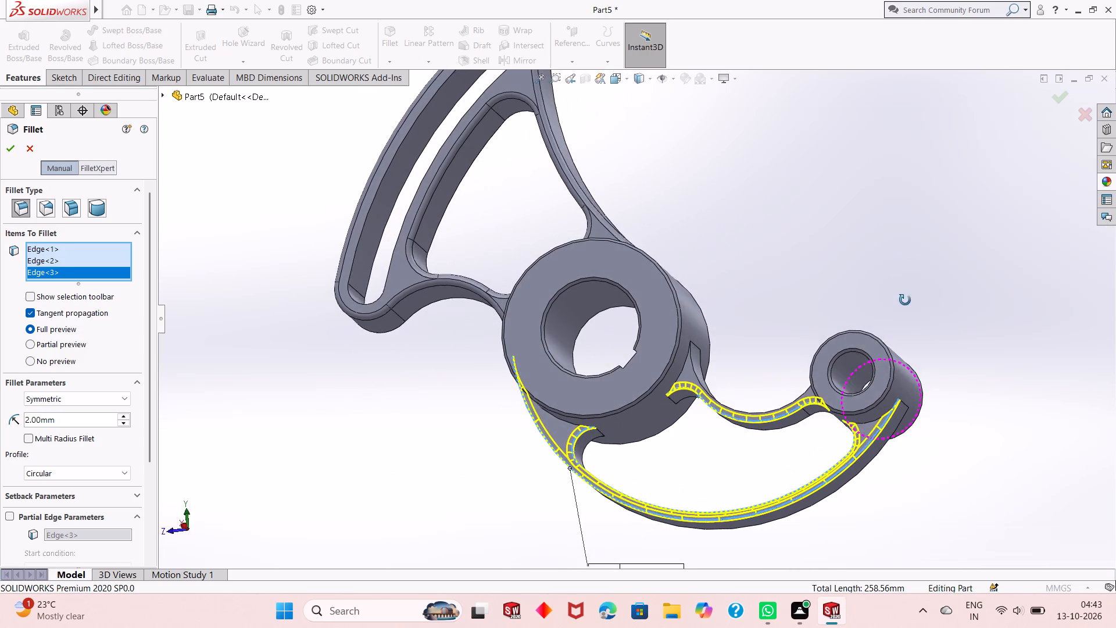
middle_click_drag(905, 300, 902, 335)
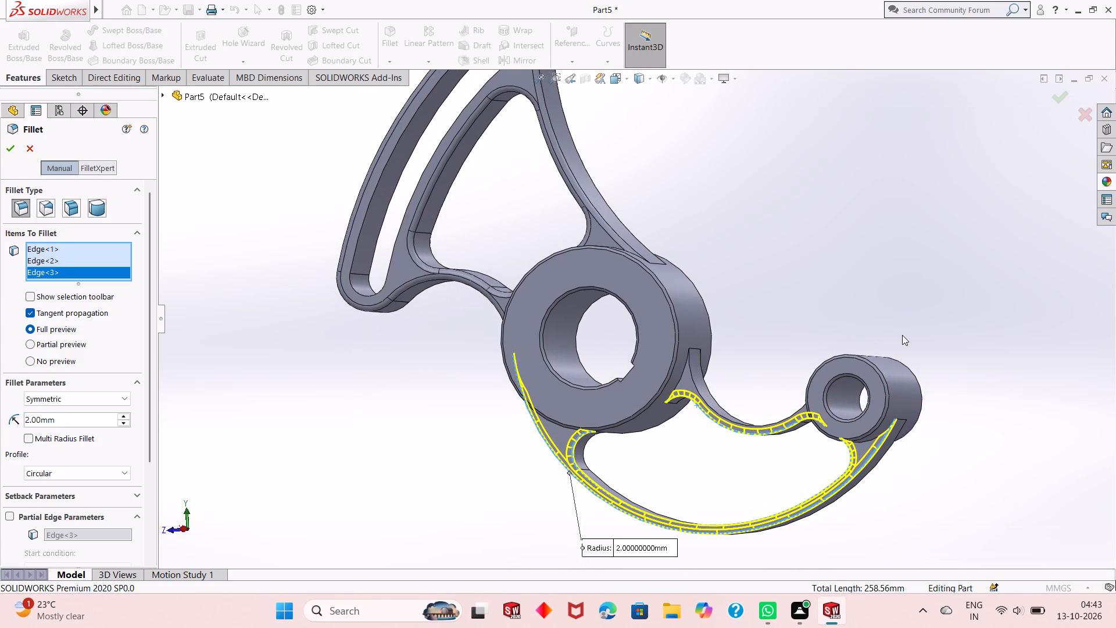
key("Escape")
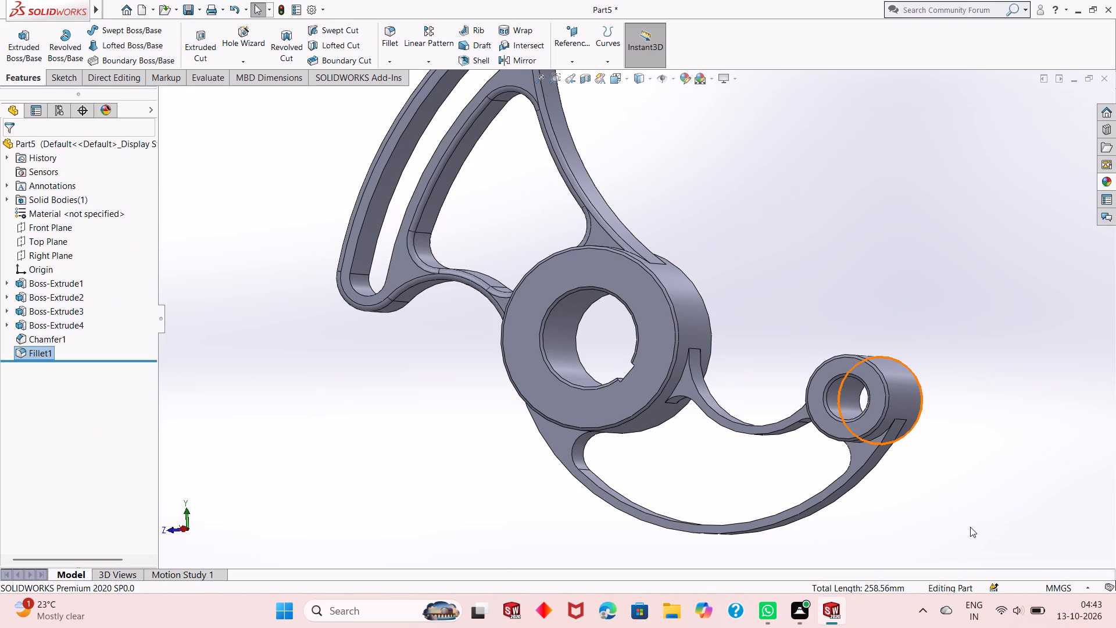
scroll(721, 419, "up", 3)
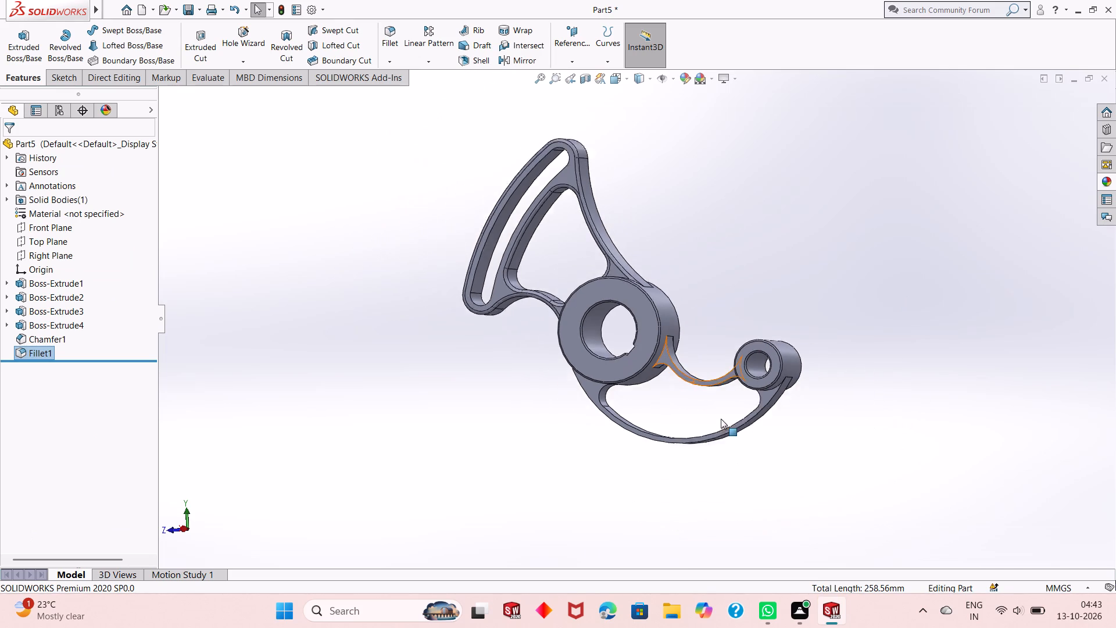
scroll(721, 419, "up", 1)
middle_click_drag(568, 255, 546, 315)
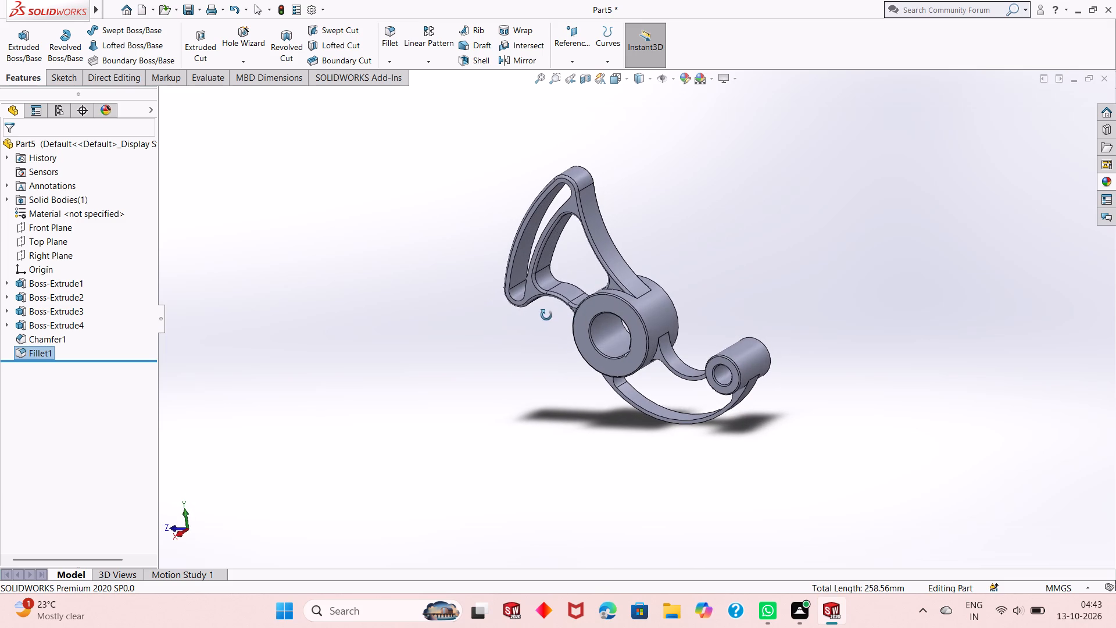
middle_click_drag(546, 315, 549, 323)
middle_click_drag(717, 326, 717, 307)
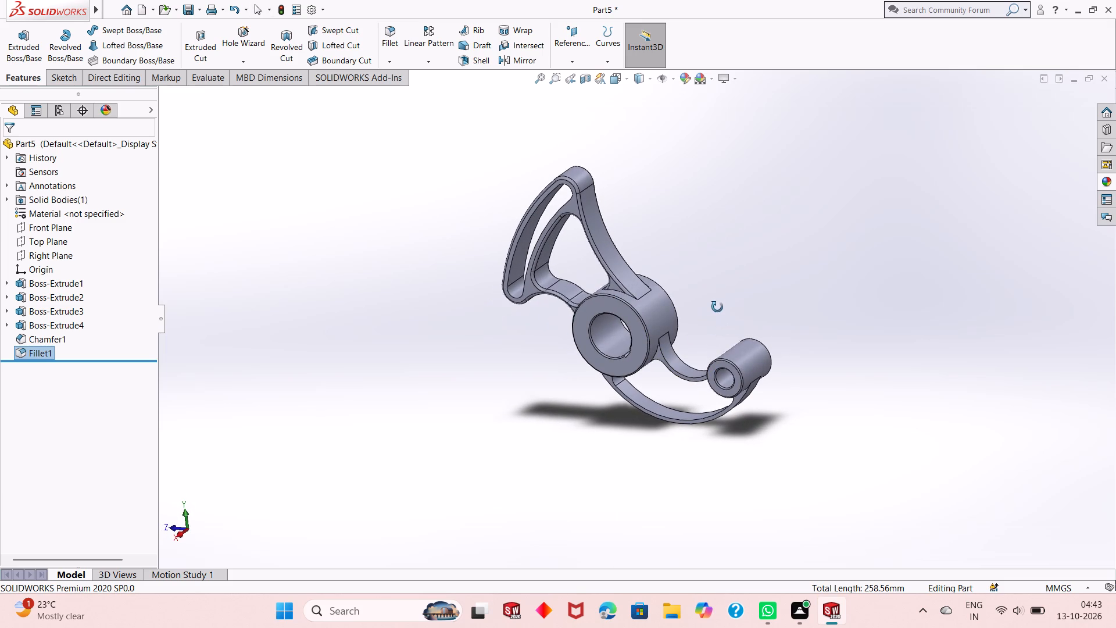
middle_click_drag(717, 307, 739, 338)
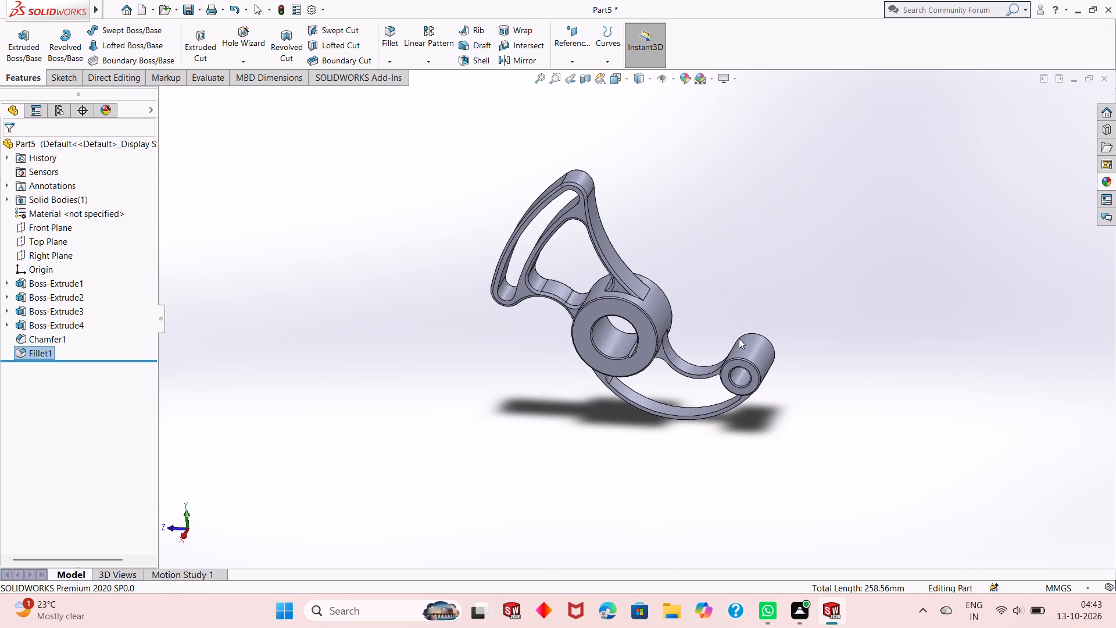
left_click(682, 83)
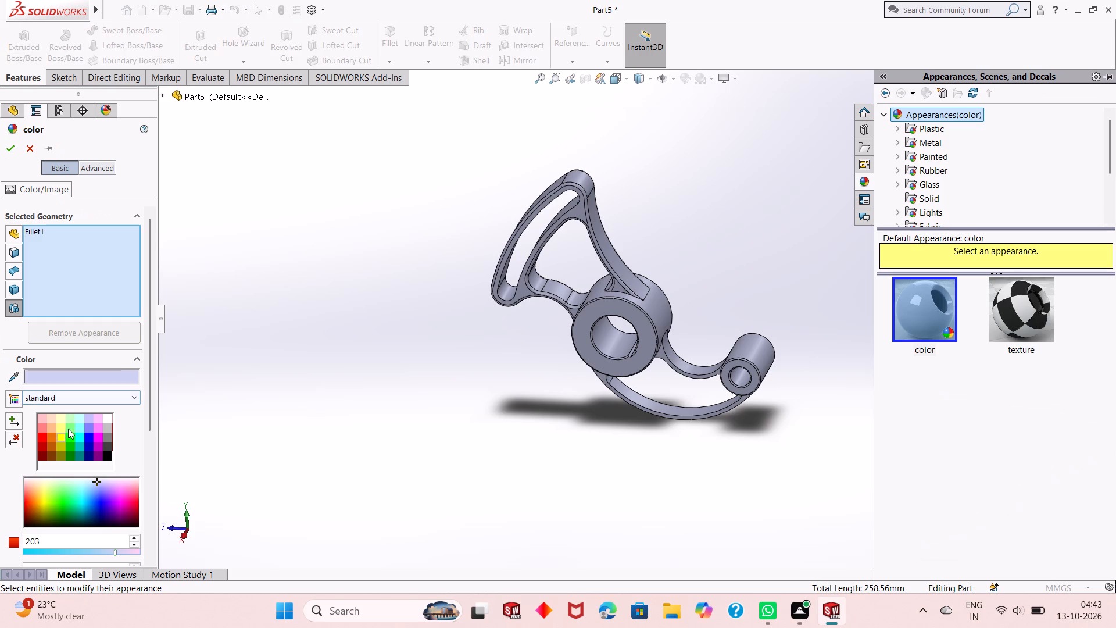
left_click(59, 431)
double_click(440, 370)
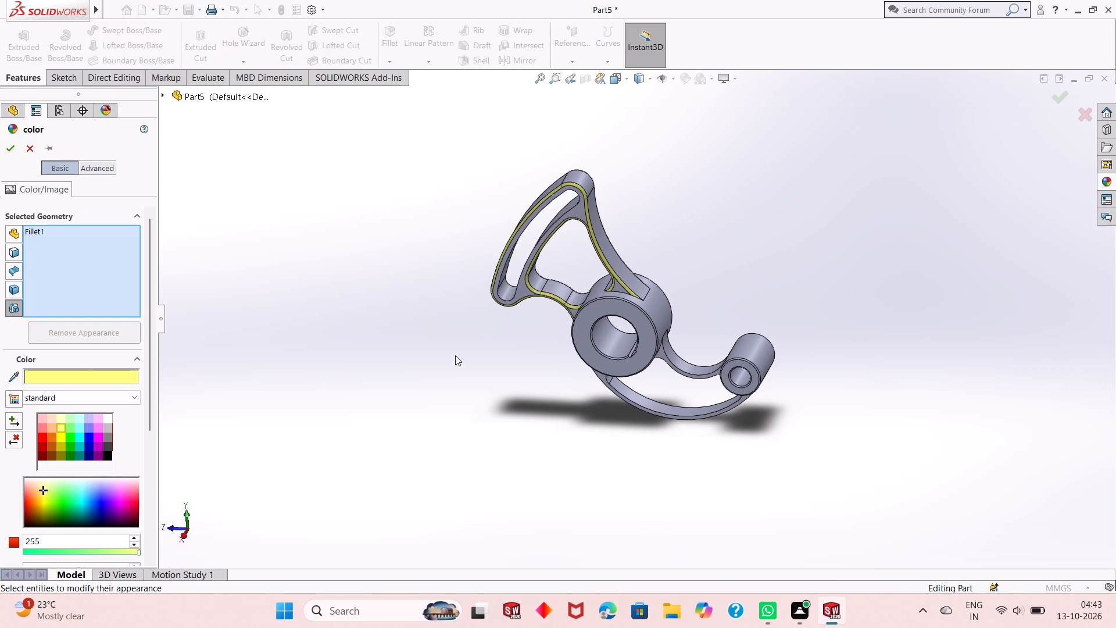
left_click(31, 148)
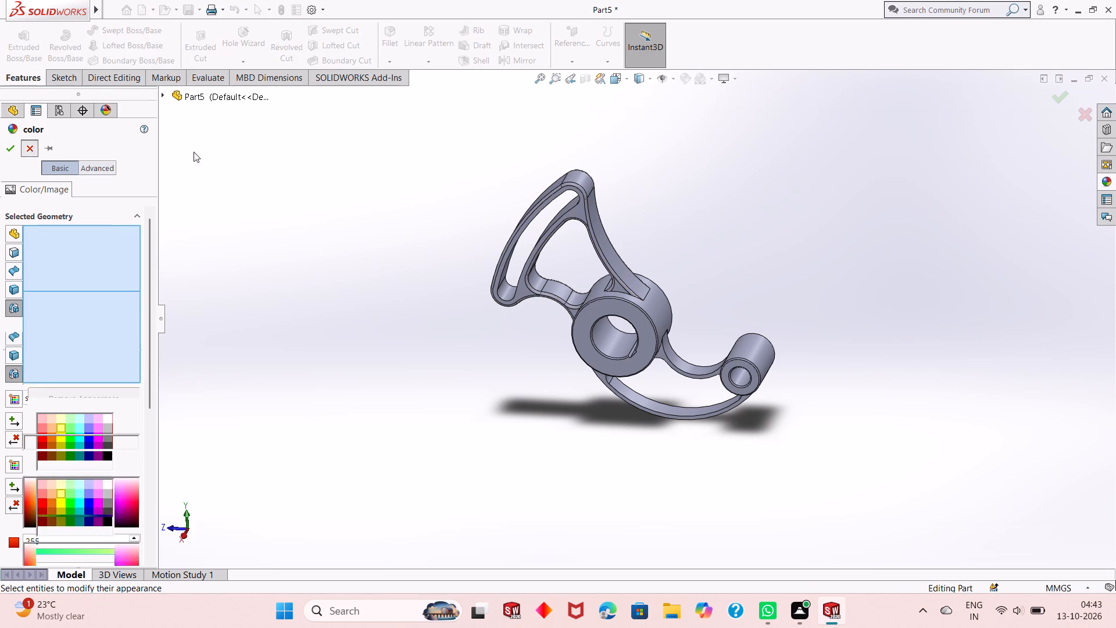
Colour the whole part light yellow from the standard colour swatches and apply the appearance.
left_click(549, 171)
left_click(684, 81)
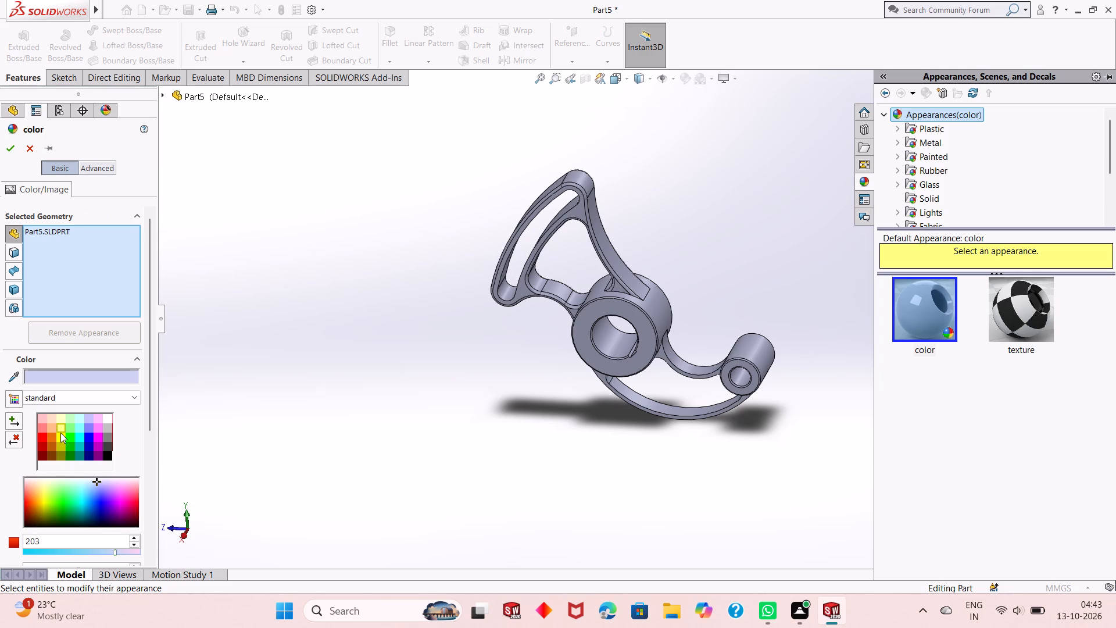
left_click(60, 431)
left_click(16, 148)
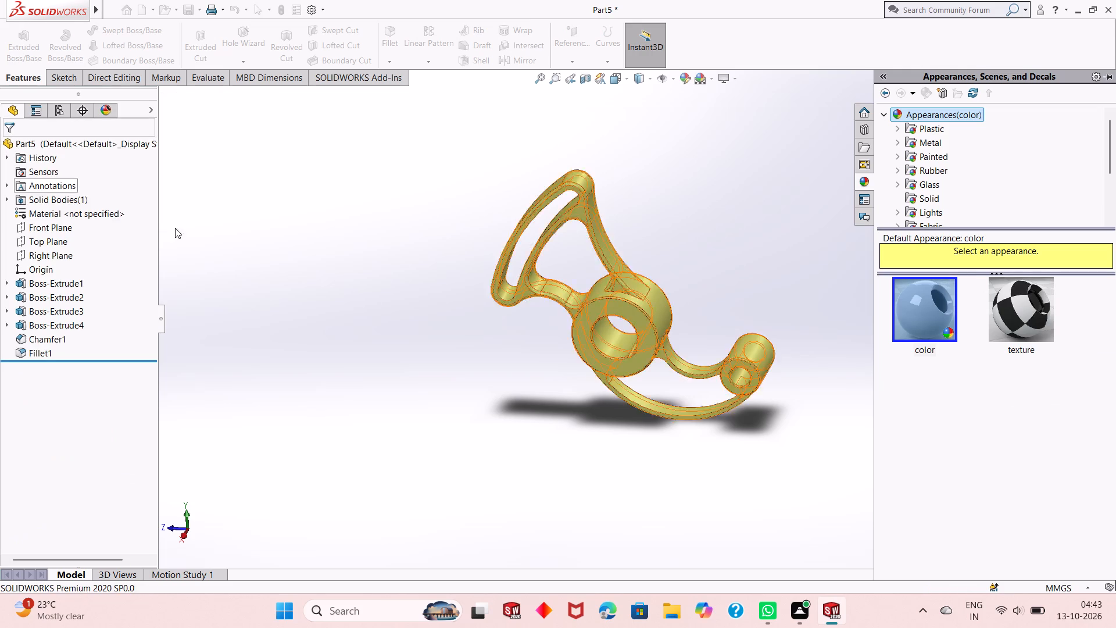
Examine the coloured lever from several angles, including the slotted arm, hub and small boss.
middle_click_drag(682, 350, 681, 315)
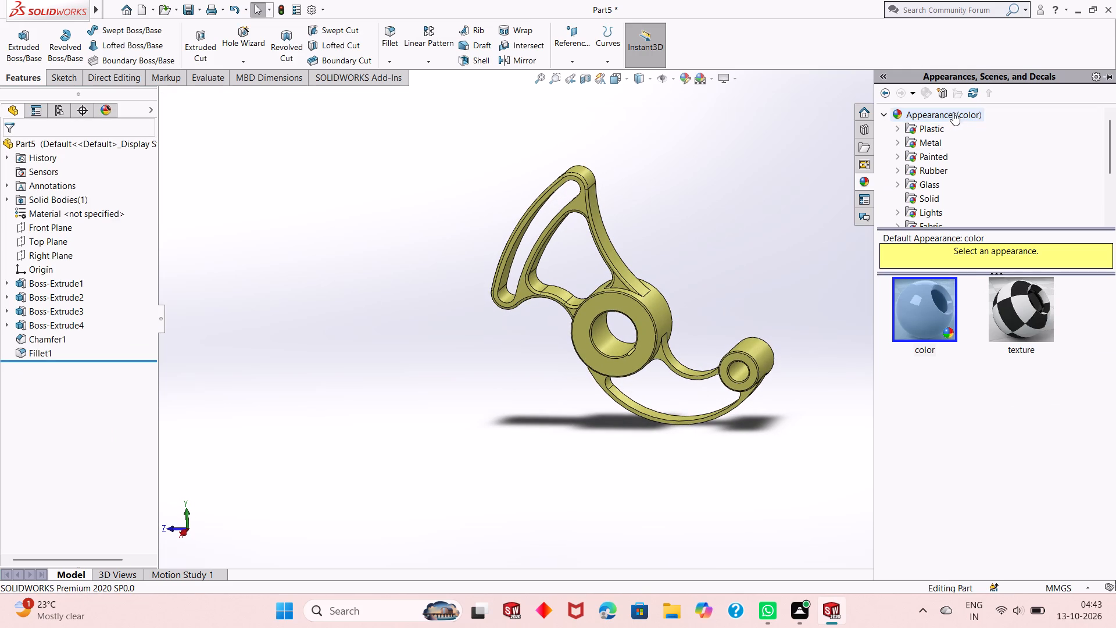
left_click(710, 268)
scroll(659, 341, "up", 2)
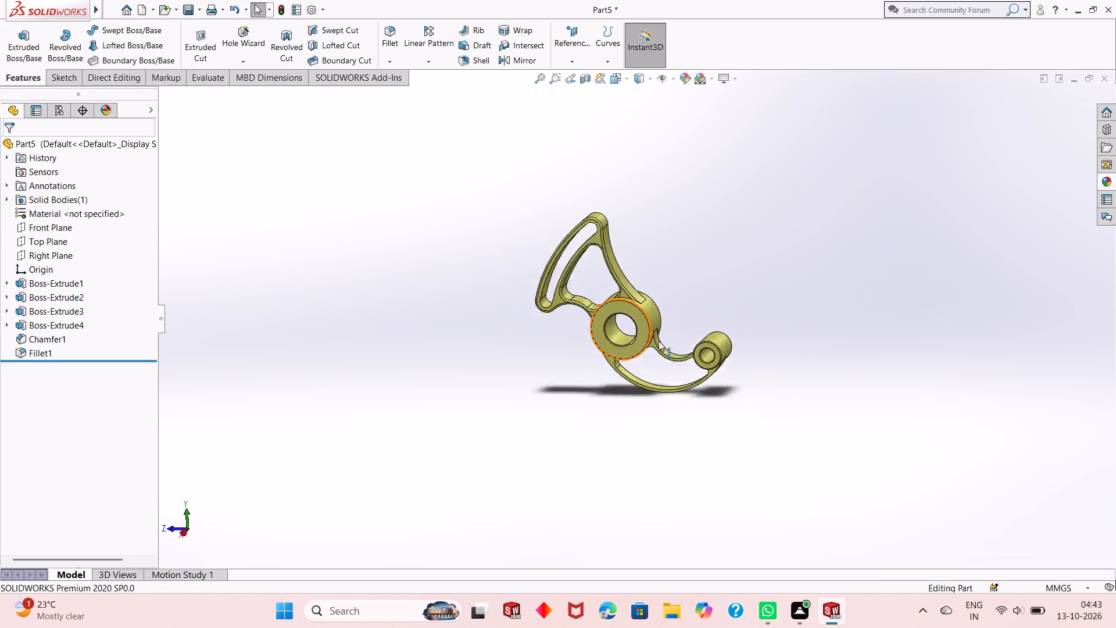
middle_click_drag(659, 341, 722, 329)
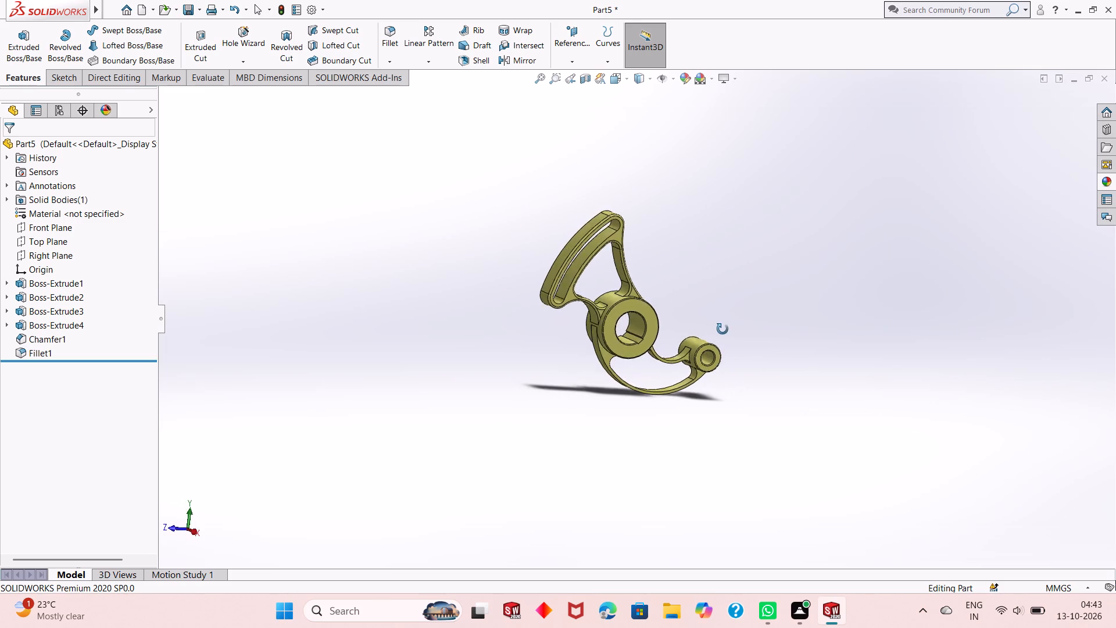
middle_click_drag(722, 329, 653, 333)
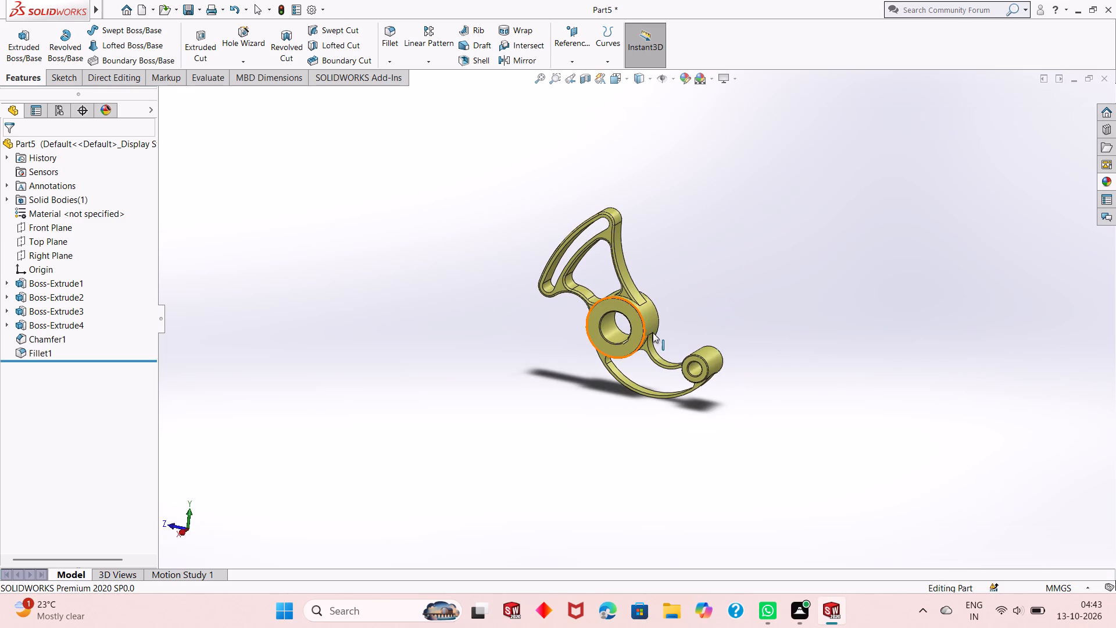
scroll(645, 326, "down", 4)
scroll(581, 324, "up", 3)
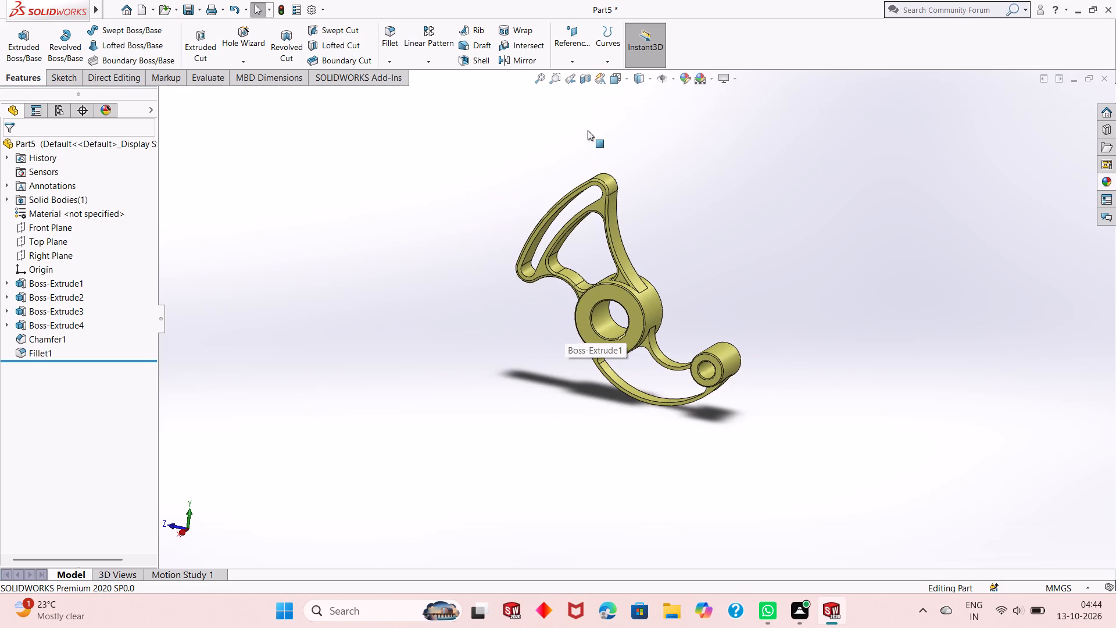
scroll(588, 129, "down", 2)
scroll(639, 411, "up", 3)
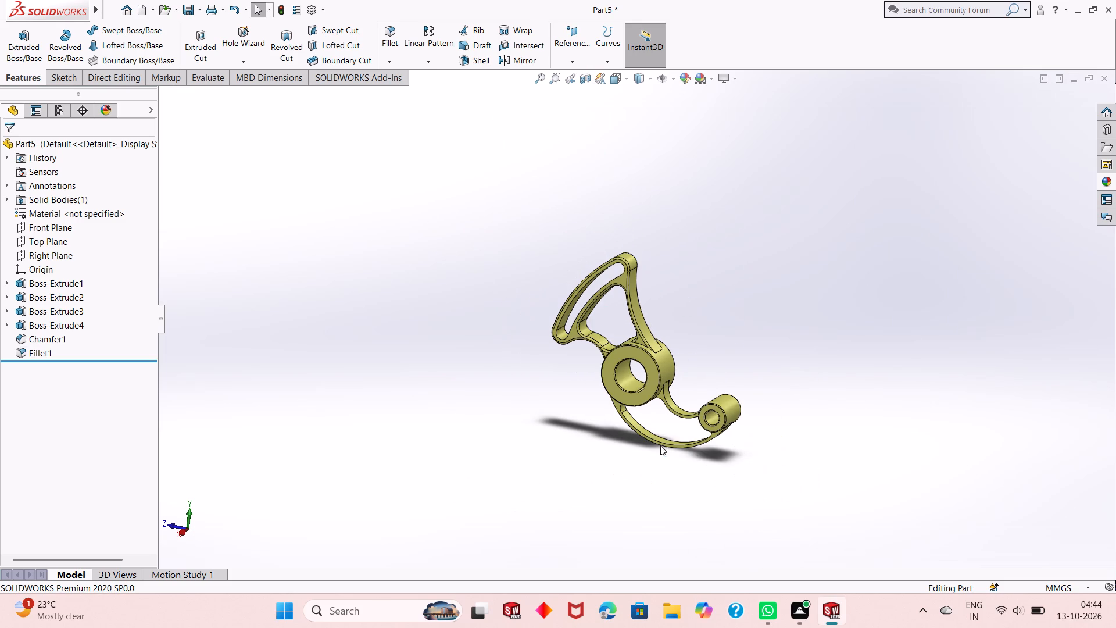
scroll(681, 415, "down", 2)
scroll(681, 415, "up", 1)
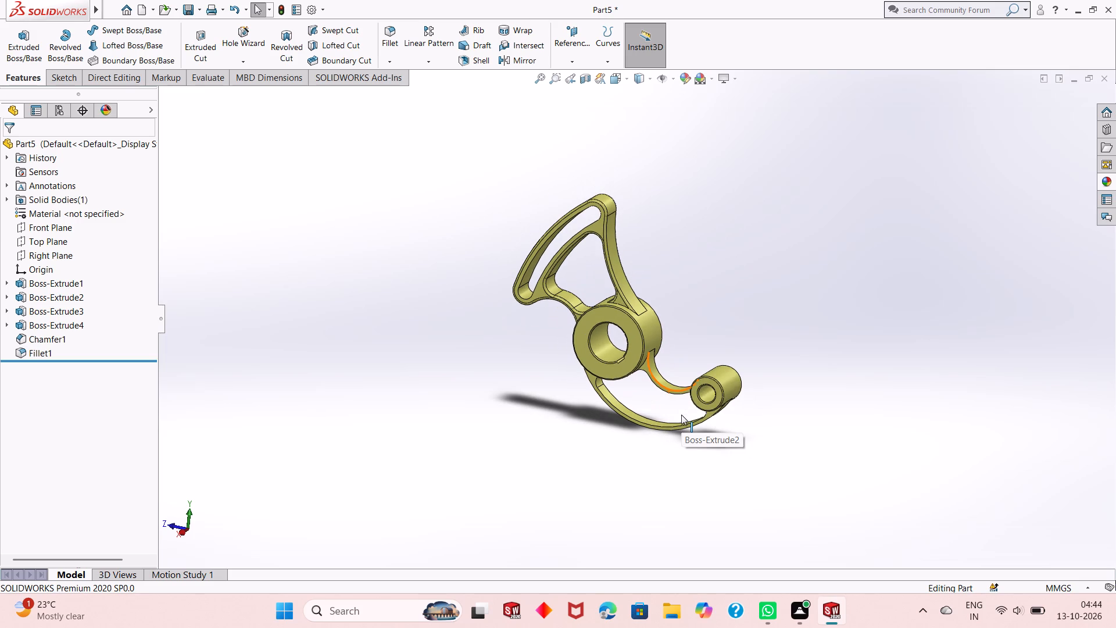
Undo the part's yellow colouring and the 2 mm fillet on the slotted arm.
key("ctrl+z")
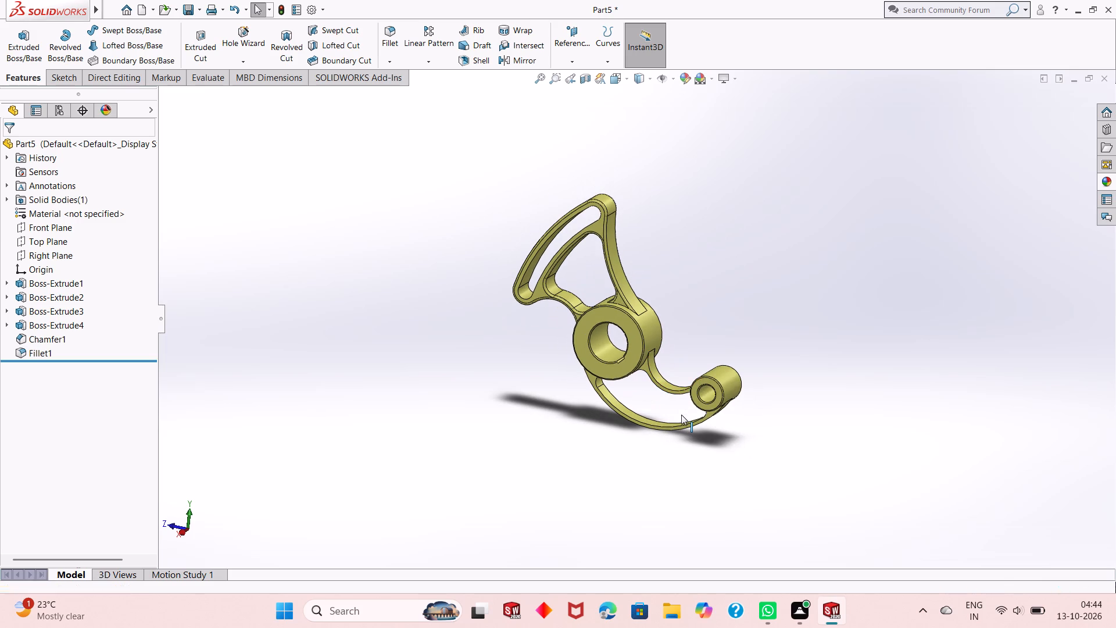
key("ctrl+z")
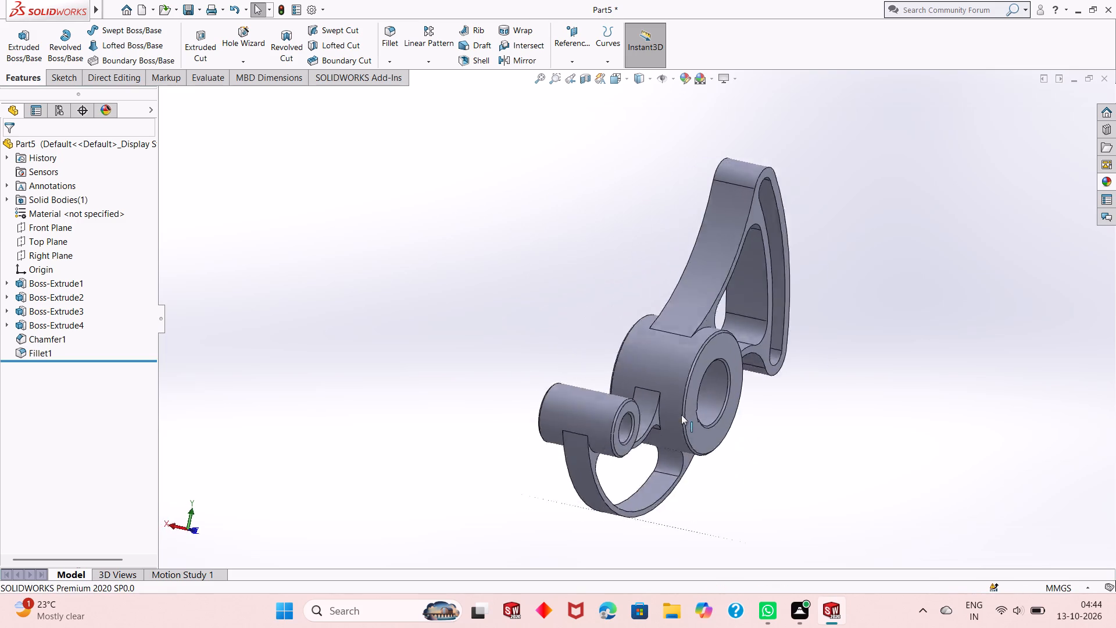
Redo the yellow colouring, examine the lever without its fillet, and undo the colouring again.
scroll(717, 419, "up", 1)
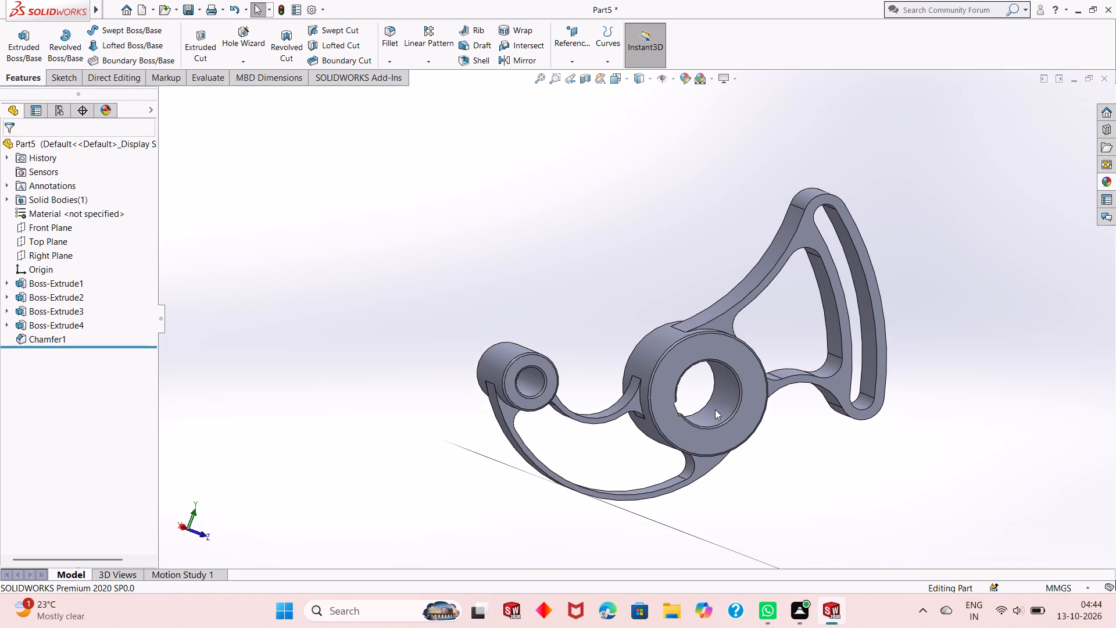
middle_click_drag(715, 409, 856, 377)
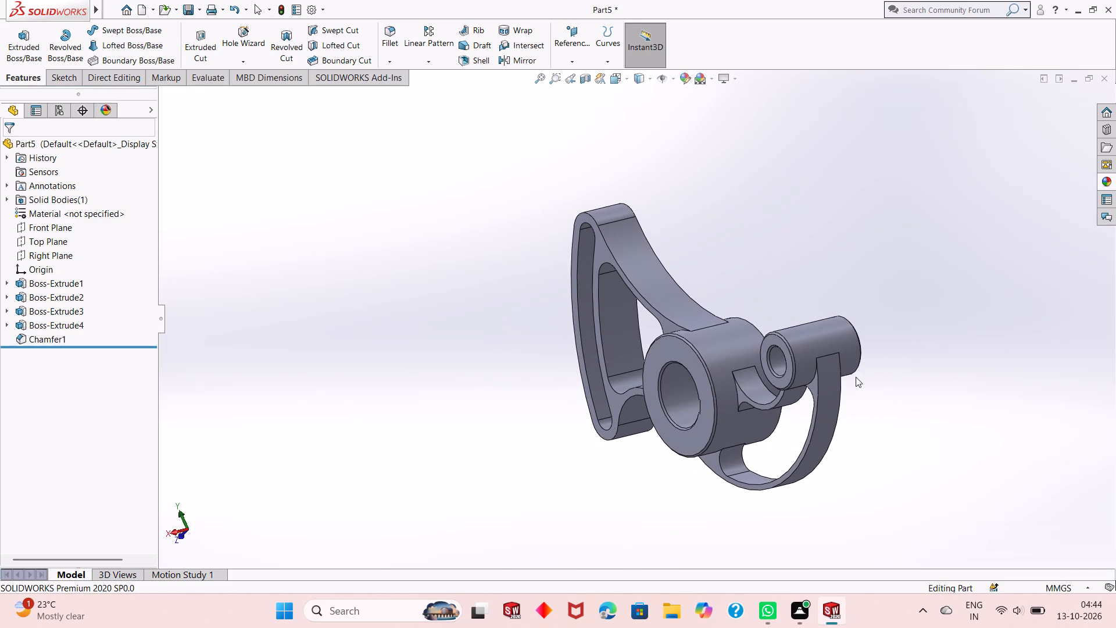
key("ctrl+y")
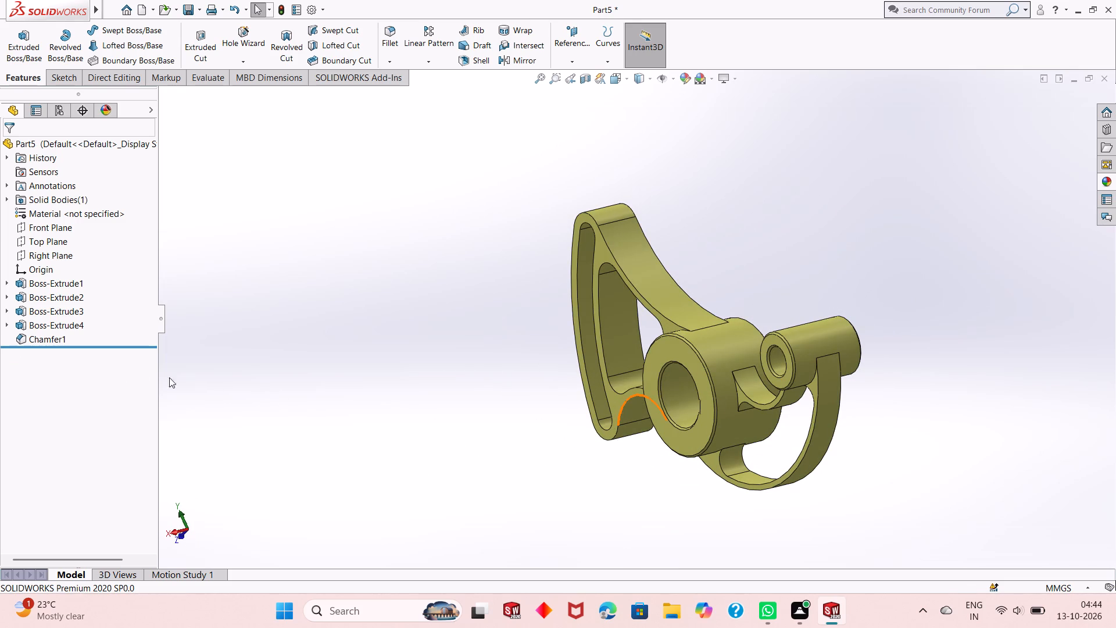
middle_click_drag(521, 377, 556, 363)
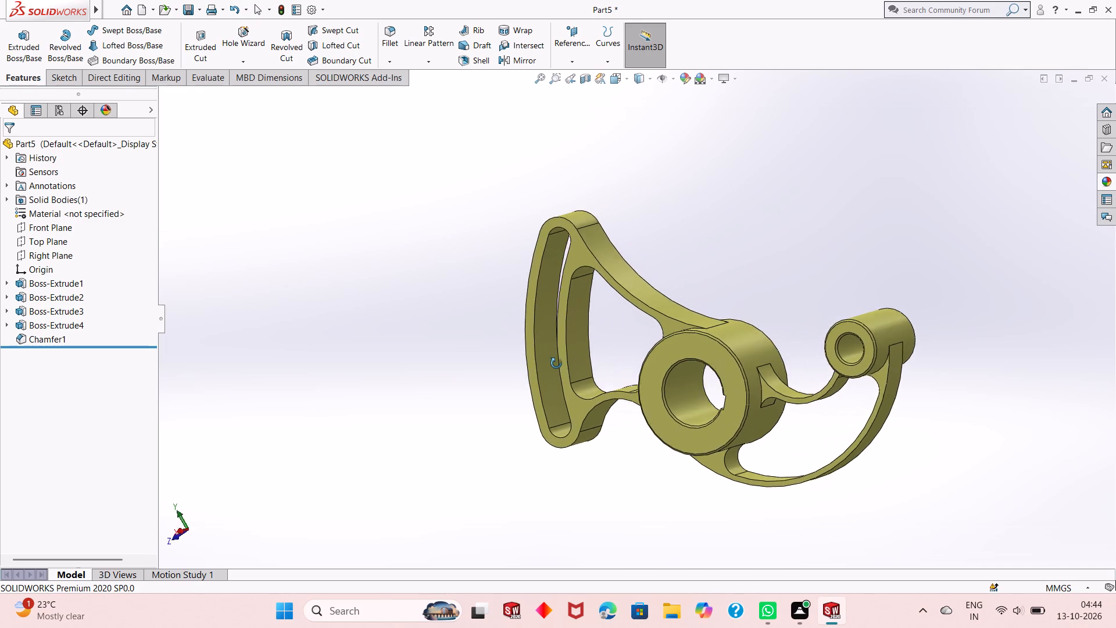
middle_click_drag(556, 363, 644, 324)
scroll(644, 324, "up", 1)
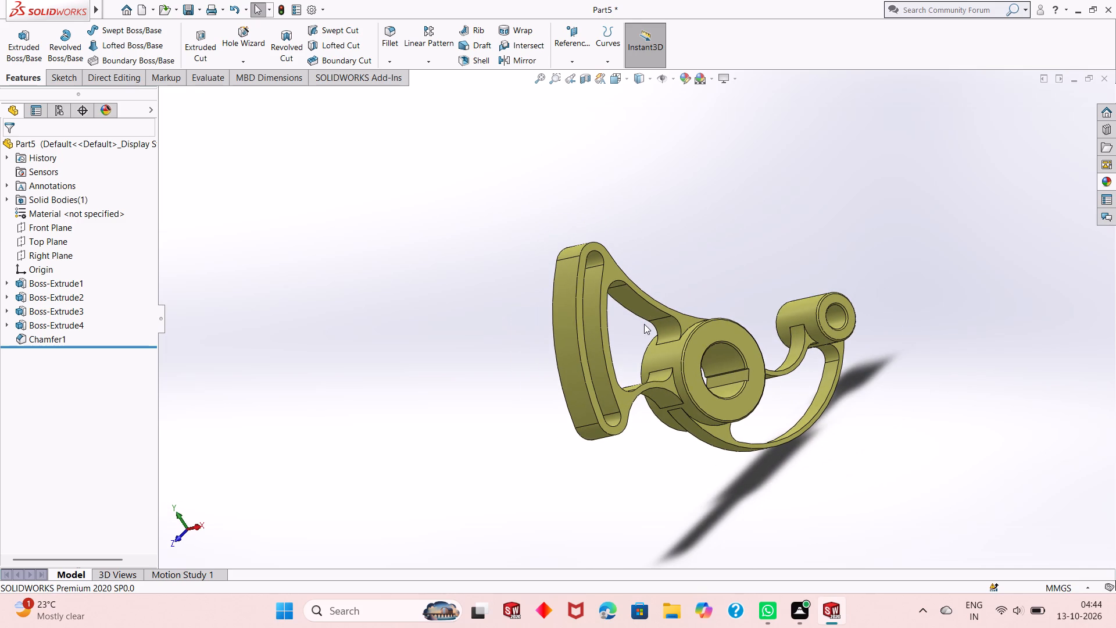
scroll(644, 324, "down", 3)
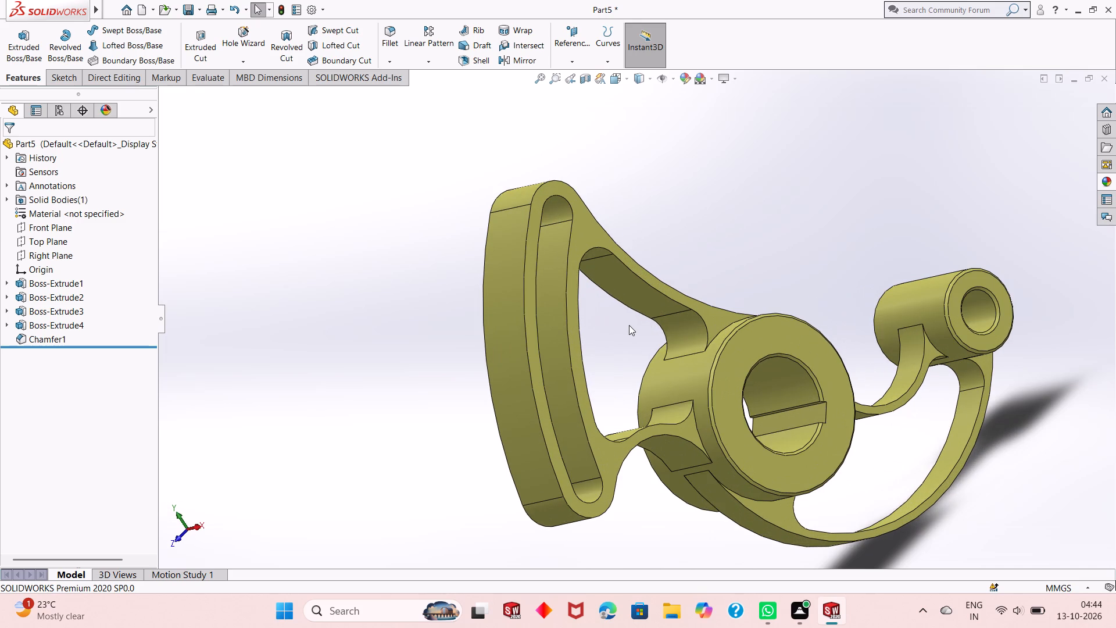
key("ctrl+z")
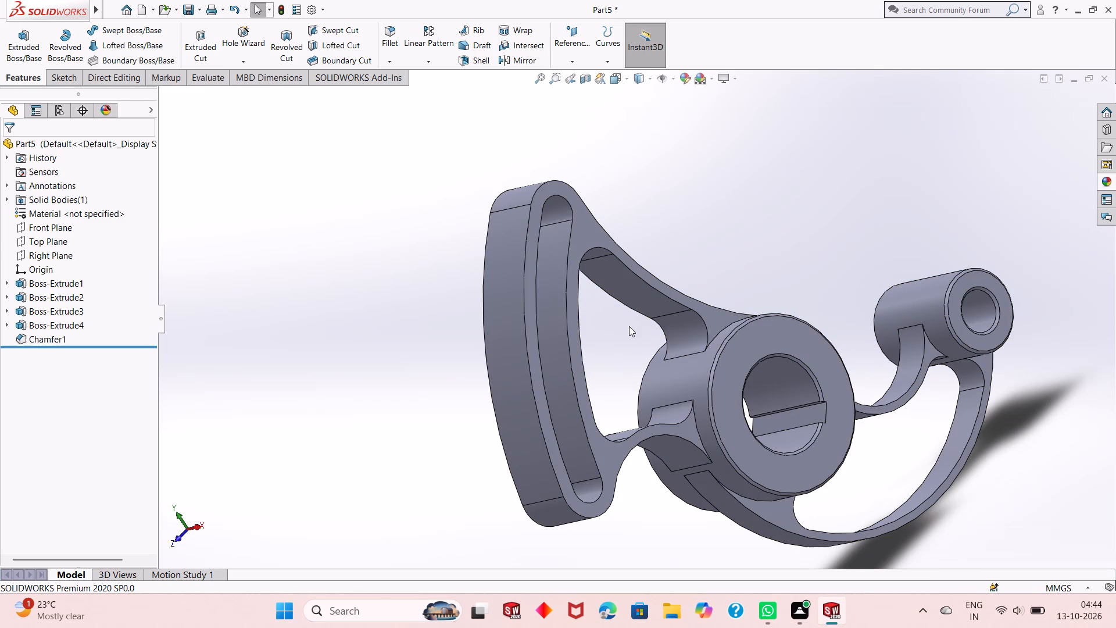
Open the slotted arm's sketch, examine its profile and dimensions, and exit it without edits.
scroll(678, 409, "up", 1)
middle_click_drag(693, 412, 627, 398)
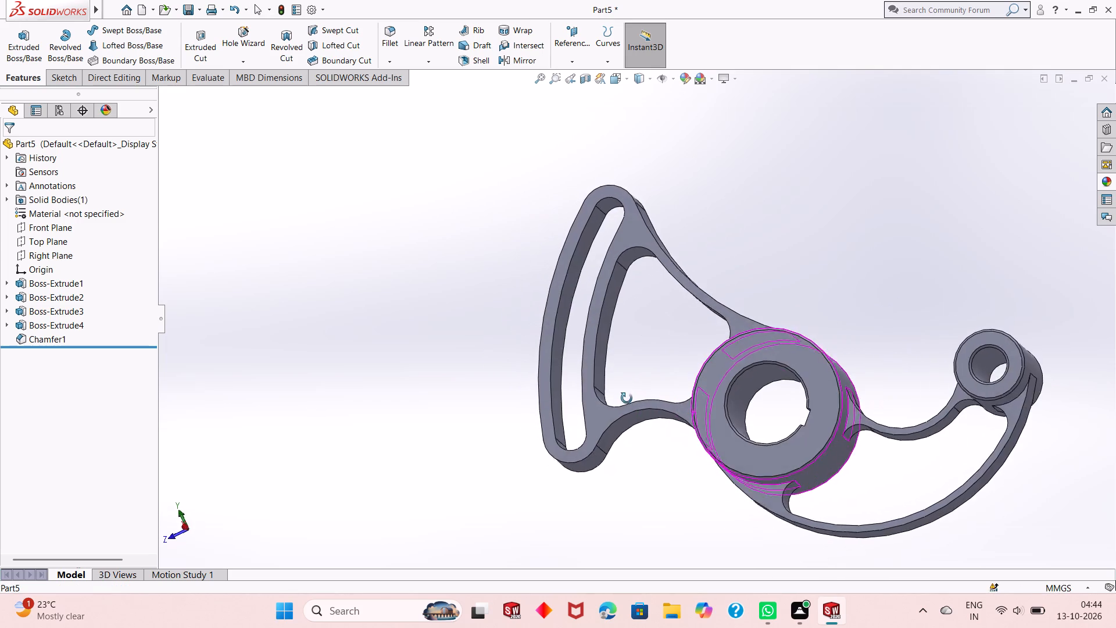
middle_click_drag(627, 398, 637, 442)
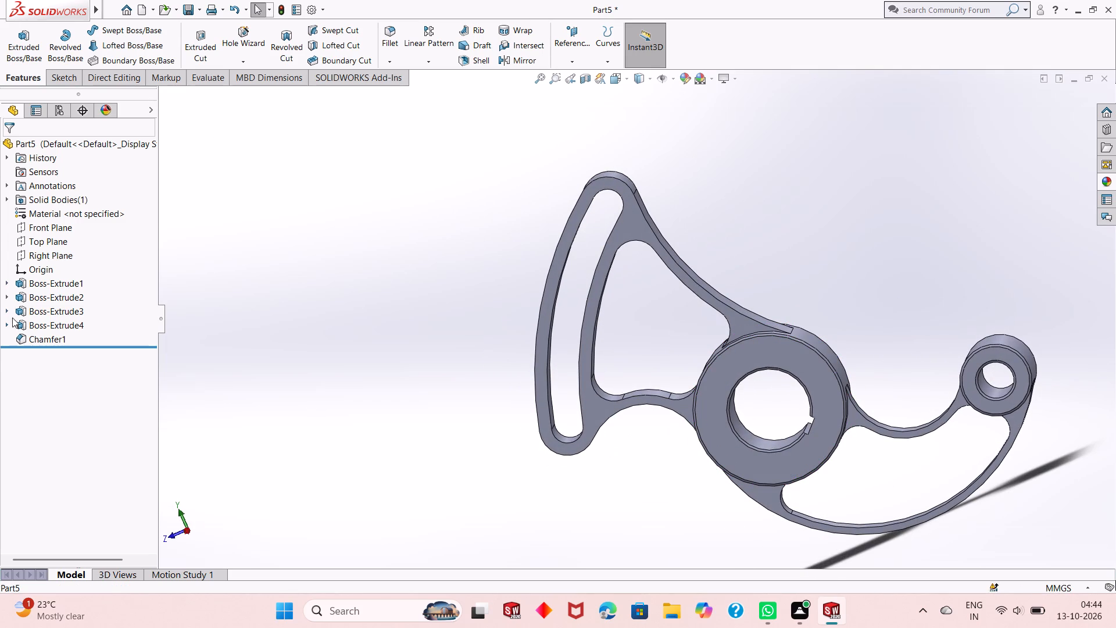
left_click(5, 327)
left_click(50, 337)
left_click(62, 304)
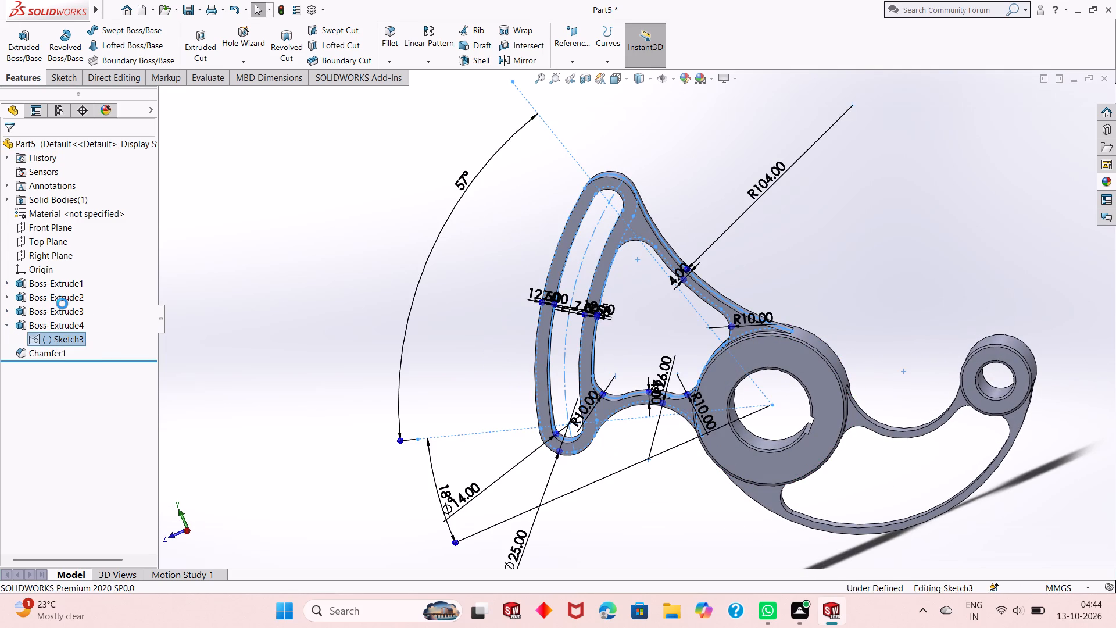
scroll(653, 272, "down", 3)
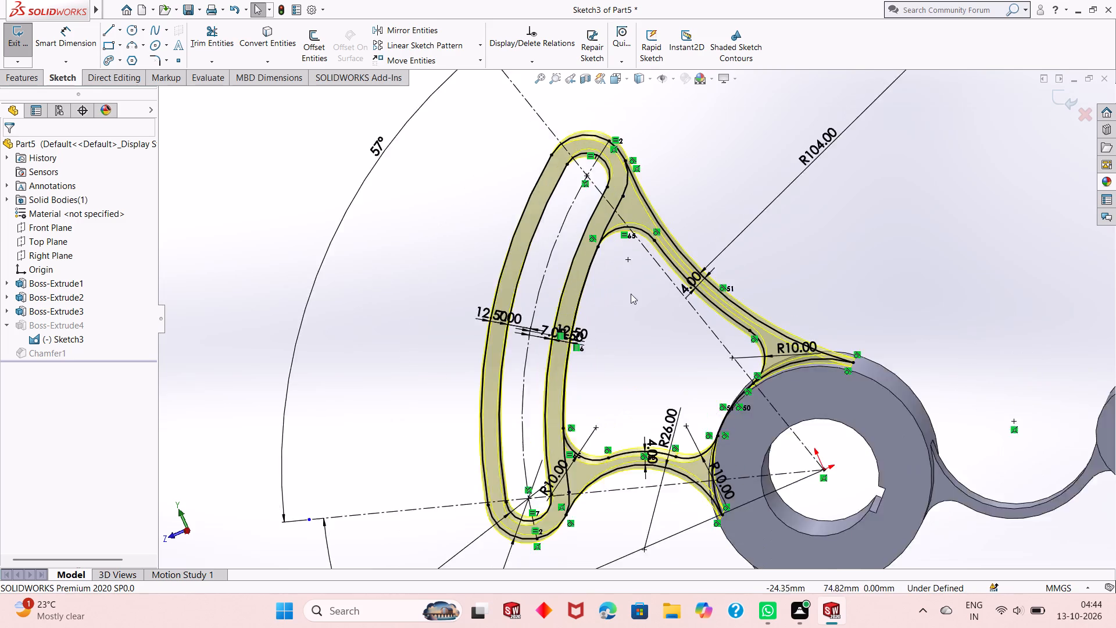
scroll(581, 333, "up", 2)
scroll(858, 370, "down", 2)
scroll(568, 372, "up", 1)
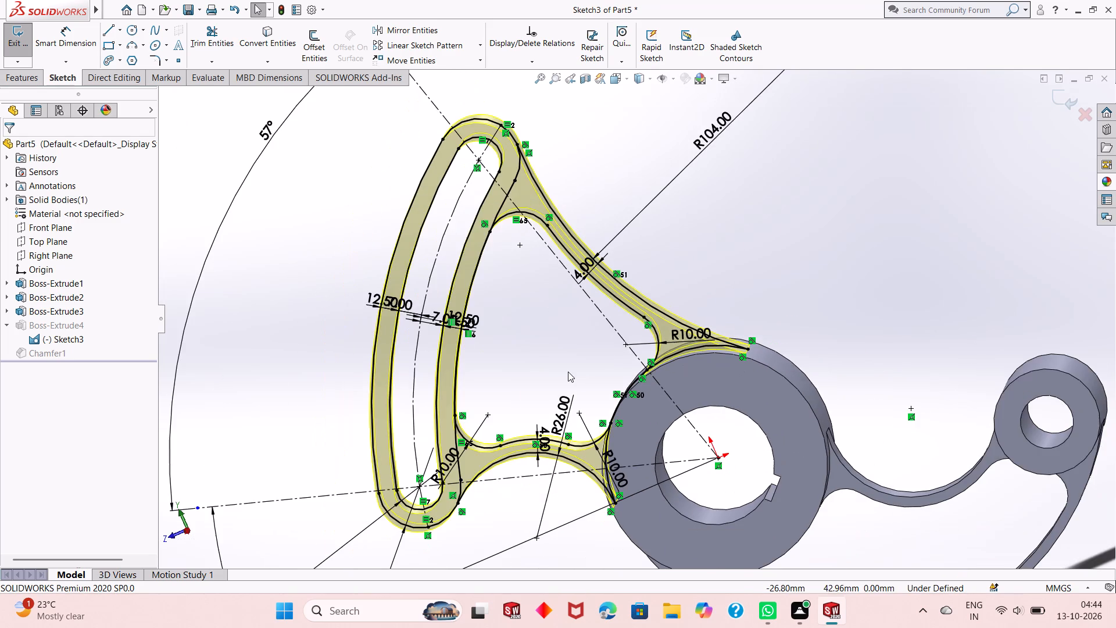
scroll(567, 372, "up", 3)
left_click(1060, 96)
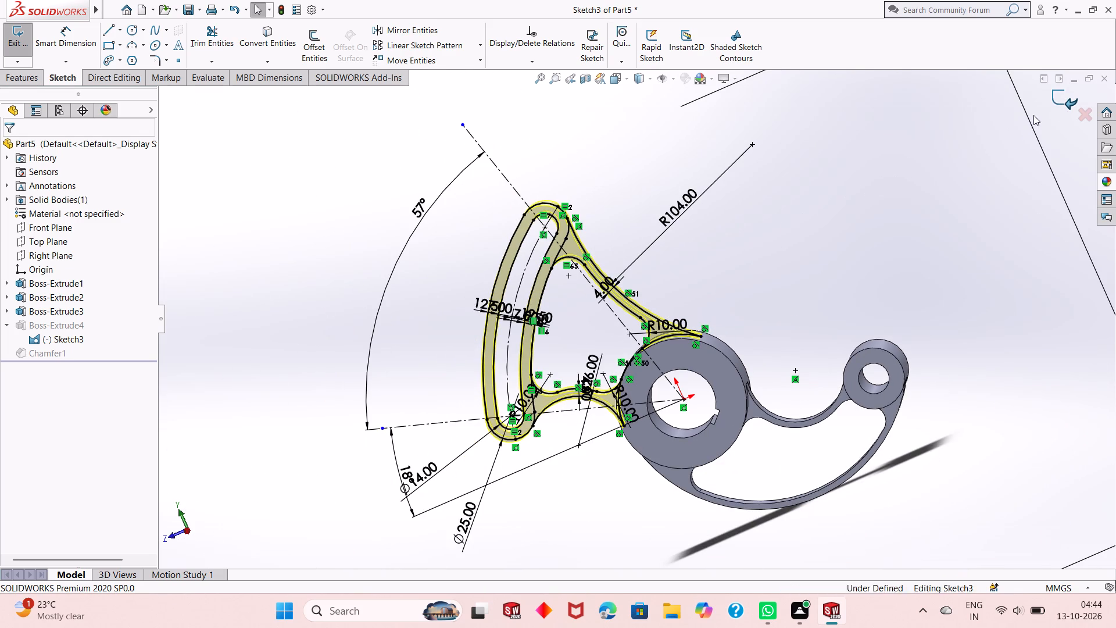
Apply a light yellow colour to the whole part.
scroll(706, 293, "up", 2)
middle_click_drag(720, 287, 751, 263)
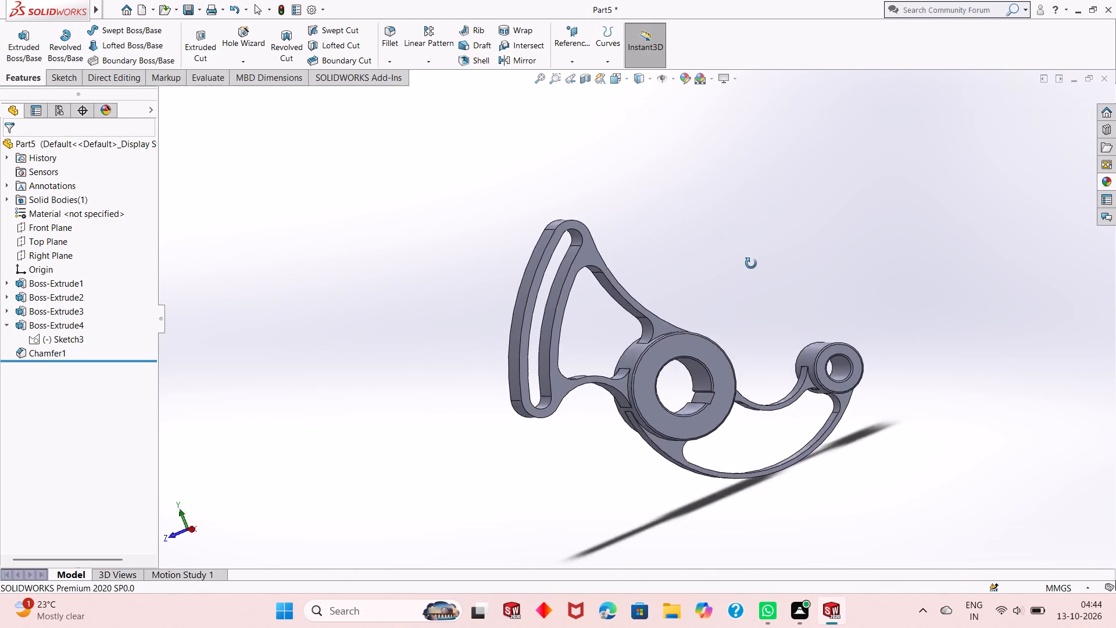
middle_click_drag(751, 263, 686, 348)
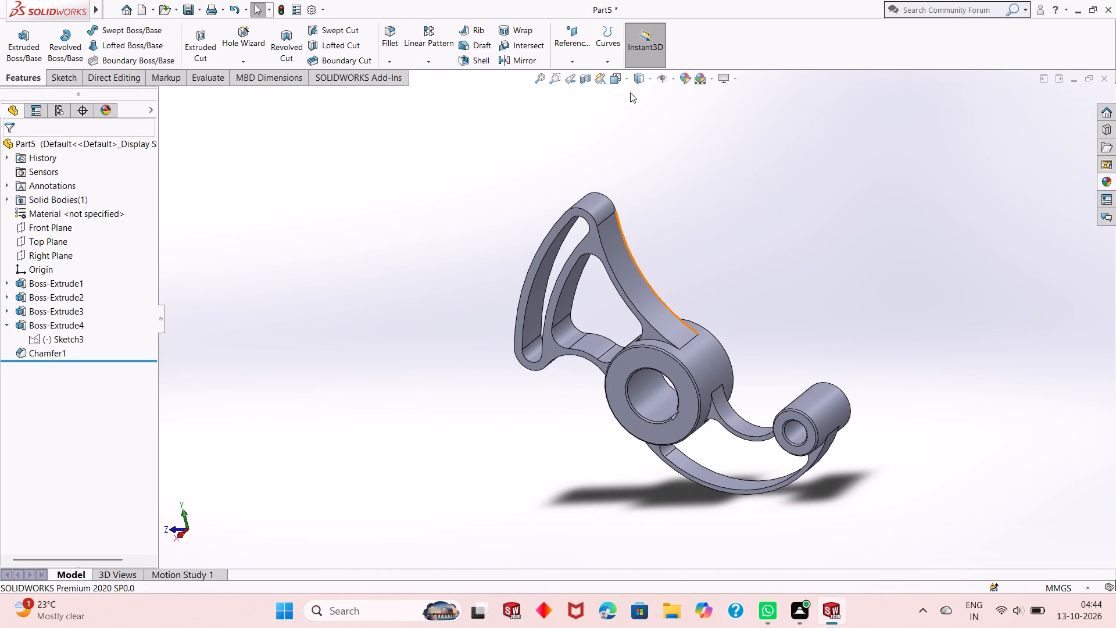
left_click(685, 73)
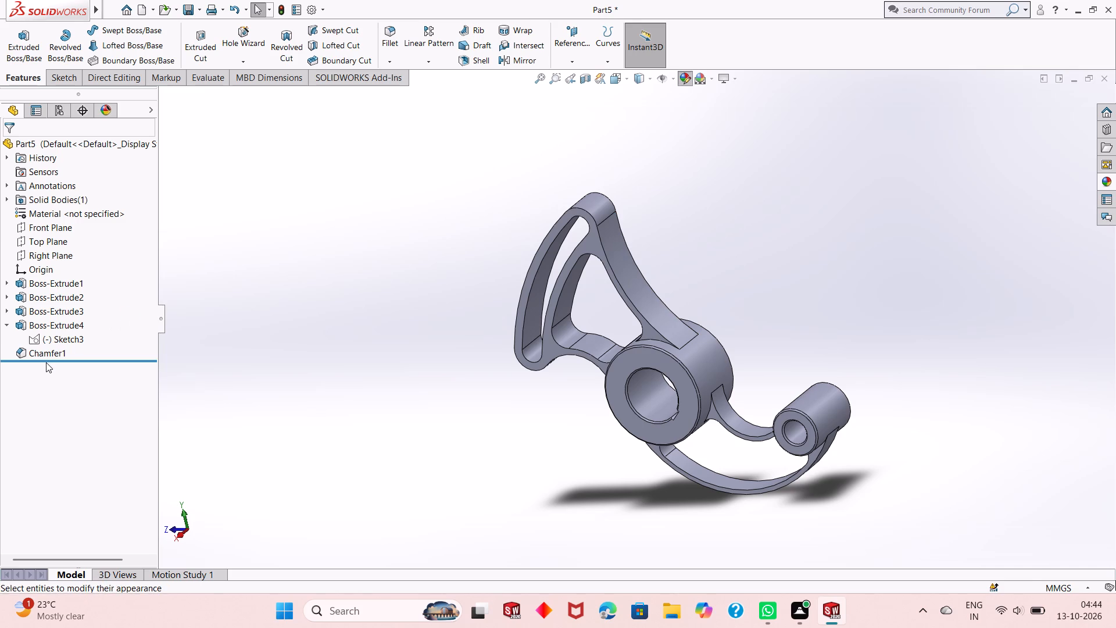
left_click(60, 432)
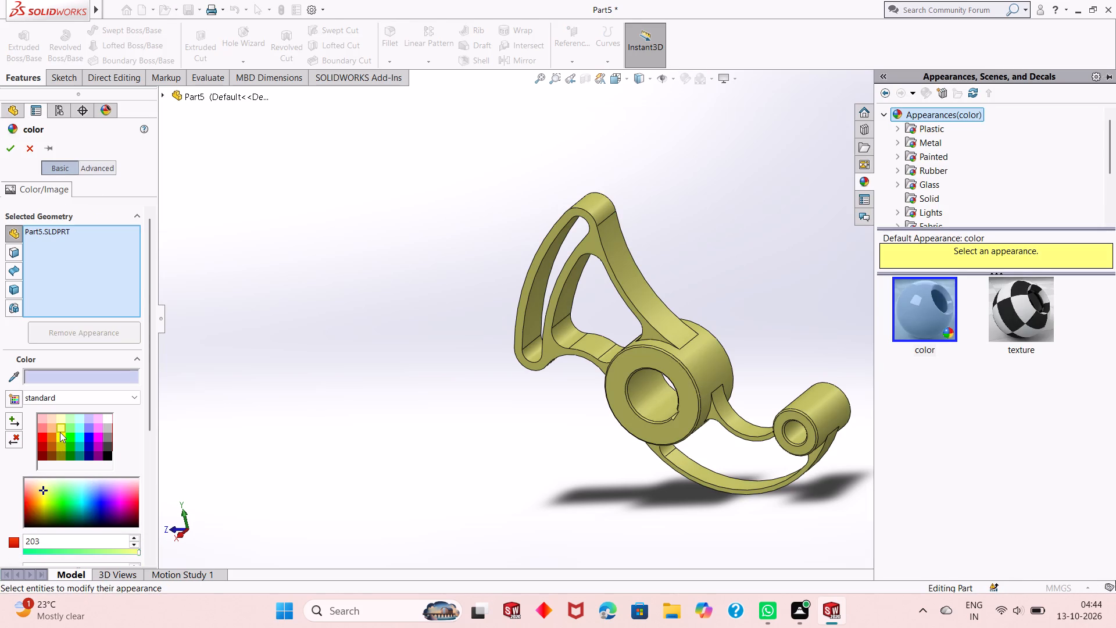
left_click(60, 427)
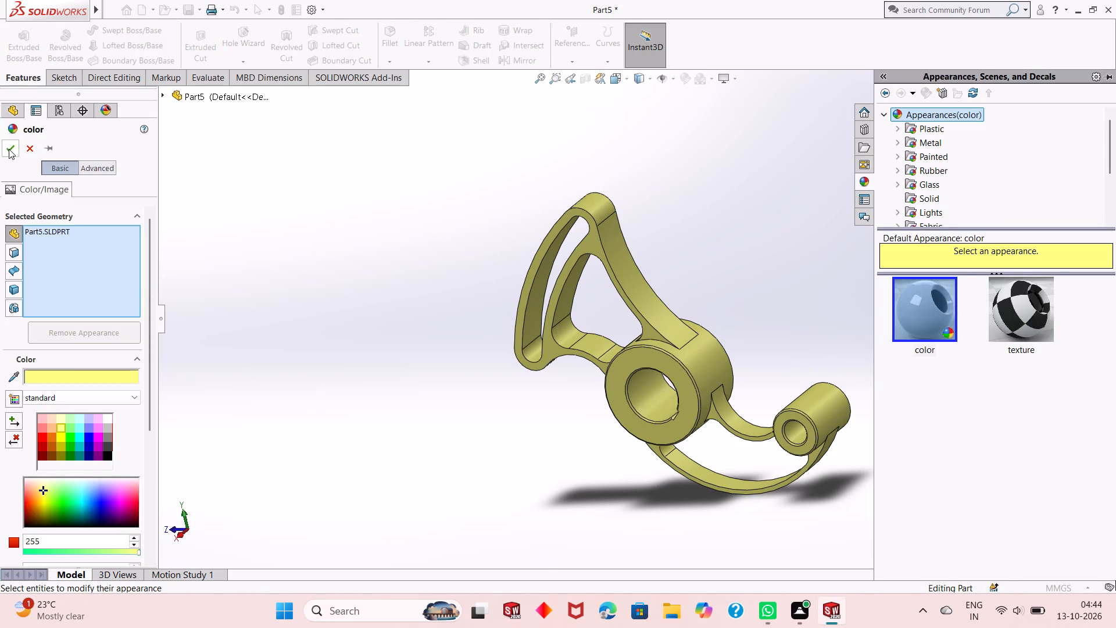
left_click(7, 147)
Examine the coloured lever from several angles, including the slotted arm, keyed hub and small boss.
scroll(534, 326, "up", 2)
middle_click_drag(601, 379, 623, 346)
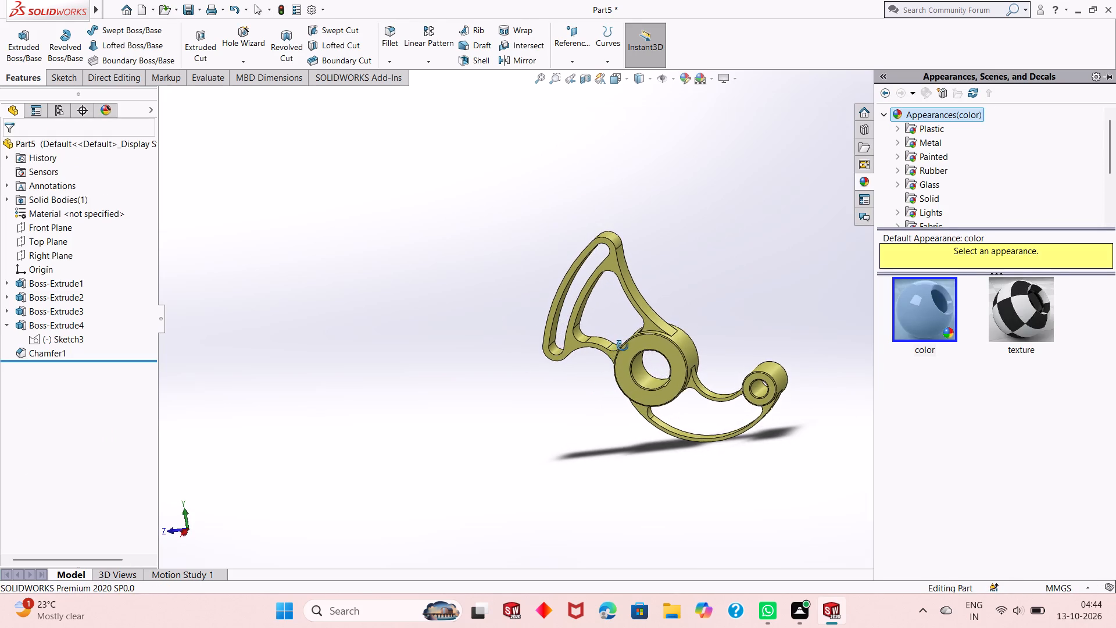
middle_click_drag(623, 346, 655, 302)
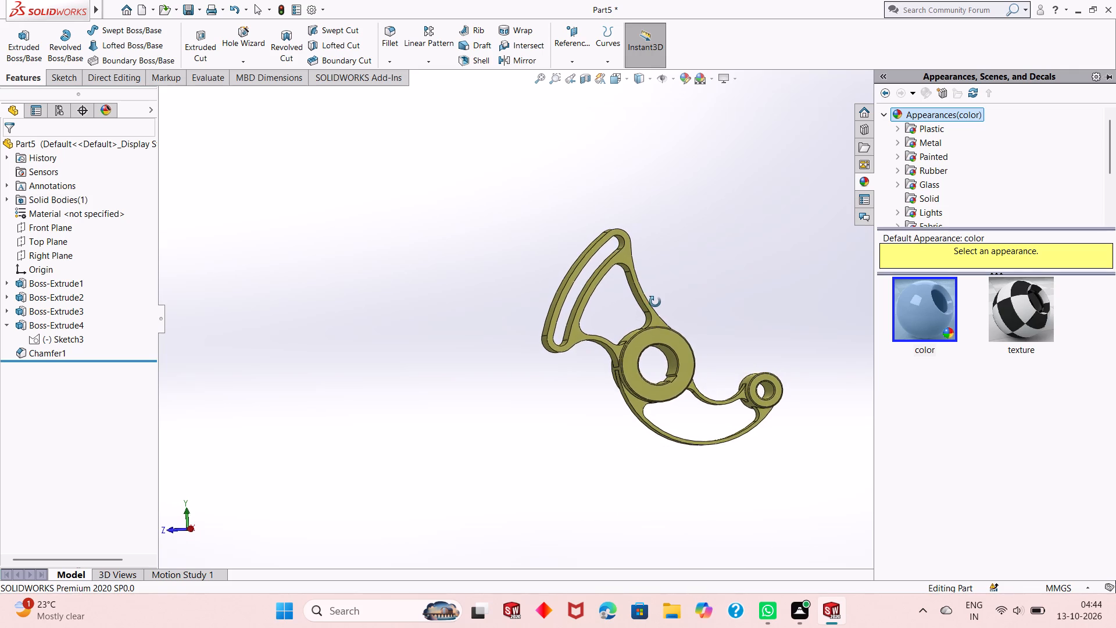
middle_click_drag(655, 302, 644, 304)
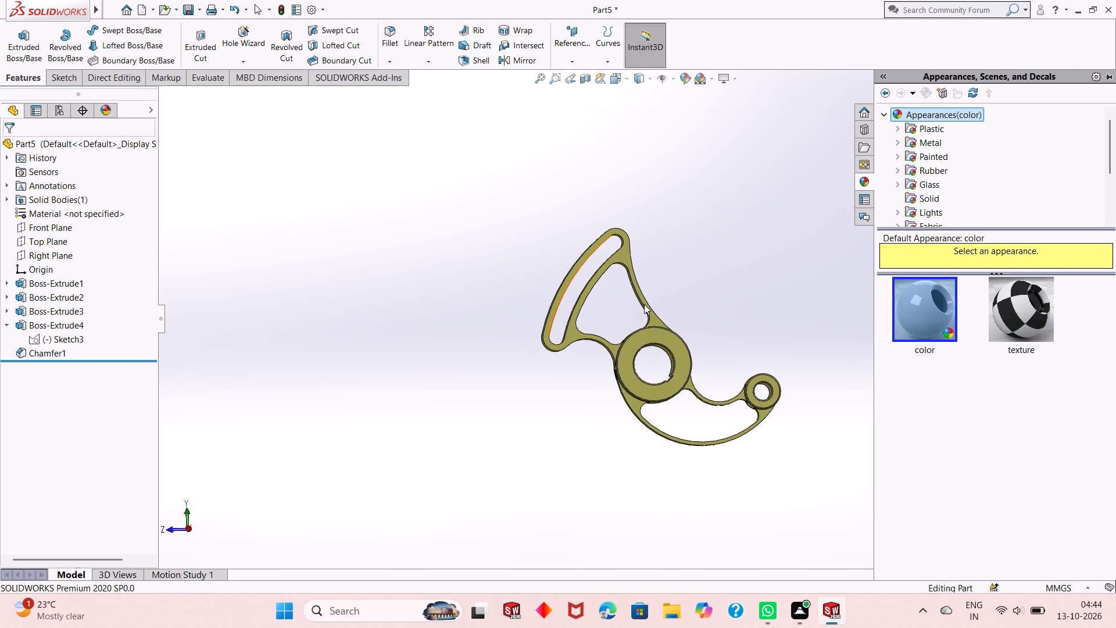
middle_click_drag(722, 309, 716, 333)
scroll(716, 333, "up", 3)
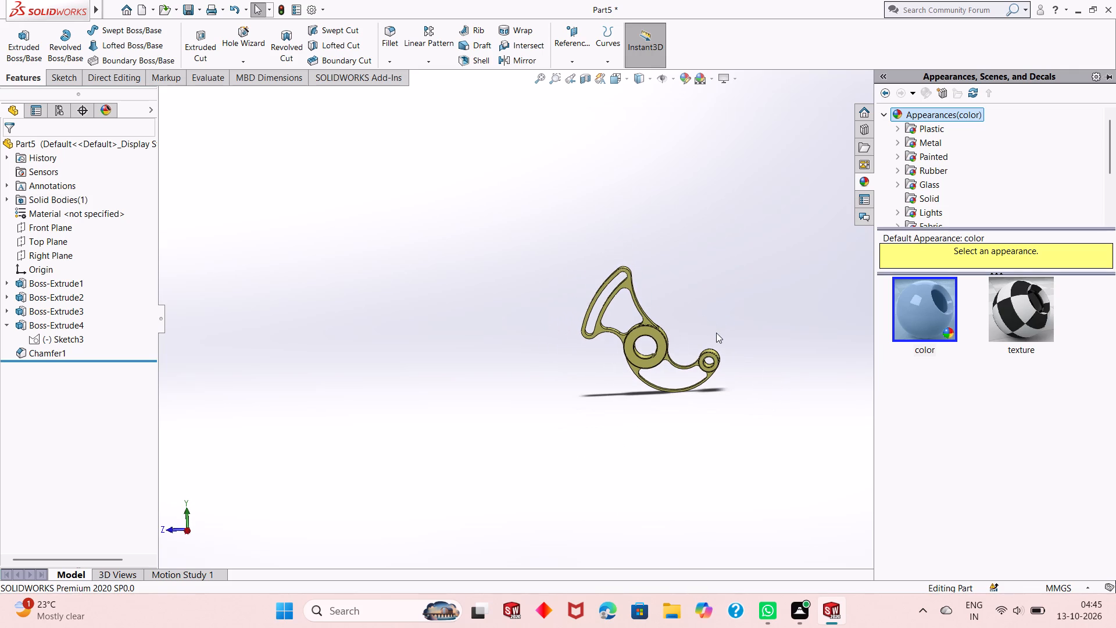
scroll(711, 294, "down", 4)
scroll(563, 394, "down", 3)
scroll(562, 401, "up", 1)
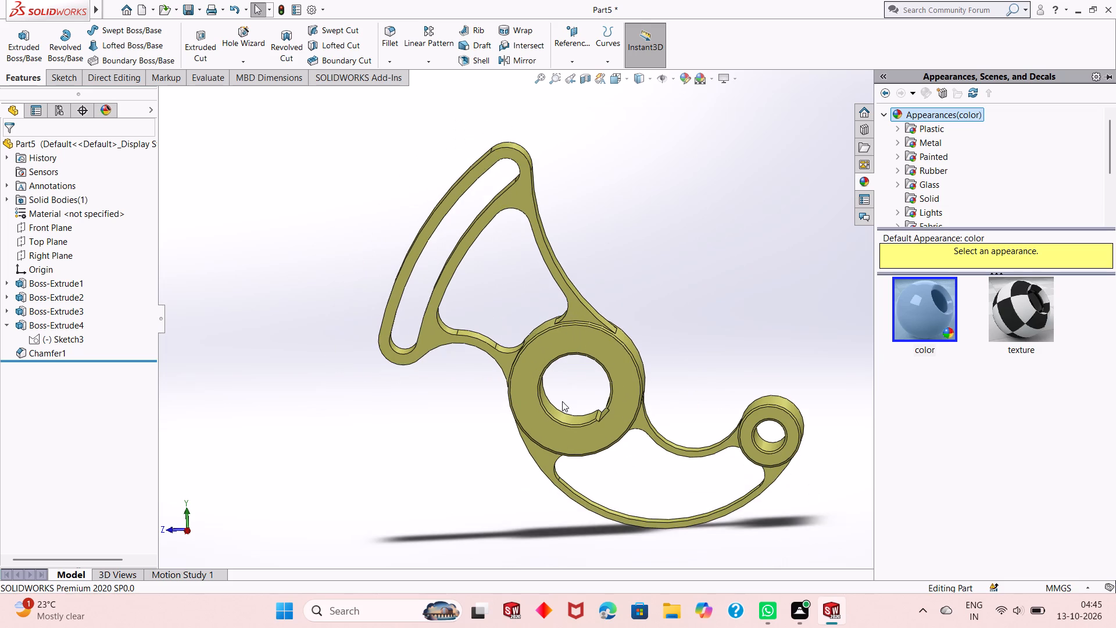
scroll(562, 401, "up", 1)
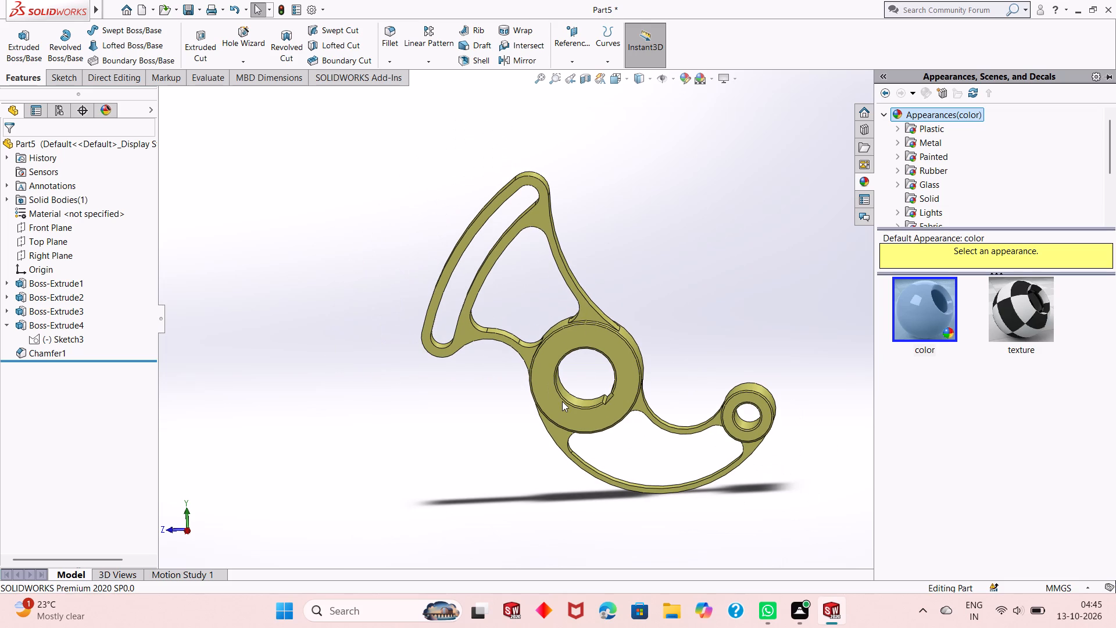
middle_click_drag(589, 356, 601, 359)
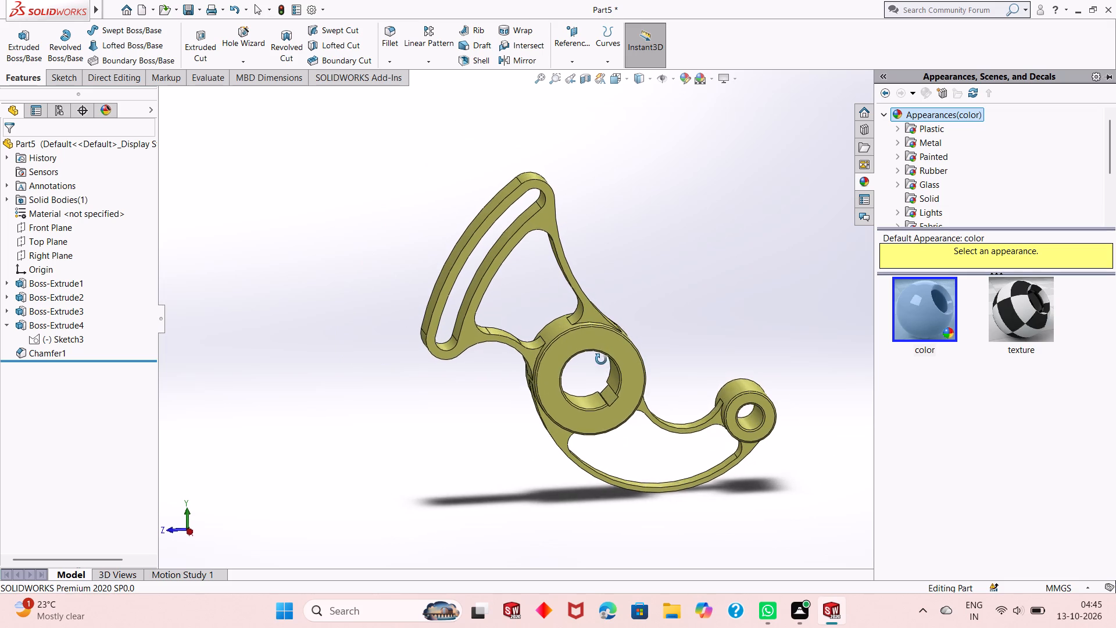
middle_click_drag(601, 359, 601, 345)
scroll(528, 287, "down", 3)
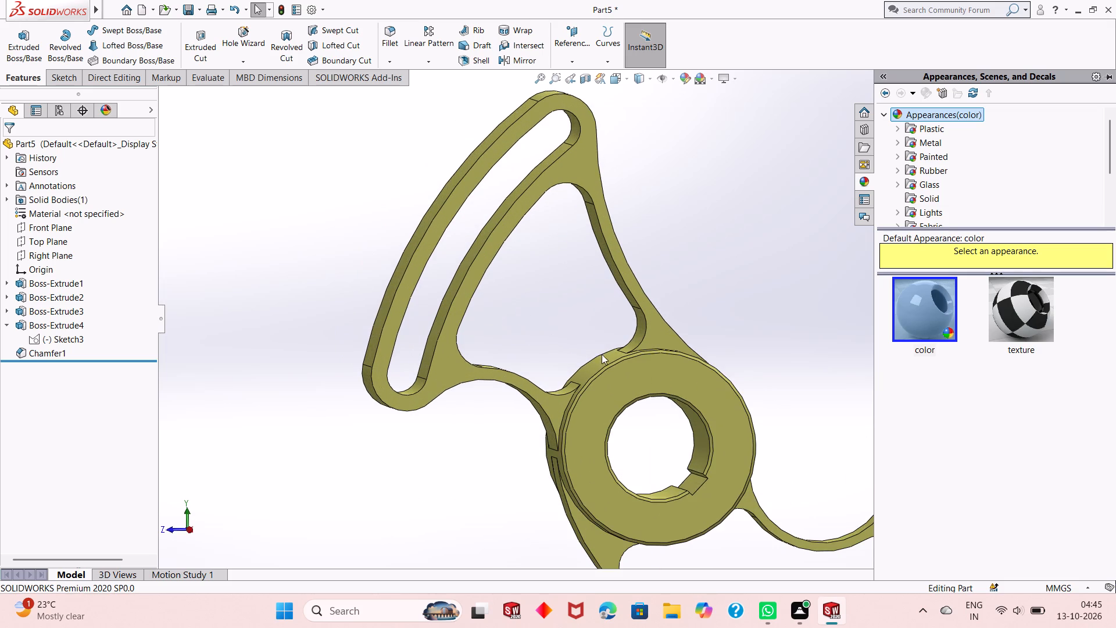
scroll(680, 376, "up", 4)
middle_click_drag(681, 323, 663, 304)
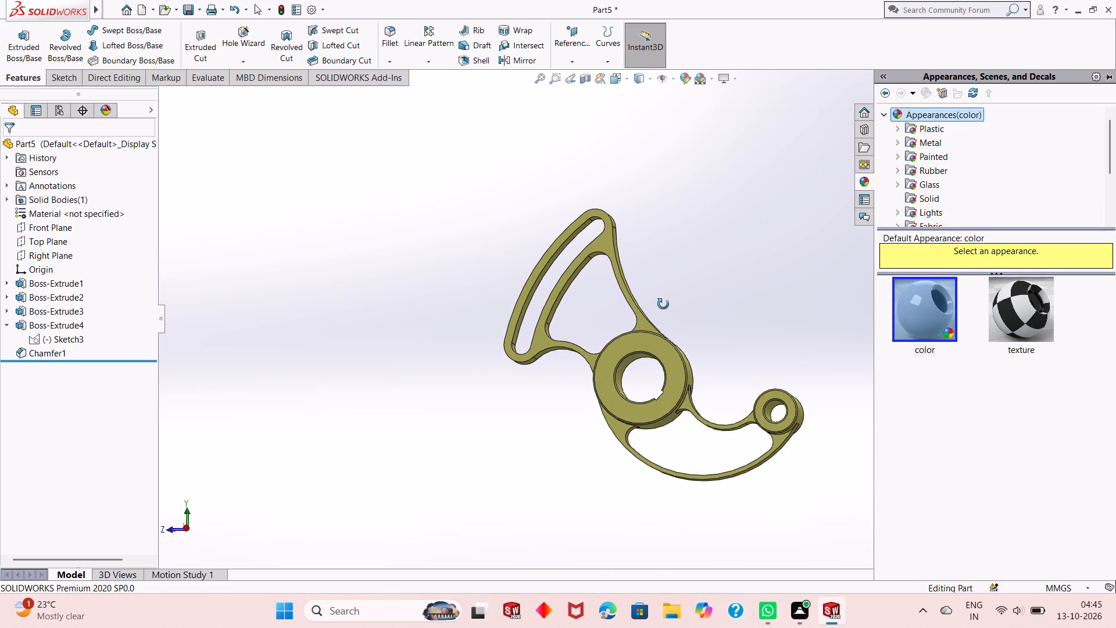
middle_click_drag(663, 304, 650, 348)
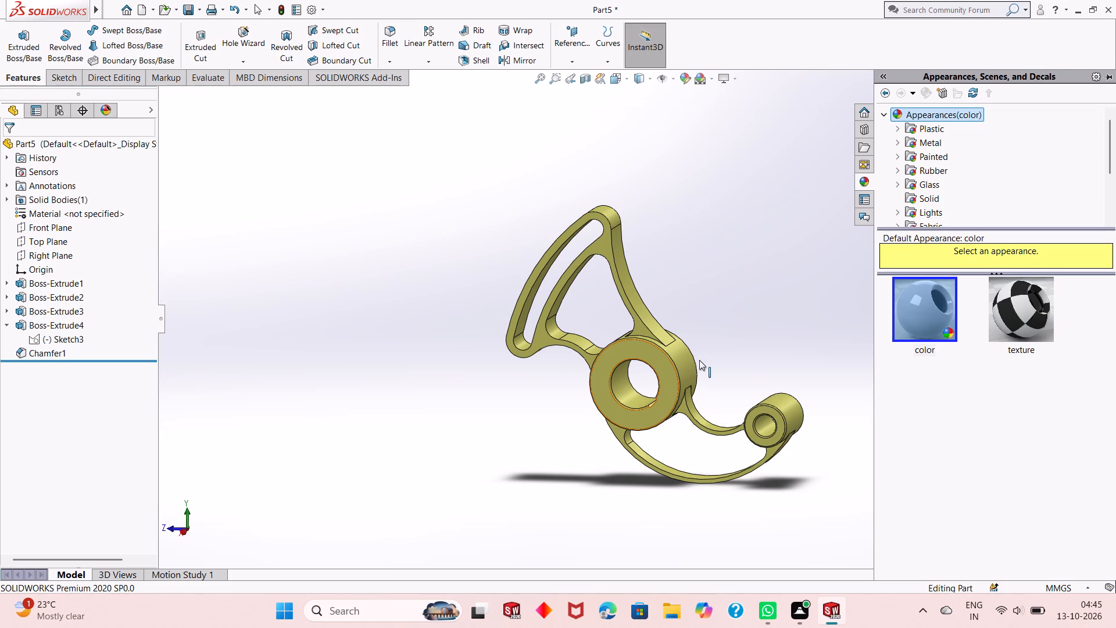
scroll(698, 359, "down", 1)
key("Escape")
middle_click_drag(721, 374, 752, 353)
key("Escape")
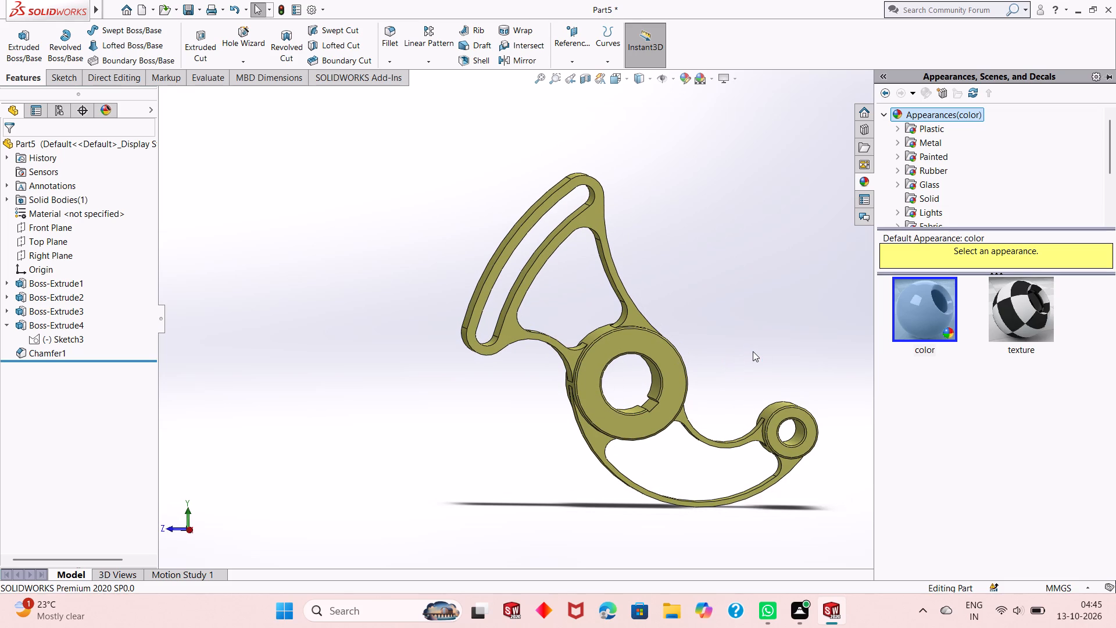
Undo the yellow colouring, the chamfers and the slotted arm's extrusion, leaving its sketch closed and unextruded.
key("ctrl+z")
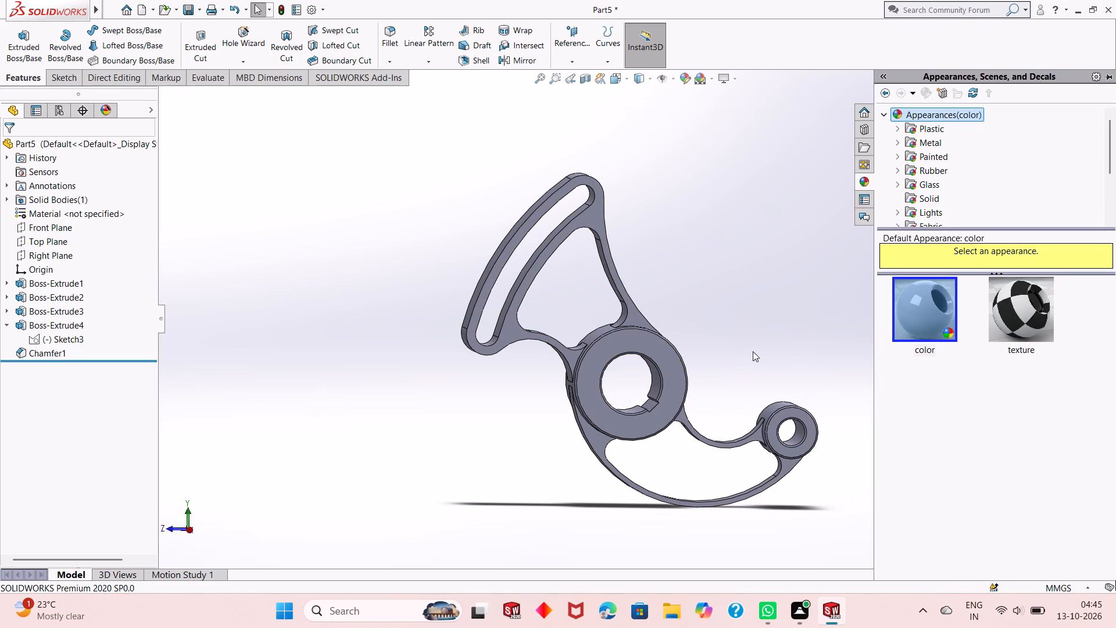
key("ctrl+z")
key("ctrl+z")
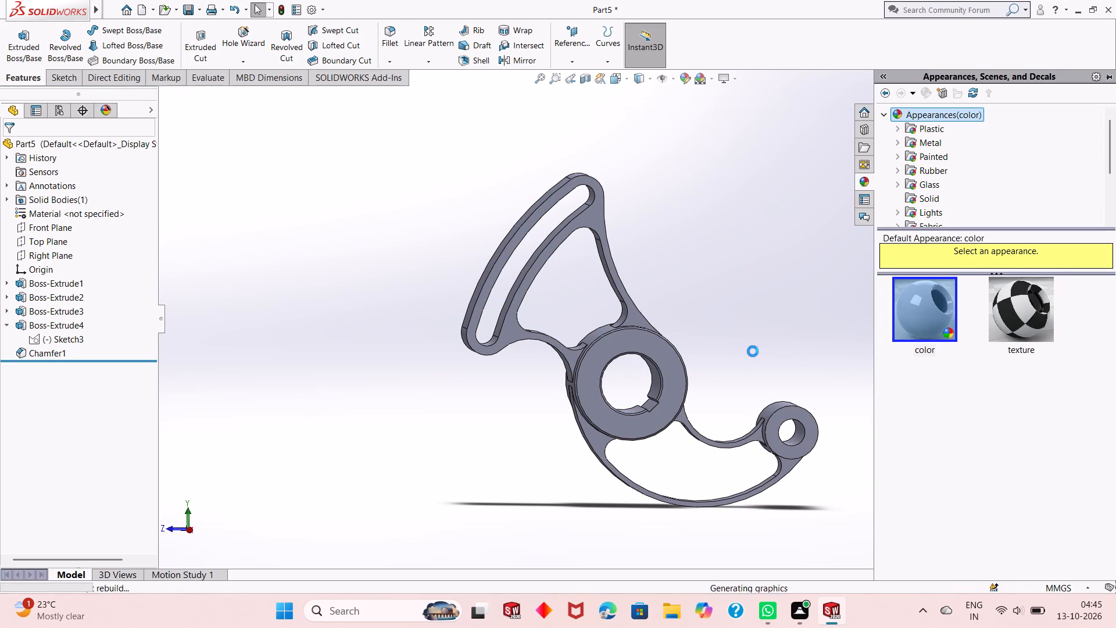
key("ctrl+z")
key("ctrl+z")
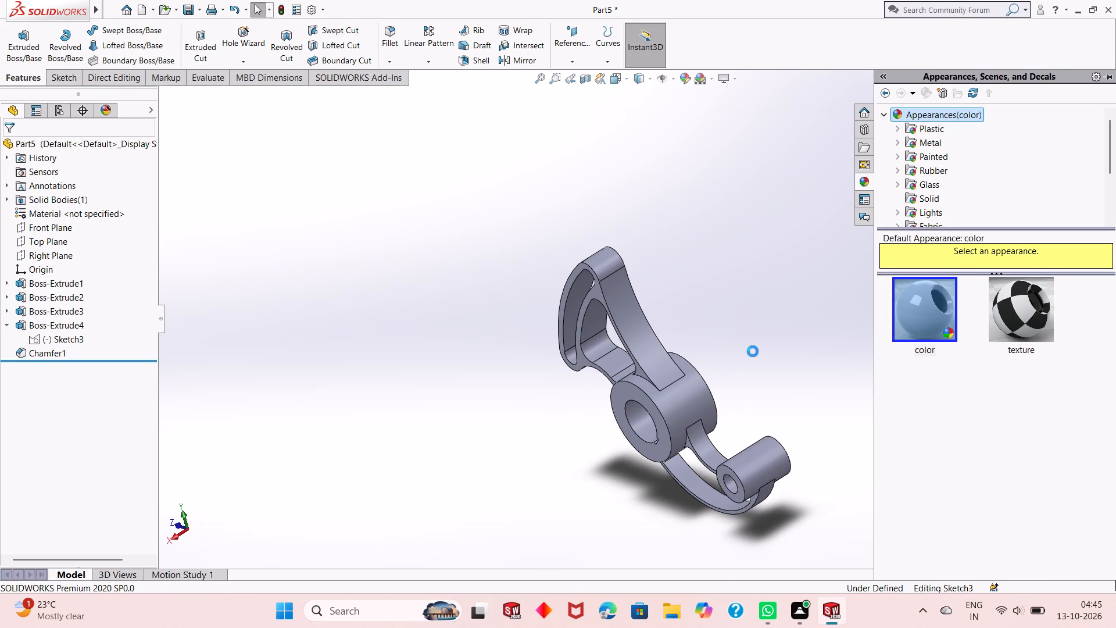
key("ctrl+z")
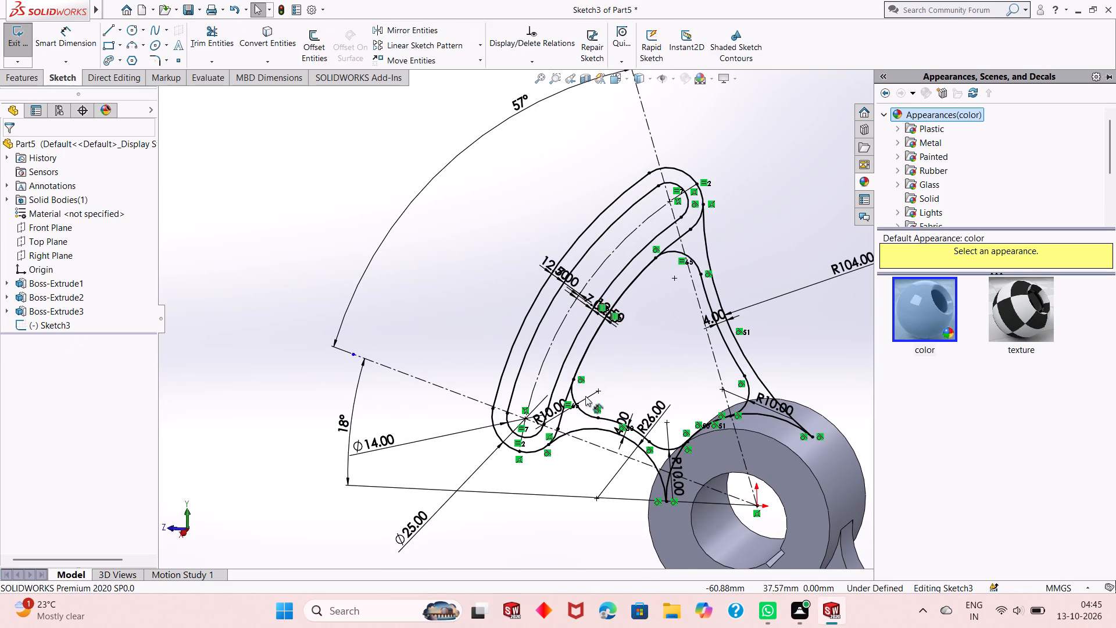
scroll(585, 396, "up", 1)
scroll(675, 349, "down", 1)
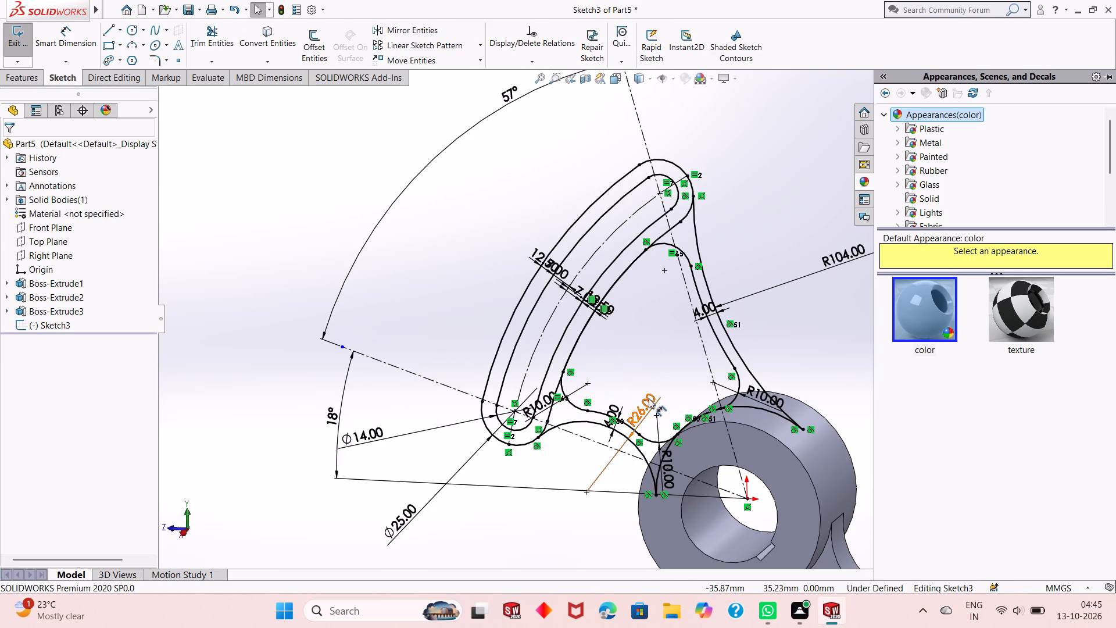
key("ctrl+y")
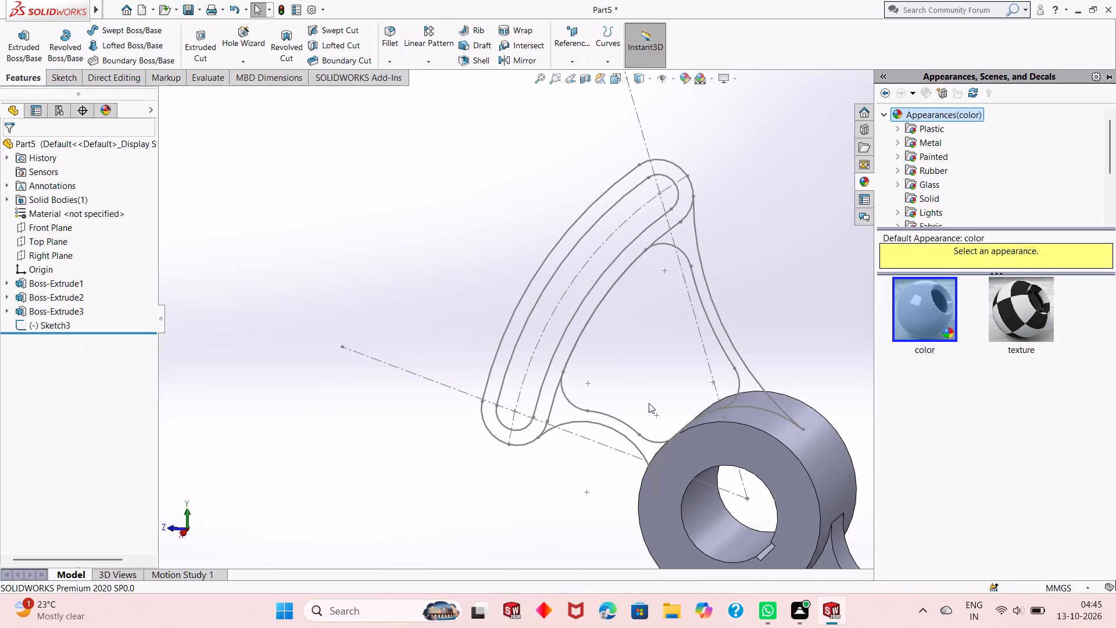
Open the slotted arm's sketch for editing and view it face-on.
left_click(66, 320)
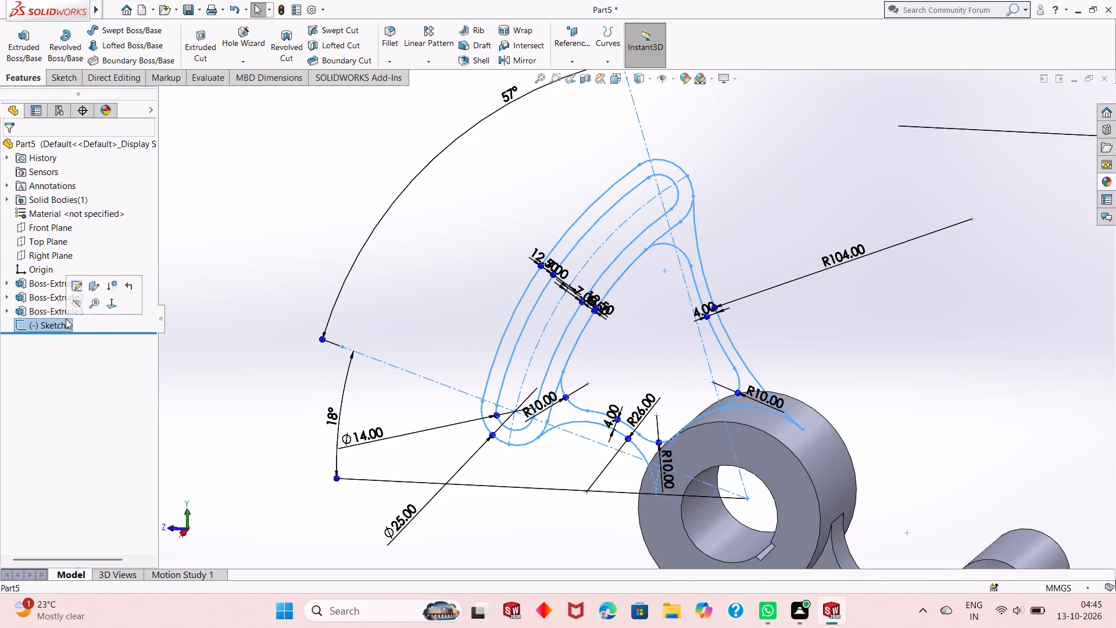
left_click(77, 281)
scroll(573, 379, "up", 3)
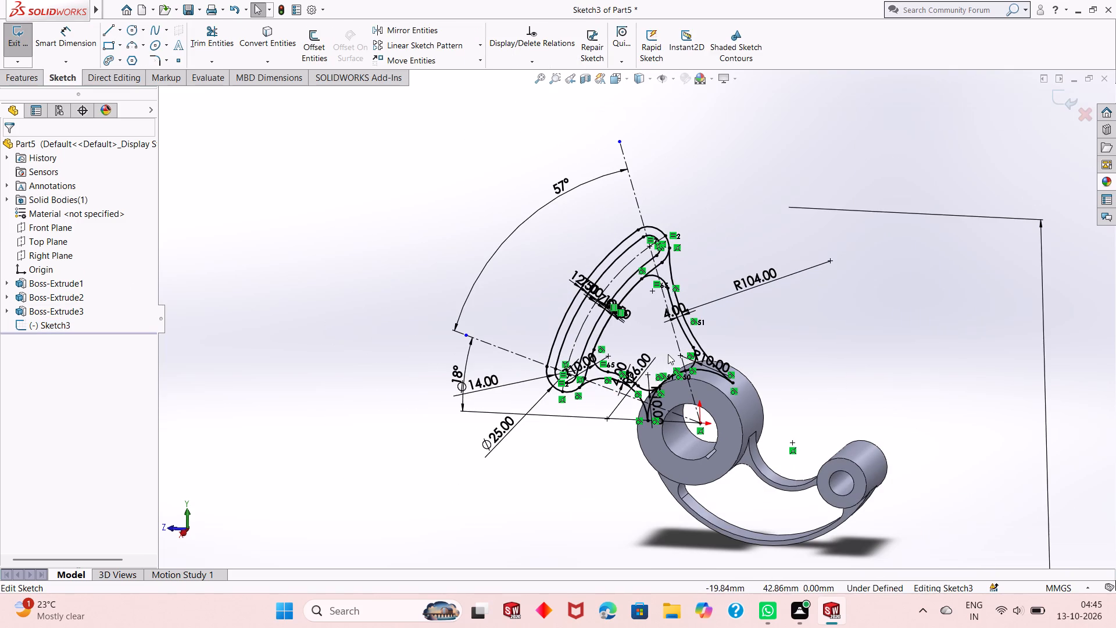
key("ctrl+8")
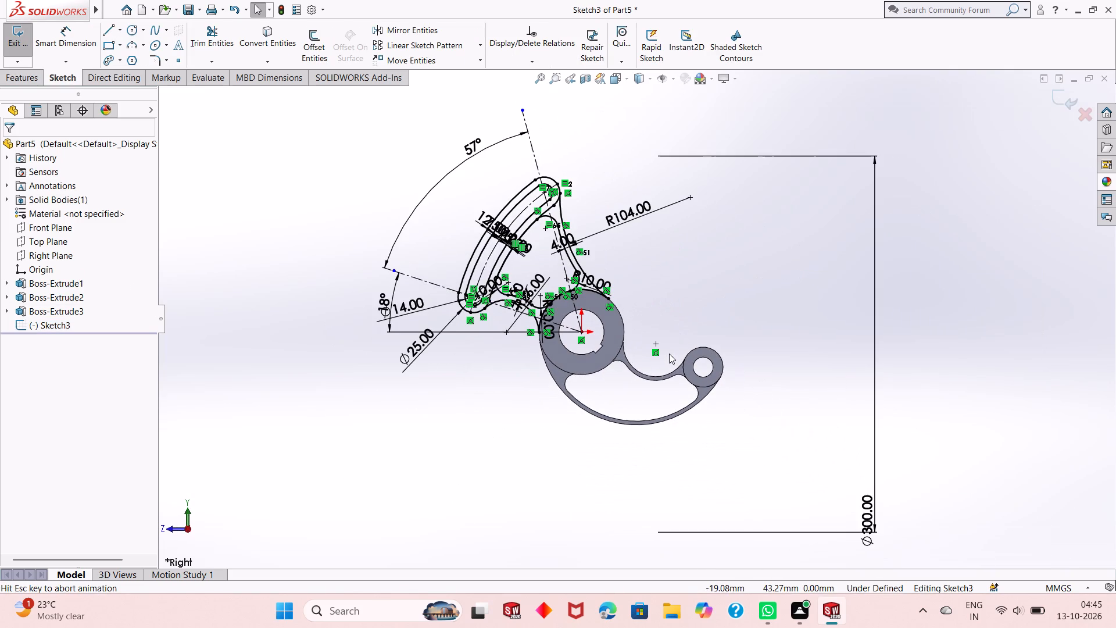
Examine the slotted arm's profile, its dimensions and relations, and where its arcs meet the hub.
scroll(534, 251, "down", 4)
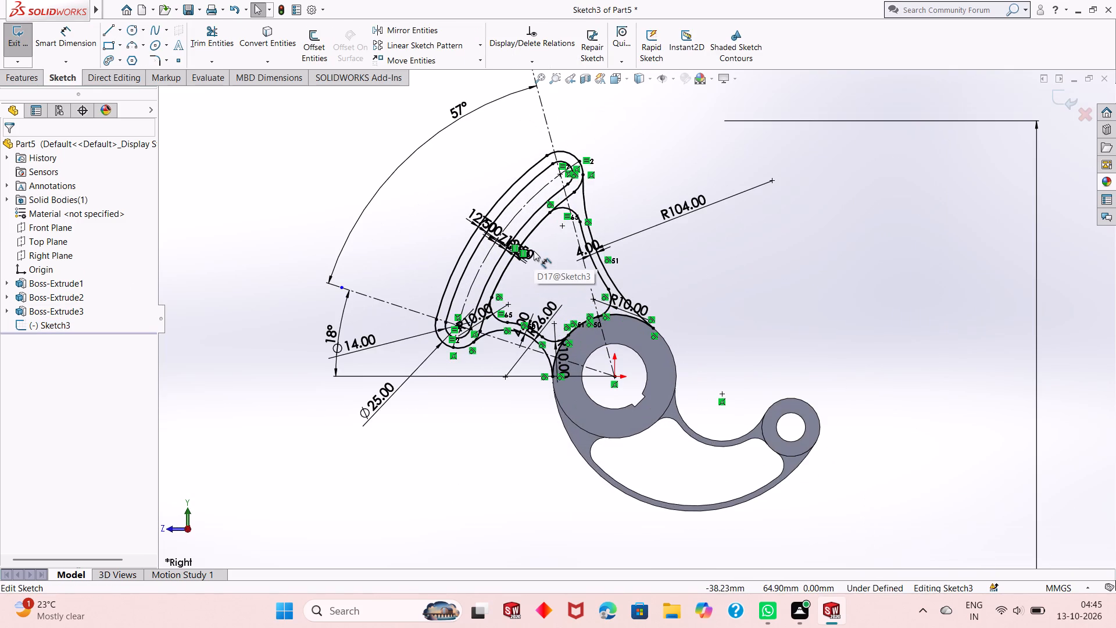
scroll(534, 251, "down", 2)
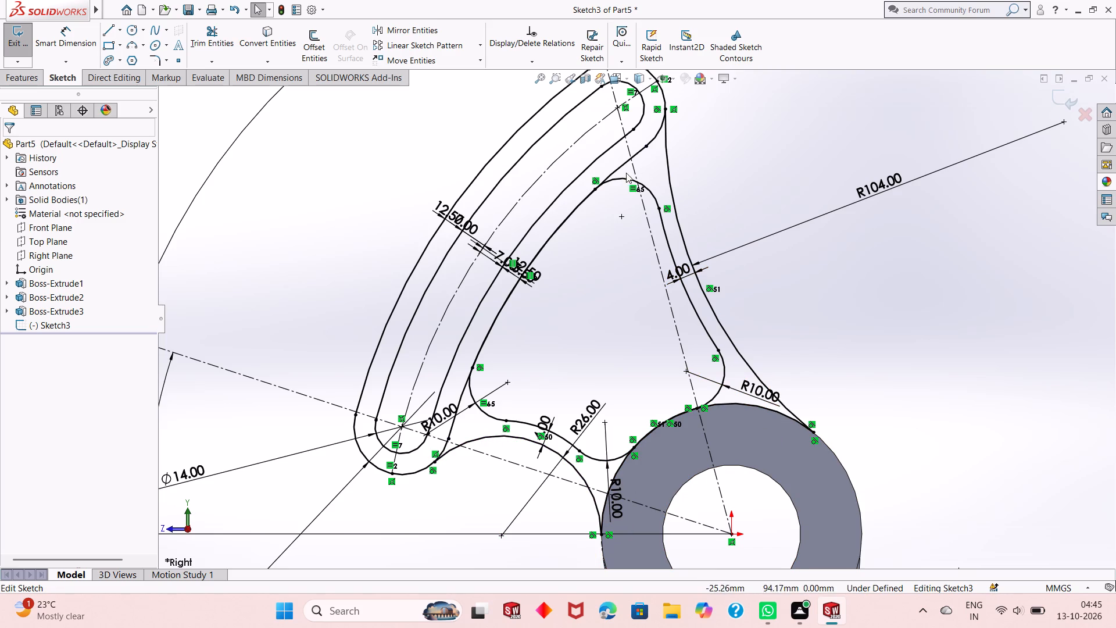
scroll(507, 386, "up", 2)
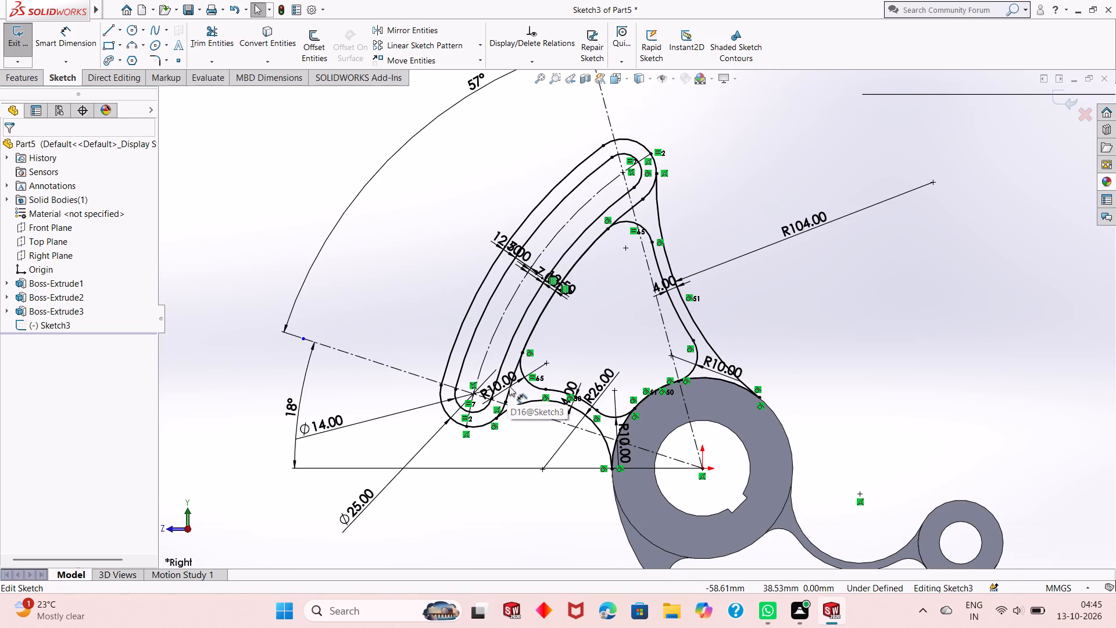
scroll(560, 275, "up", 2)
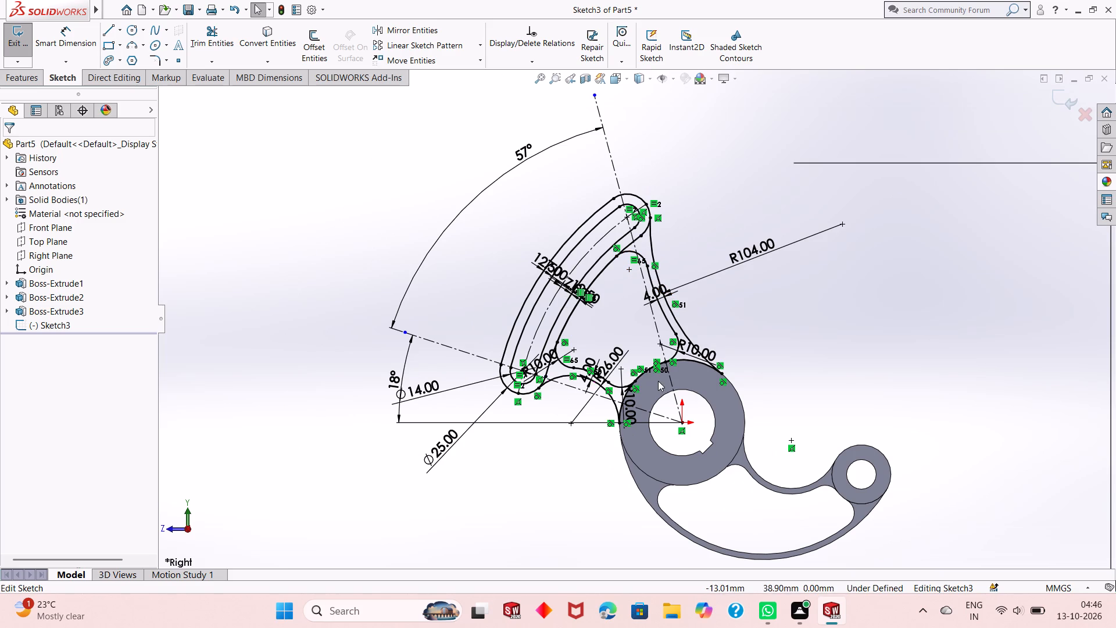
scroll(652, 373, "down", 6)
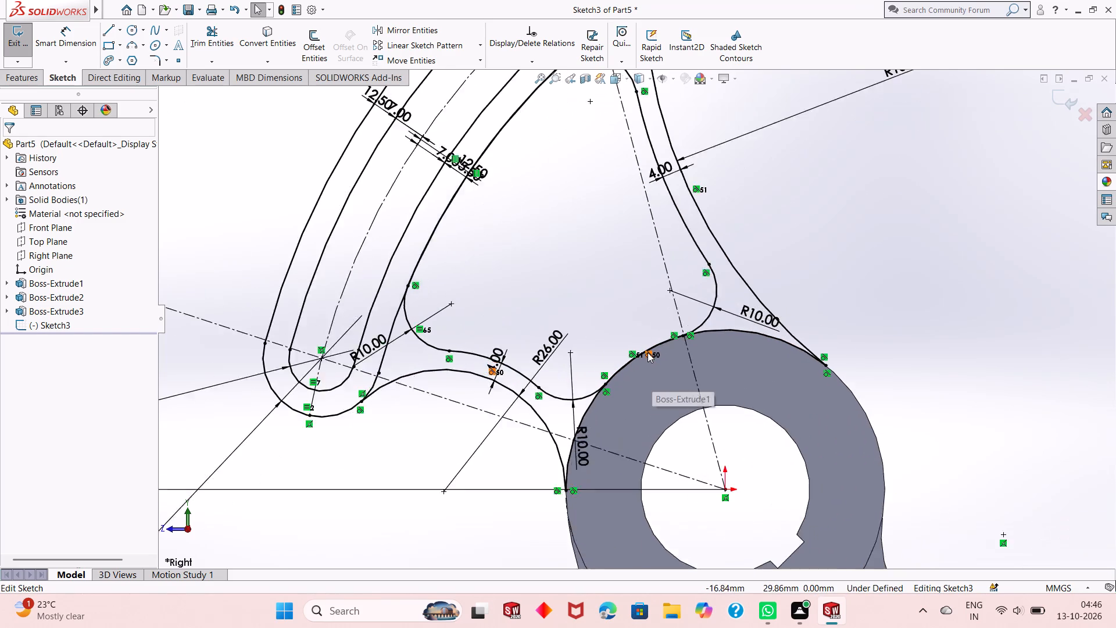
scroll(648, 352, "down", 3)
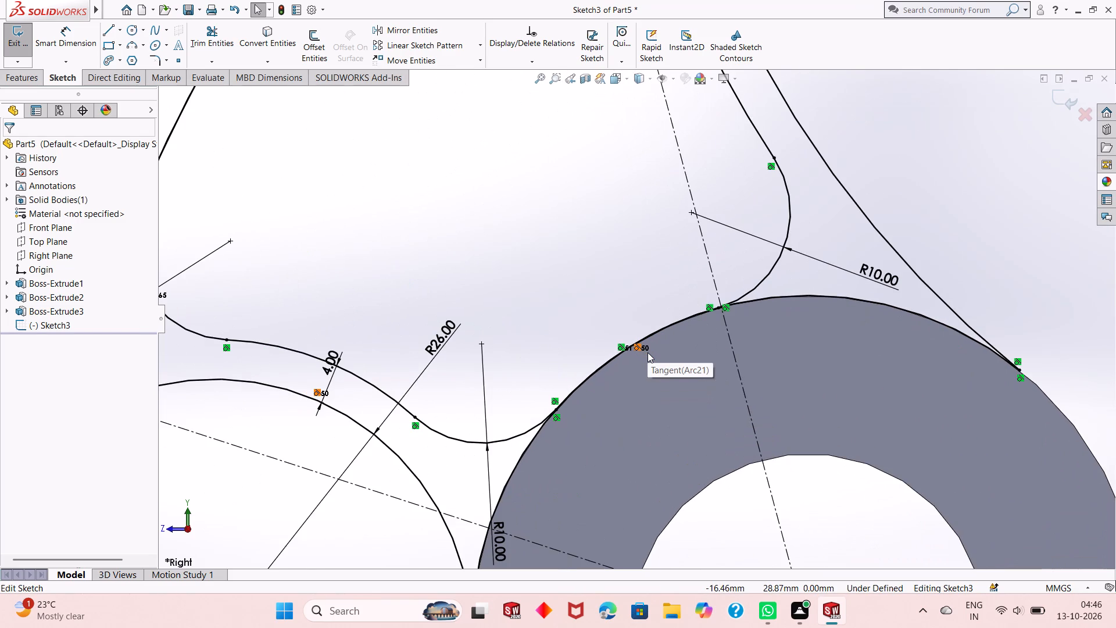
scroll(648, 352, "up", 7)
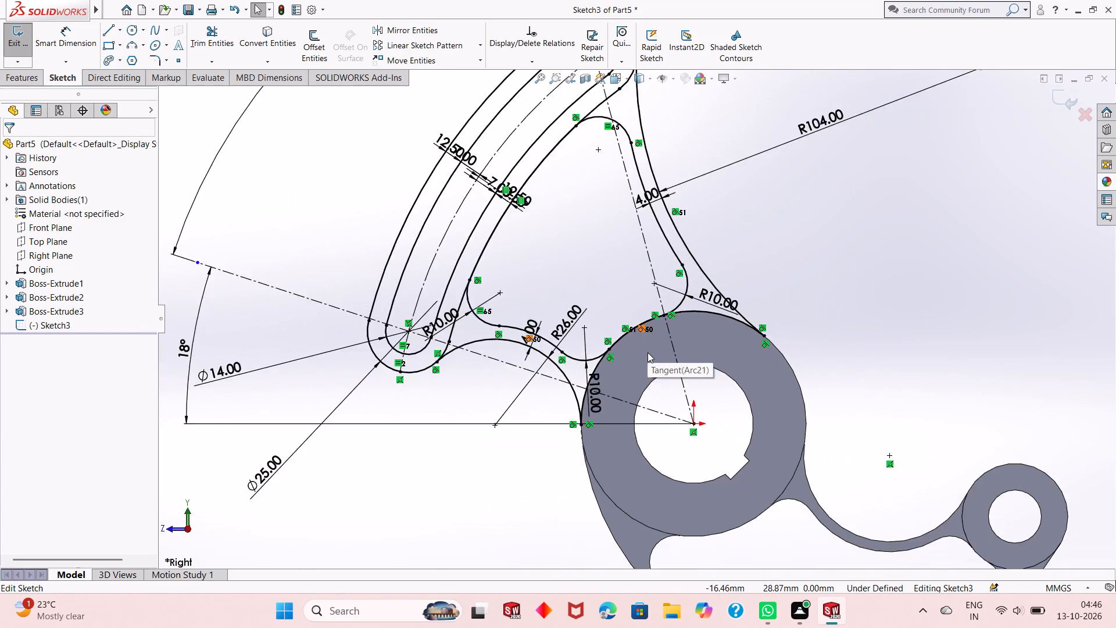
scroll(648, 352, "up", 1)
scroll(577, 210, "down", 3)
scroll(627, 337, "up", 2)
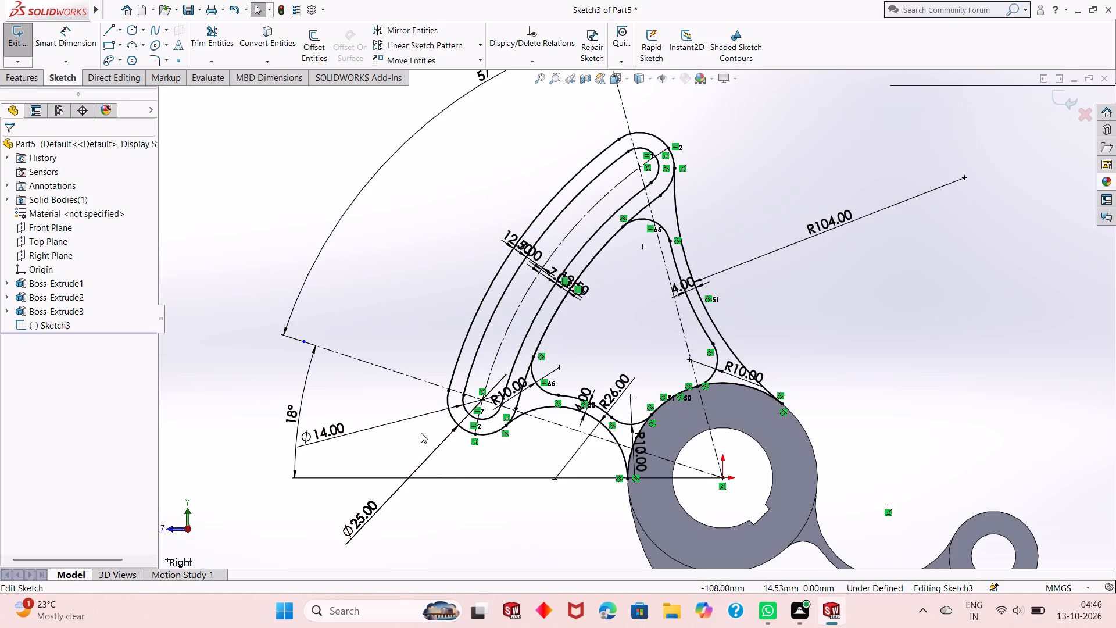
scroll(475, 374, "up", 1)
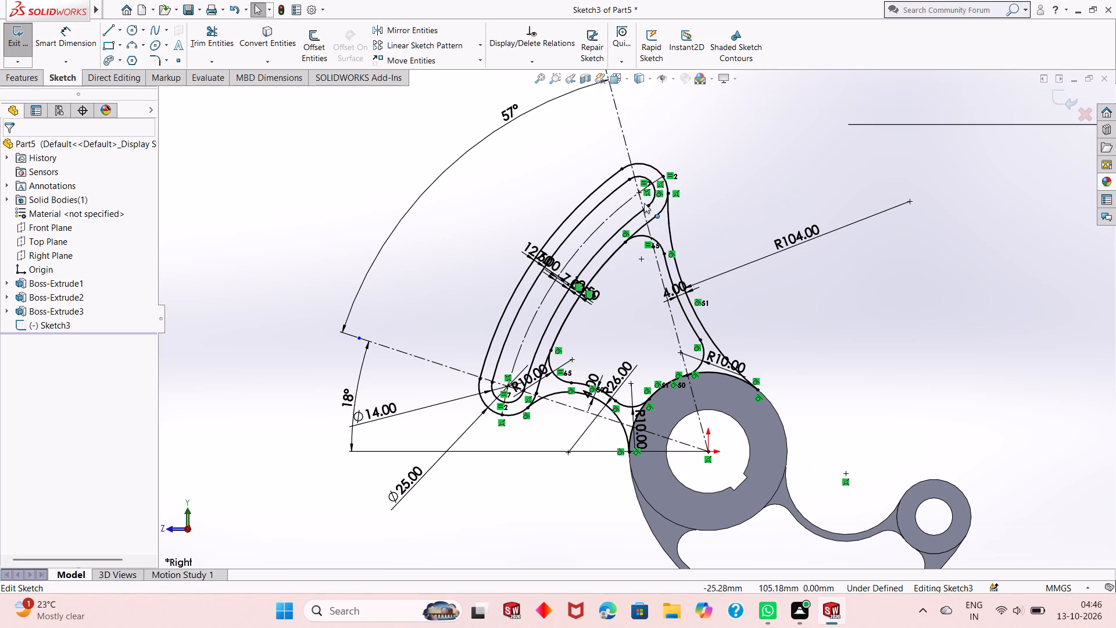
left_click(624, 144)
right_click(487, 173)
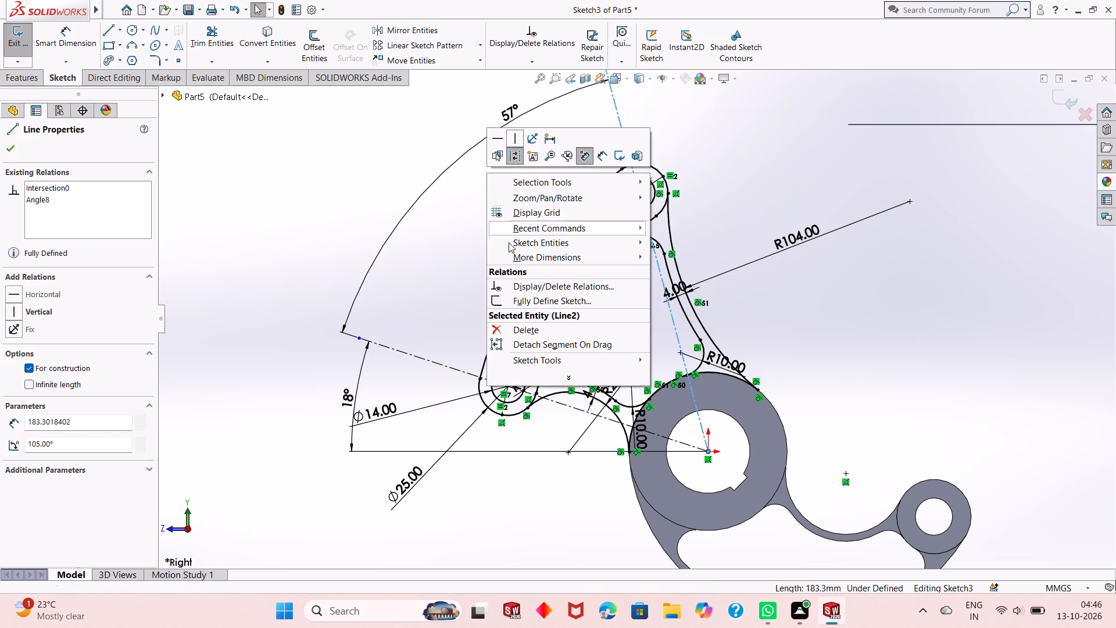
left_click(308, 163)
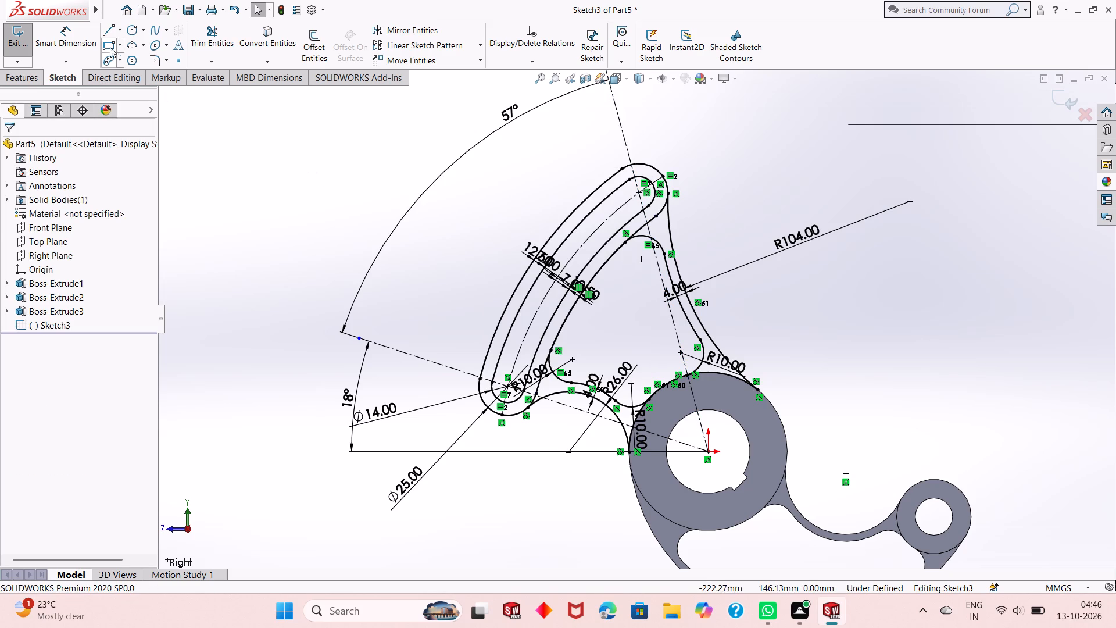
Sketch a centreline about 173 mm long from the point between the hub and small boss, sloping up past the slotted arm's upper end.
left_click(116, 27)
left_click(121, 31)
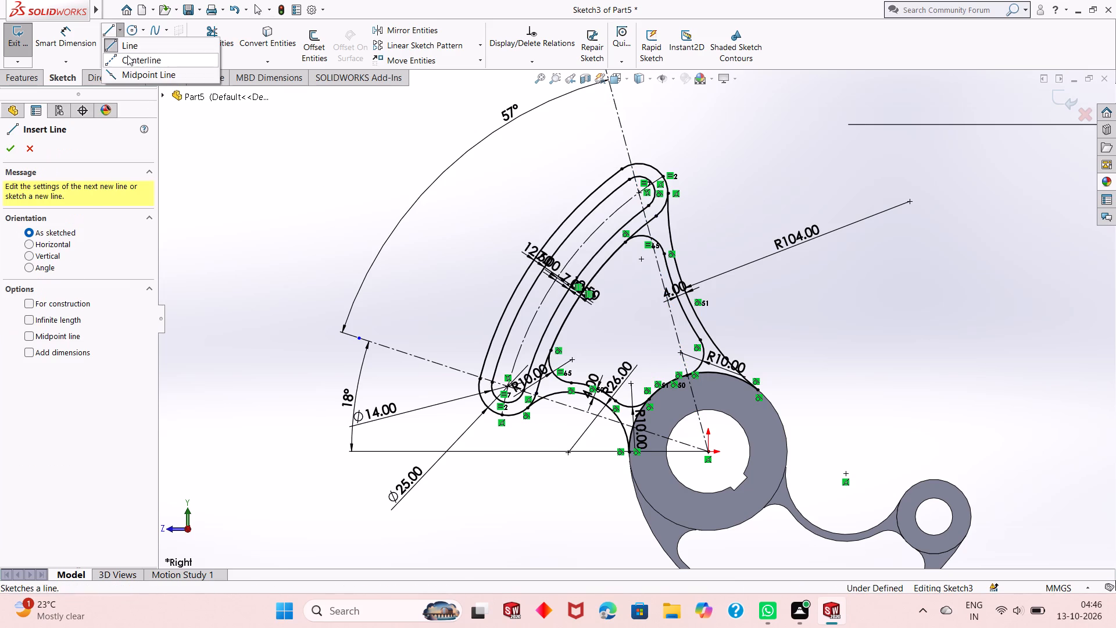
left_click(129, 62)
left_click(843, 473)
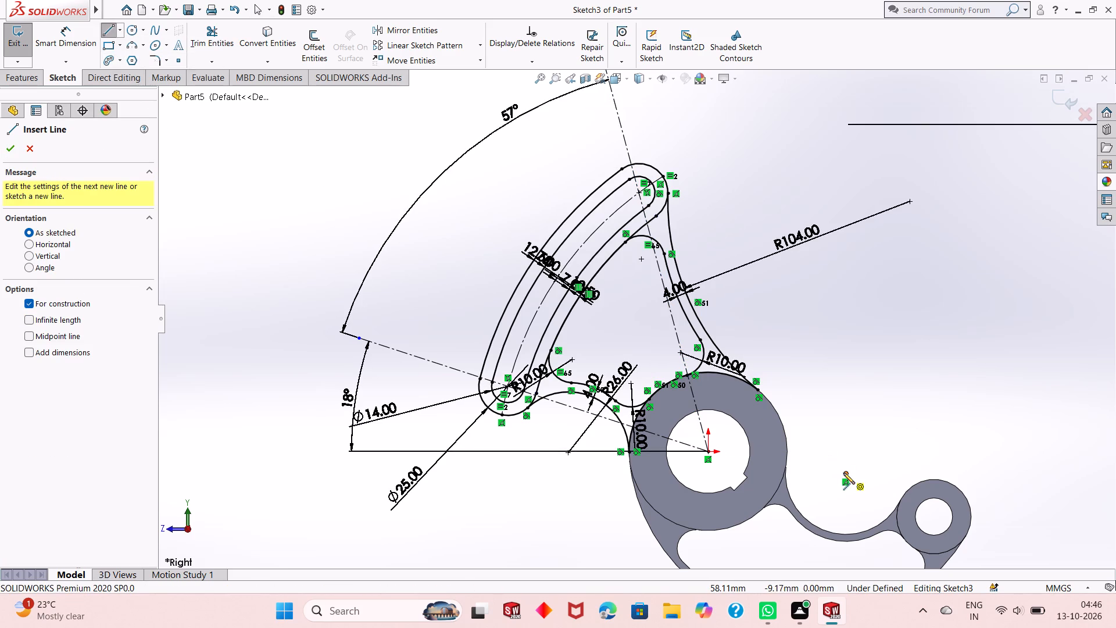
left_click(688, 105)
right_click(688, 105)
left_click(705, 115)
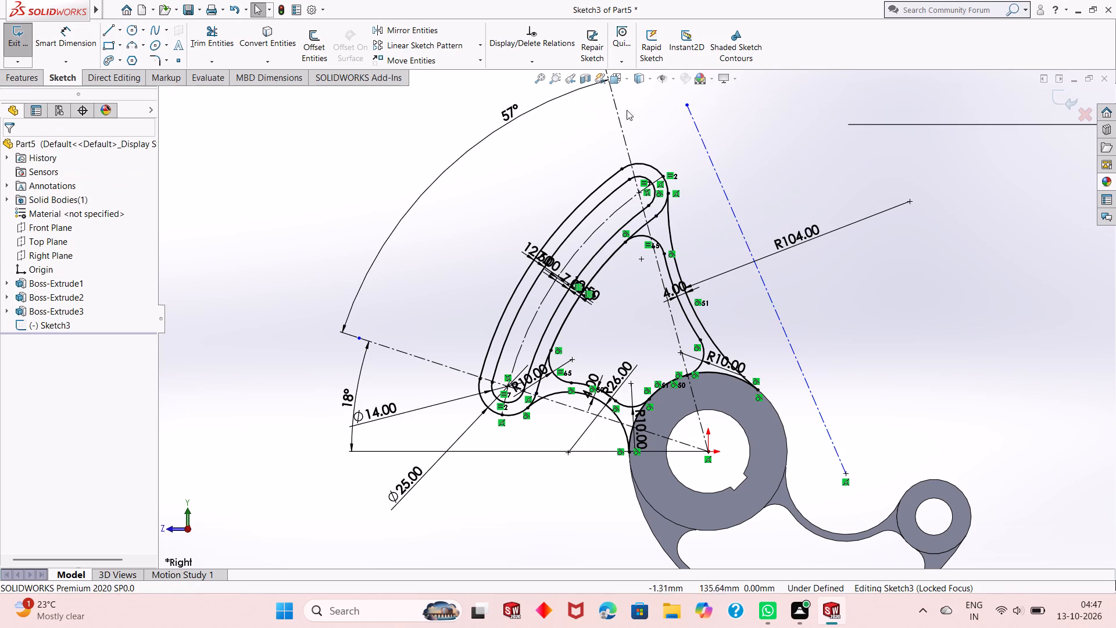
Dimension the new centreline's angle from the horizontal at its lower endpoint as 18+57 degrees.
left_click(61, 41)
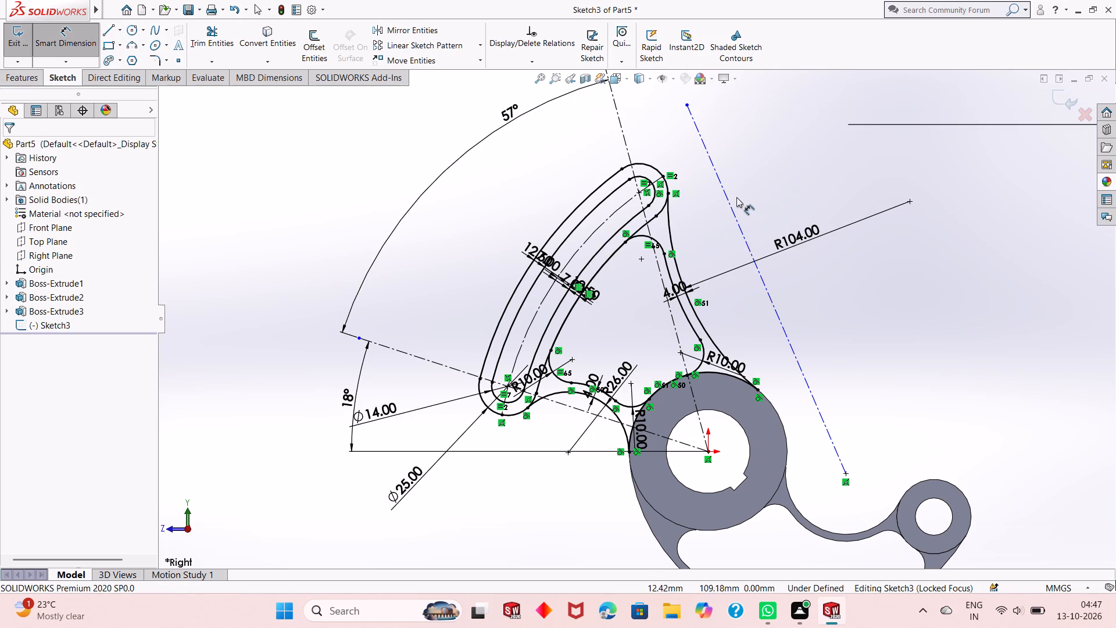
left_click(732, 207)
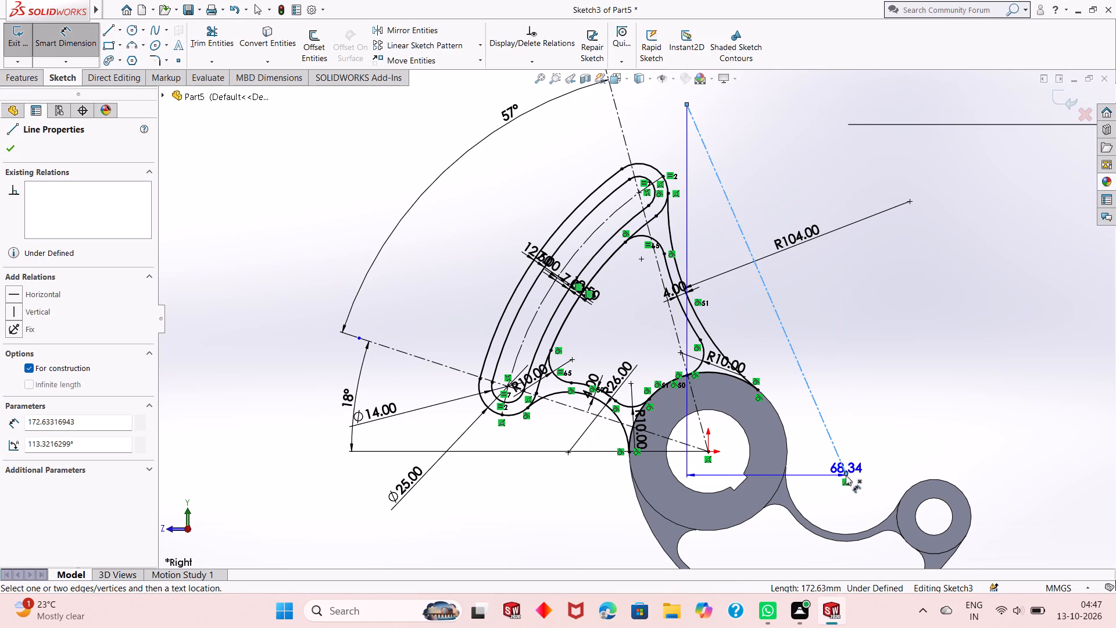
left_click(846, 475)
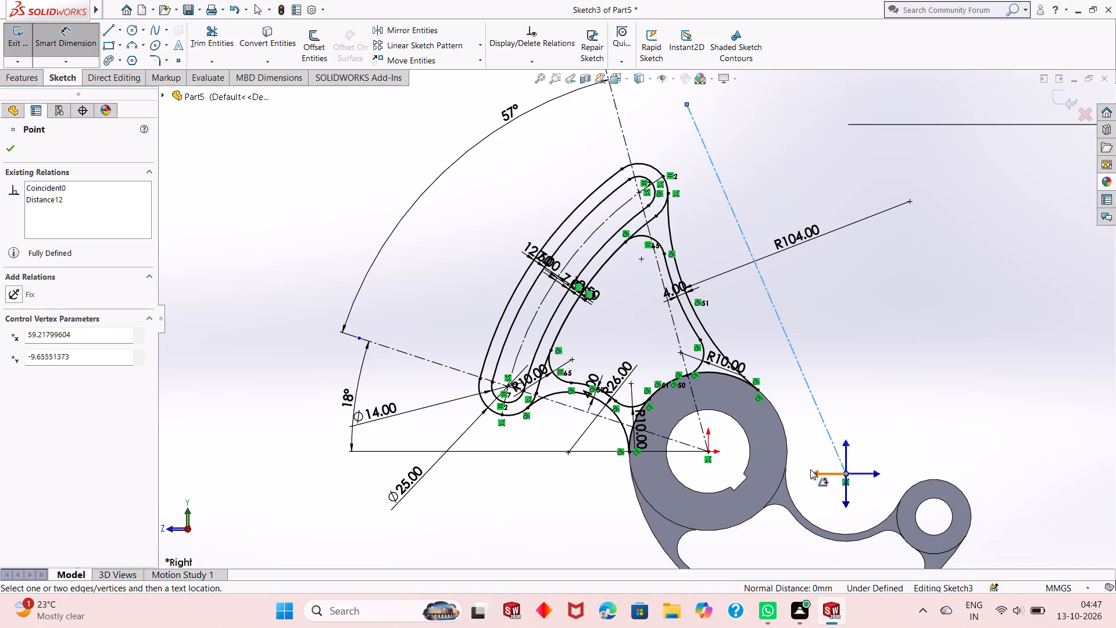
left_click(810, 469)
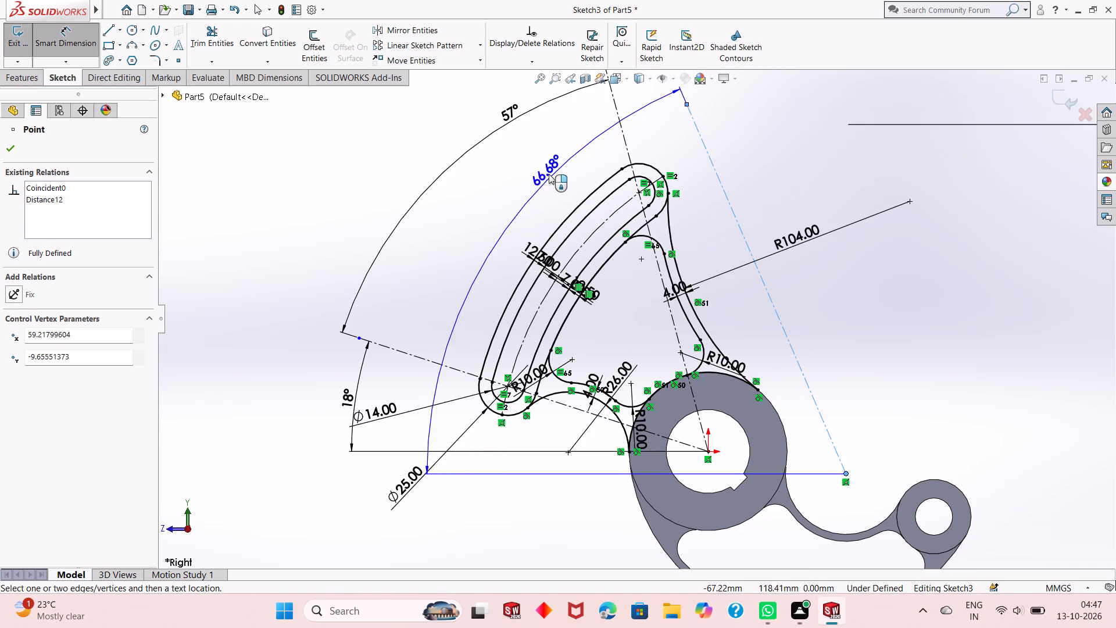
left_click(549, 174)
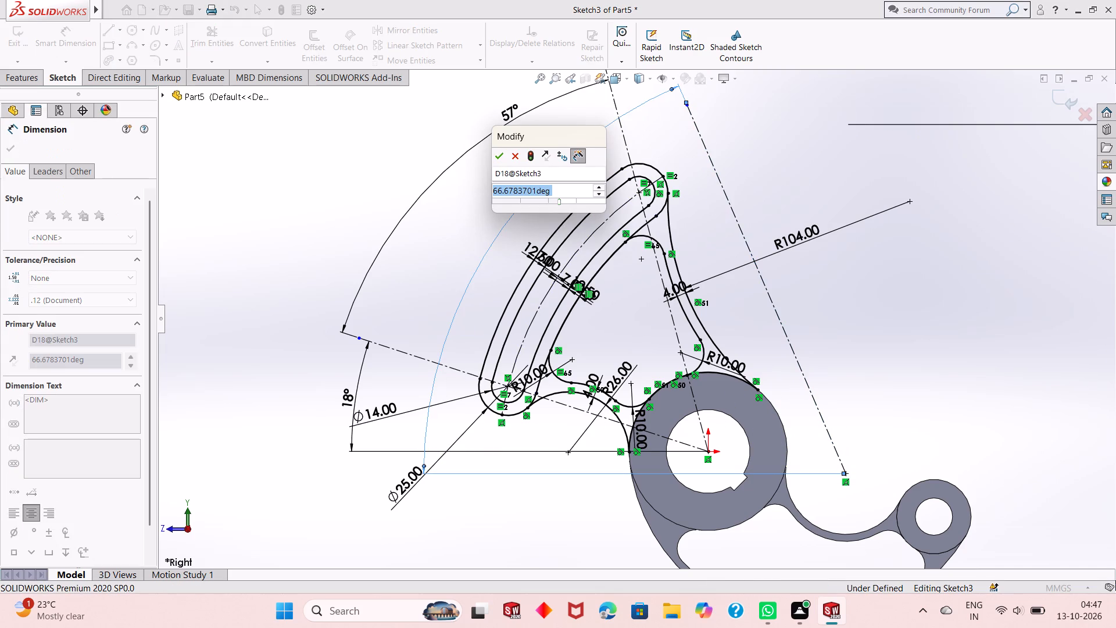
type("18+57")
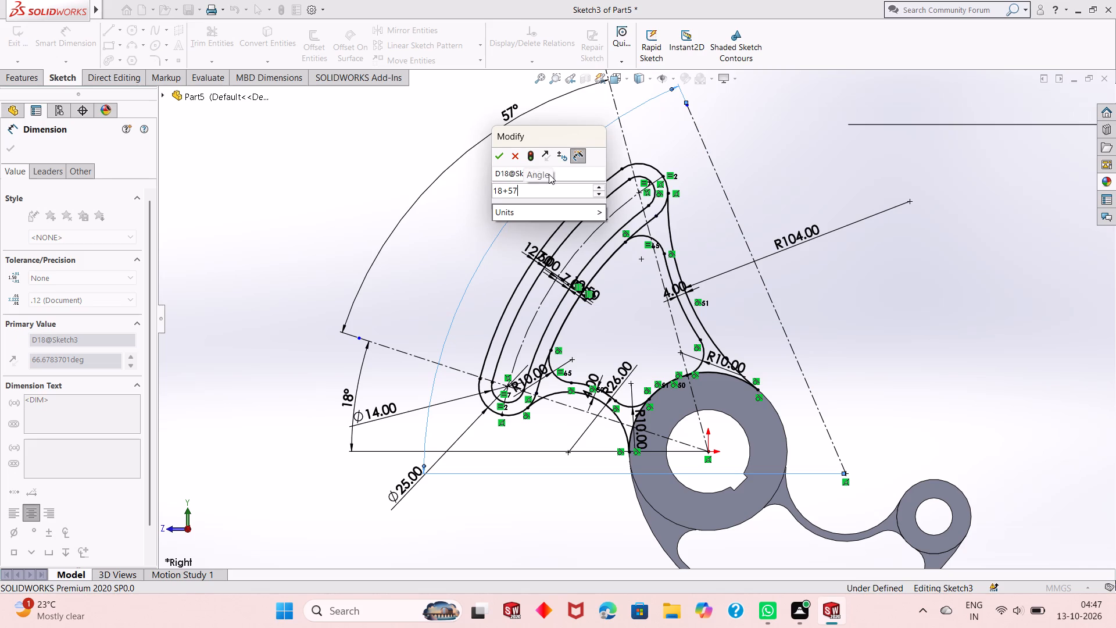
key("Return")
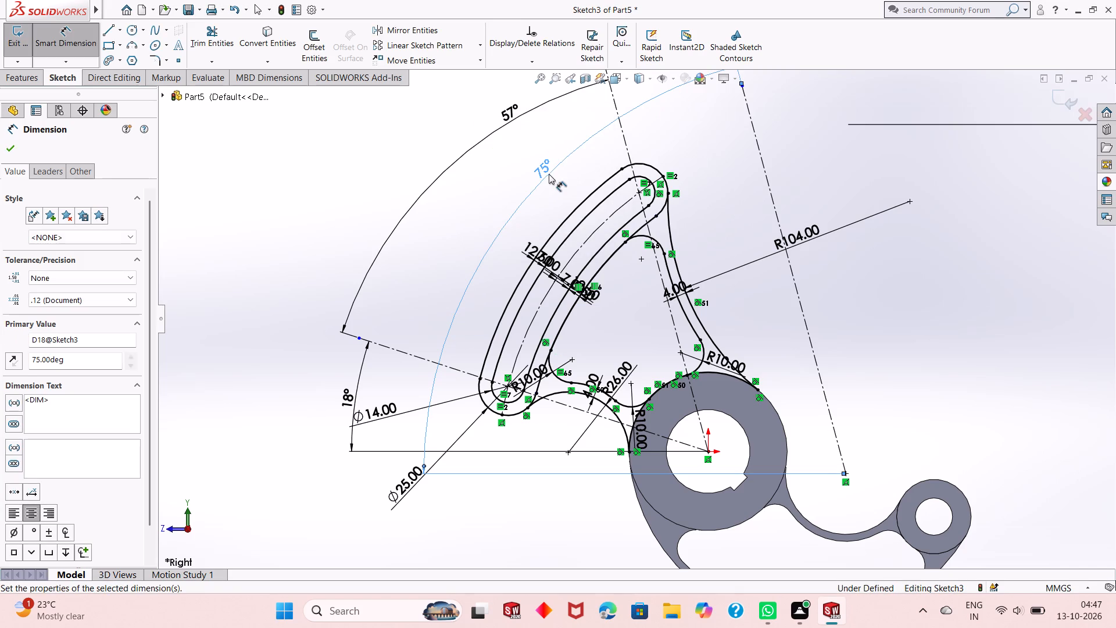
Examine the slotted arm's profile and the angled centreline against the whole lever.
scroll(624, 334, "up", 3)
scroll(769, 239, "down", 3)
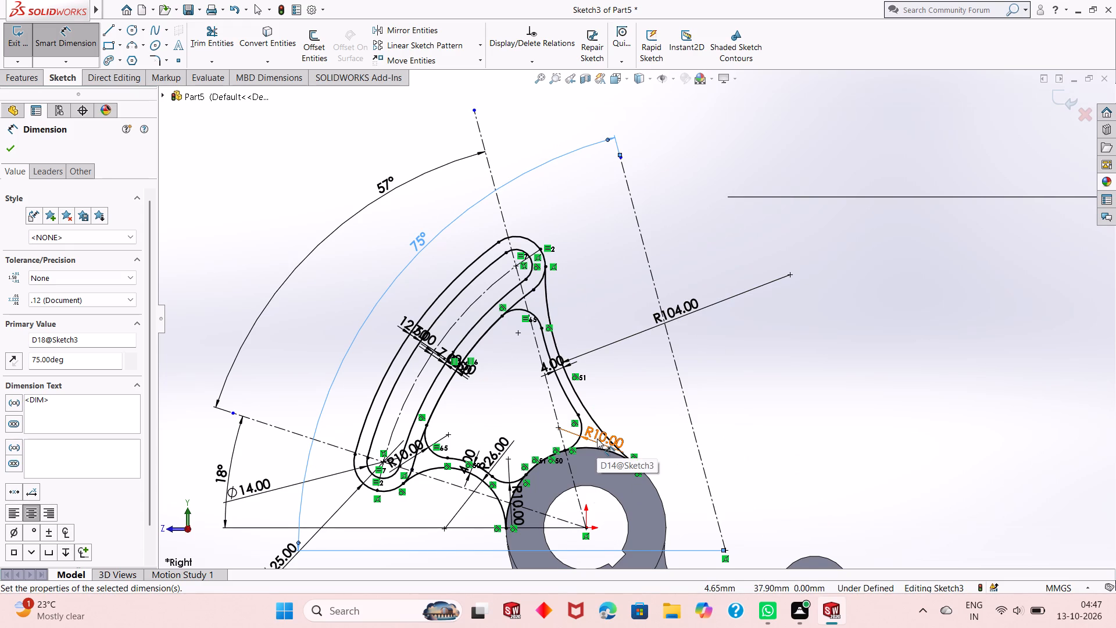
scroll(597, 438, "down", 1)
scroll(597, 438, "up", 1)
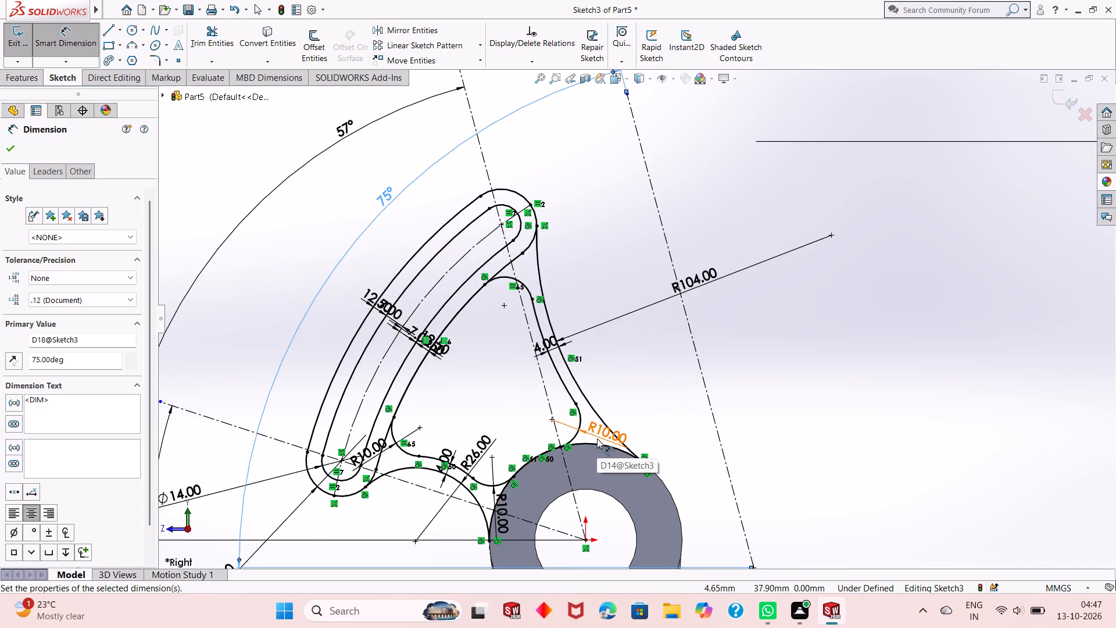
scroll(597, 438, "up", 2)
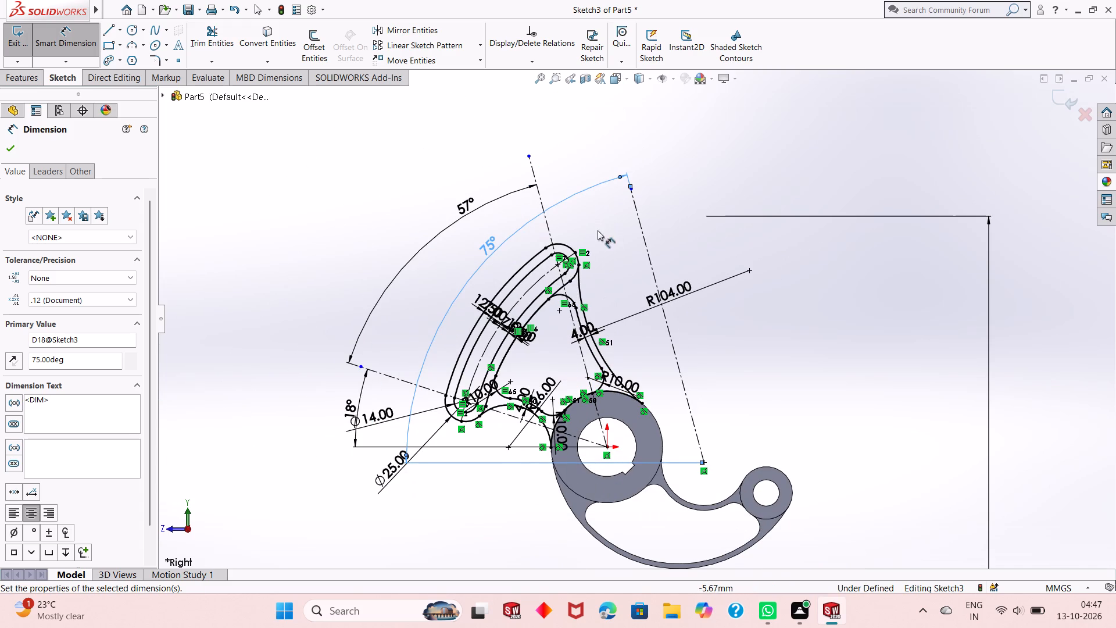
scroll(597, 245, "down", 2)
scroll(623, 317, "up", 3)
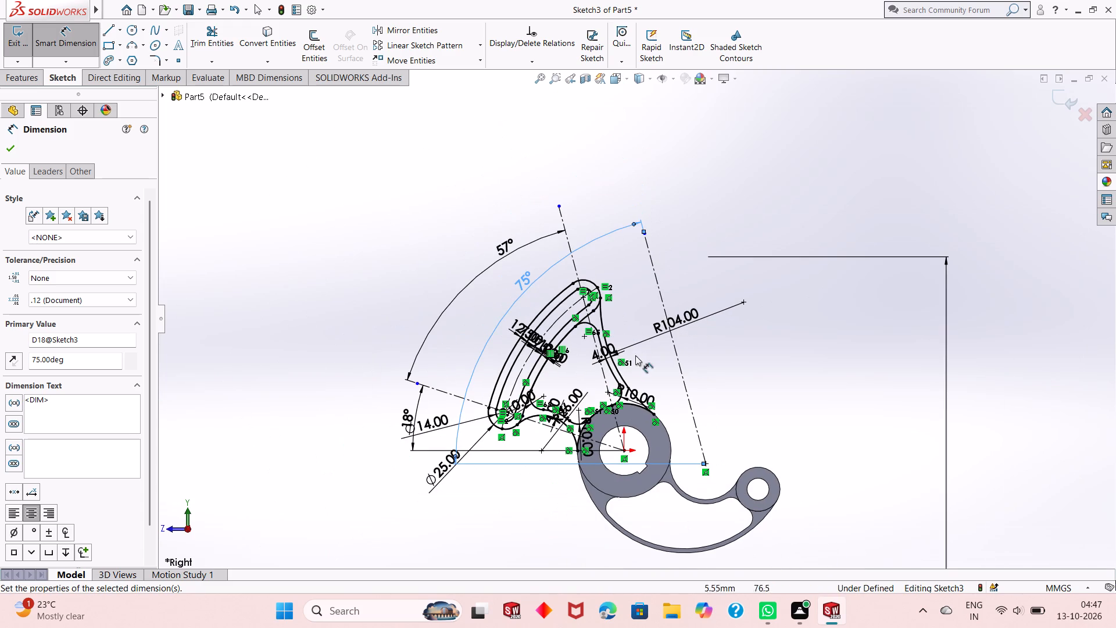
key("Escape")
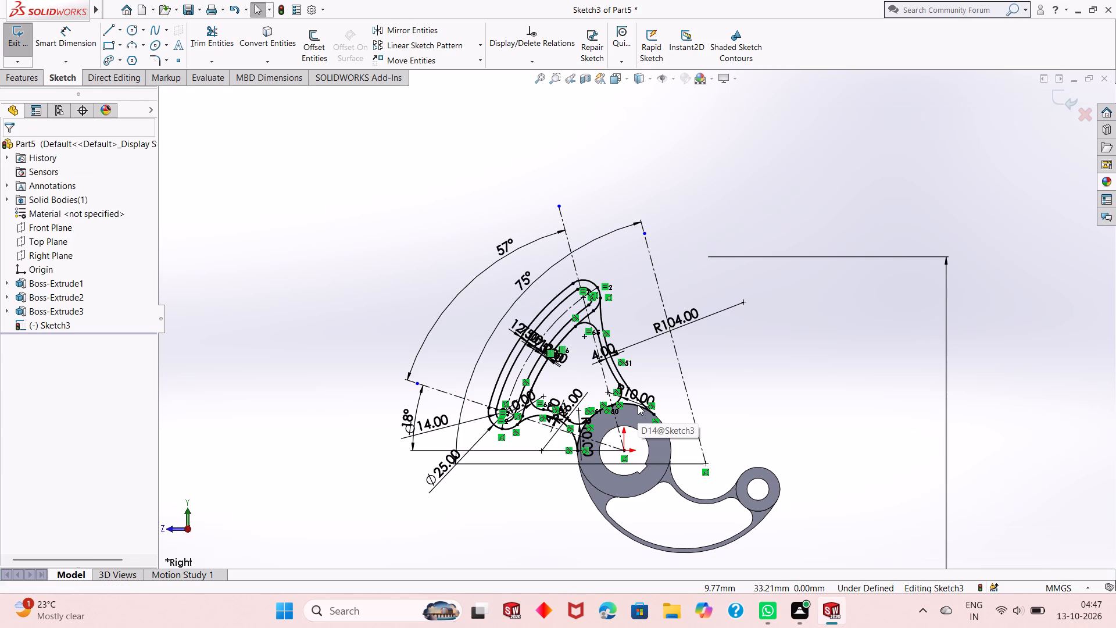
key("Escape")
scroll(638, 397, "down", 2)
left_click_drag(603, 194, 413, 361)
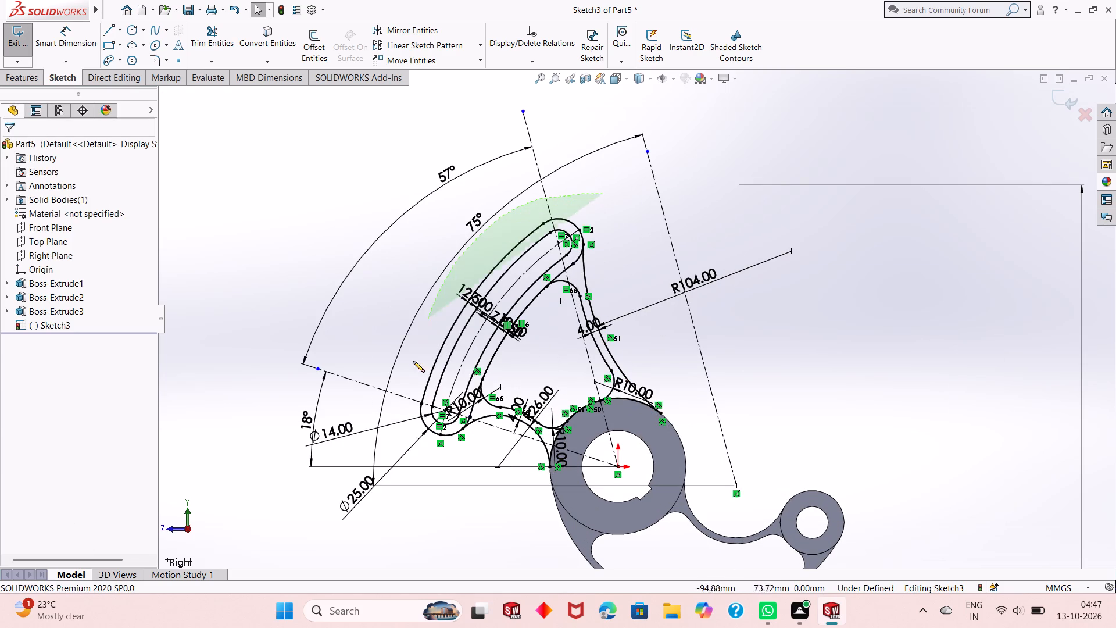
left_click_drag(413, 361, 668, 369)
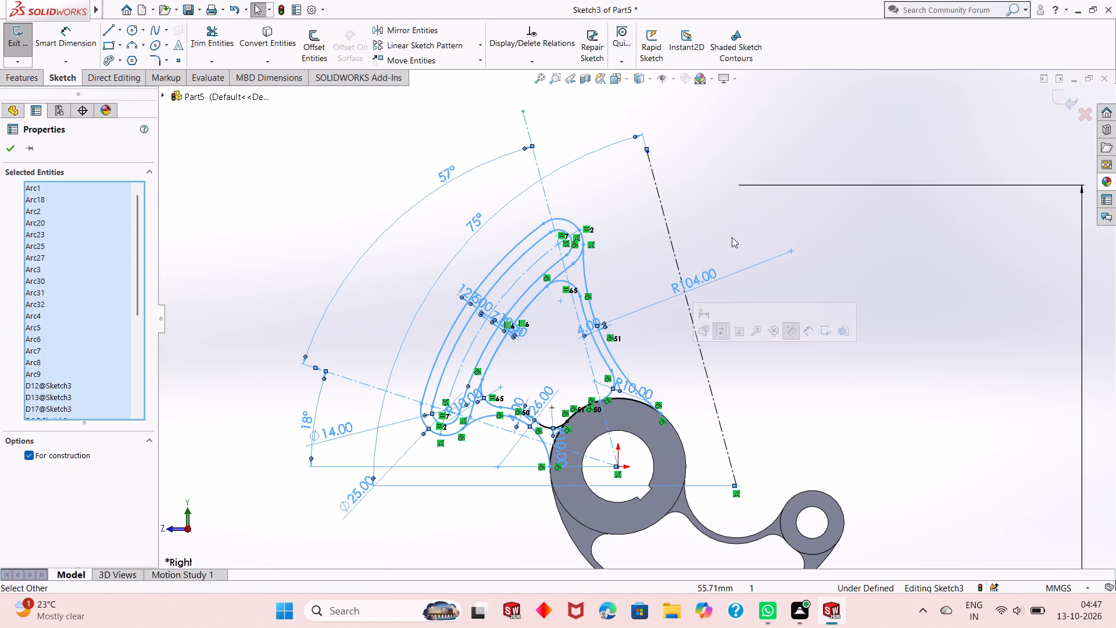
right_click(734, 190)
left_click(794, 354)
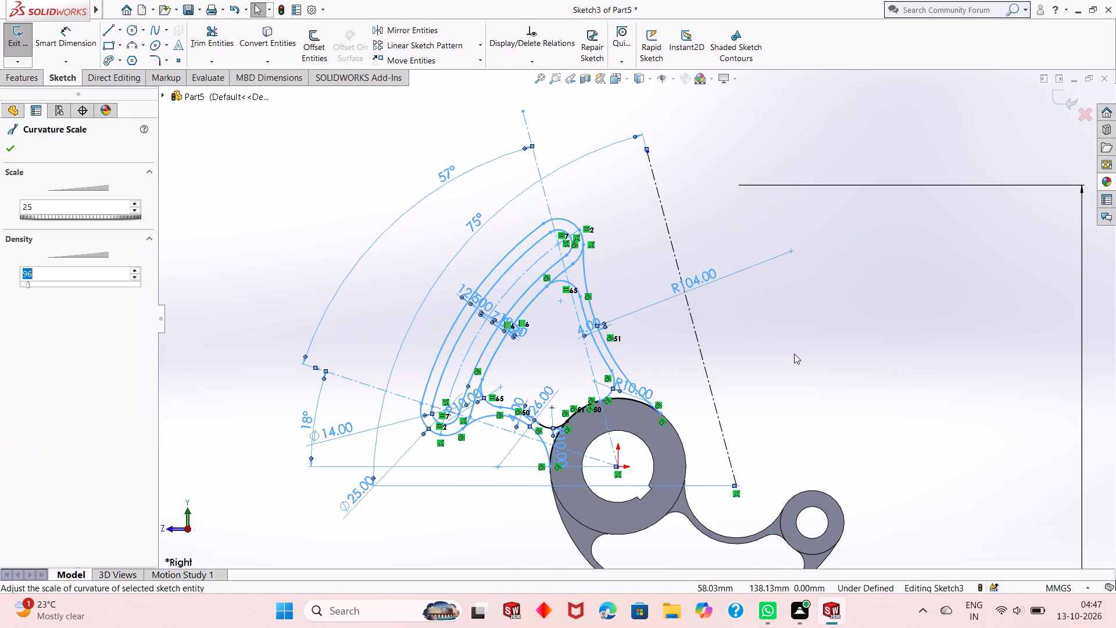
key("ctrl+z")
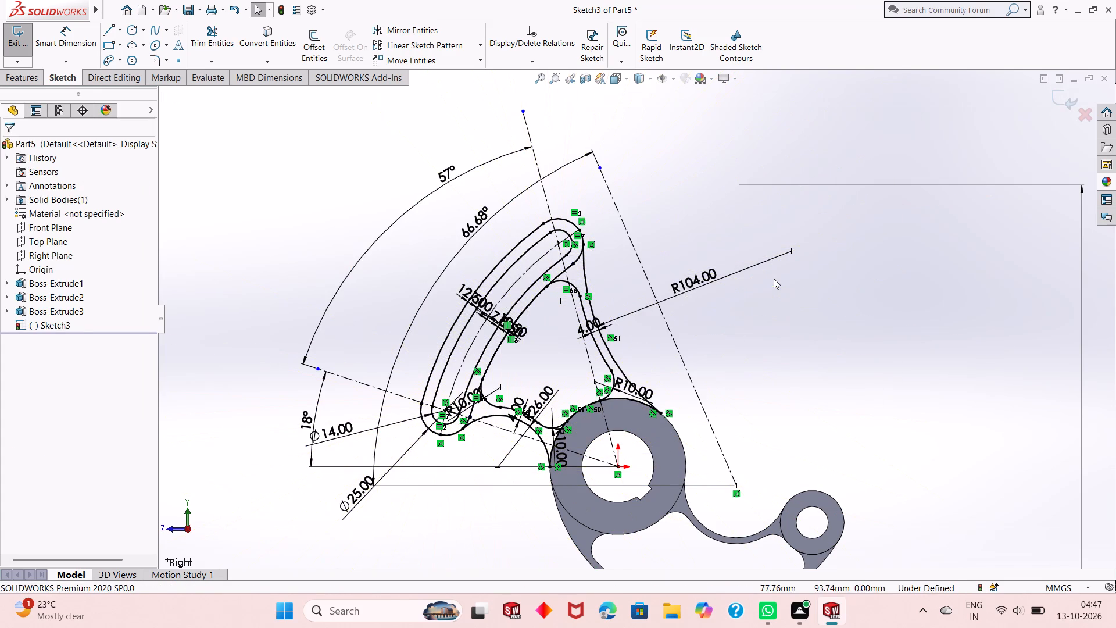
Delete the slotted arm's old profile with its centrelines and dimensions, keeping the new sloping centreline.
left_click_drag(606, 192, 475, 465)
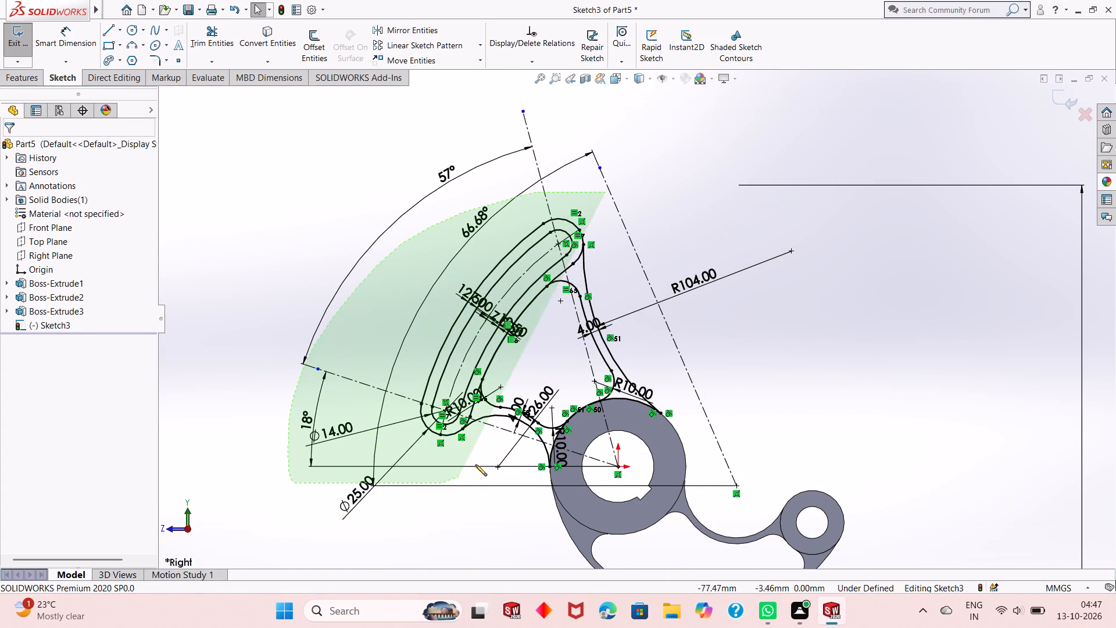
left_click_drag(475, 465, 657, 368)
right_click(705, 204)
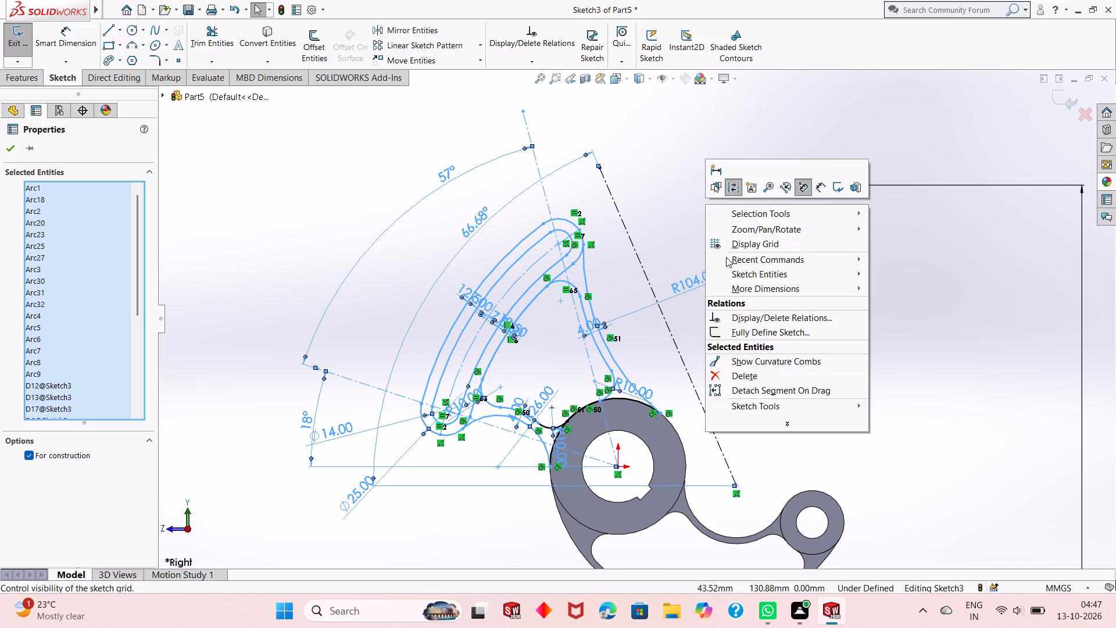
left_click(733, 376)
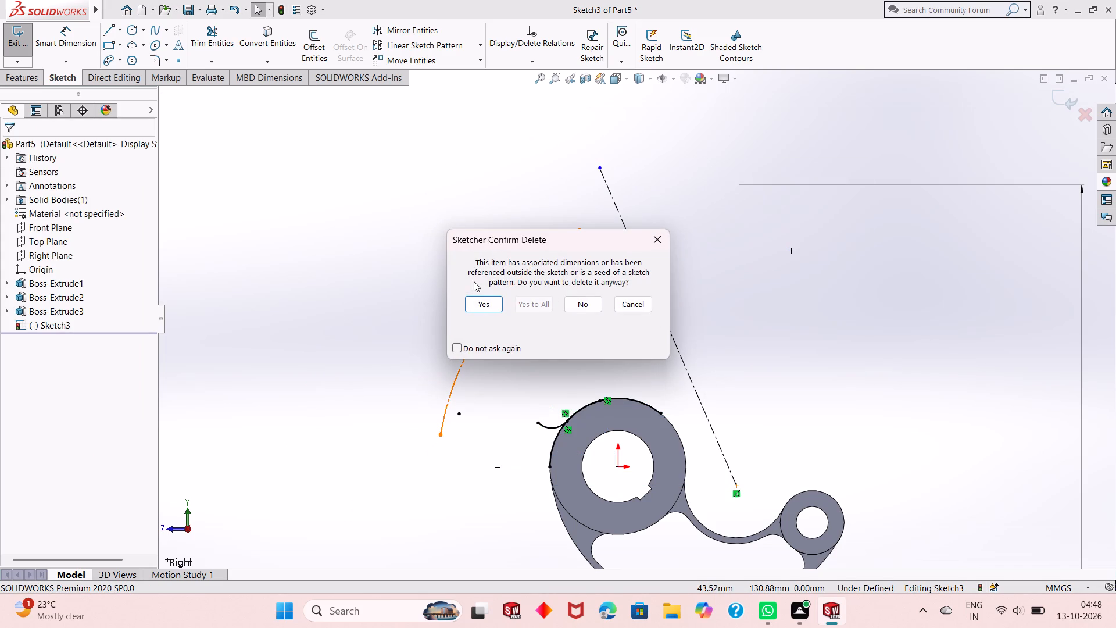
left_click(476, 300)
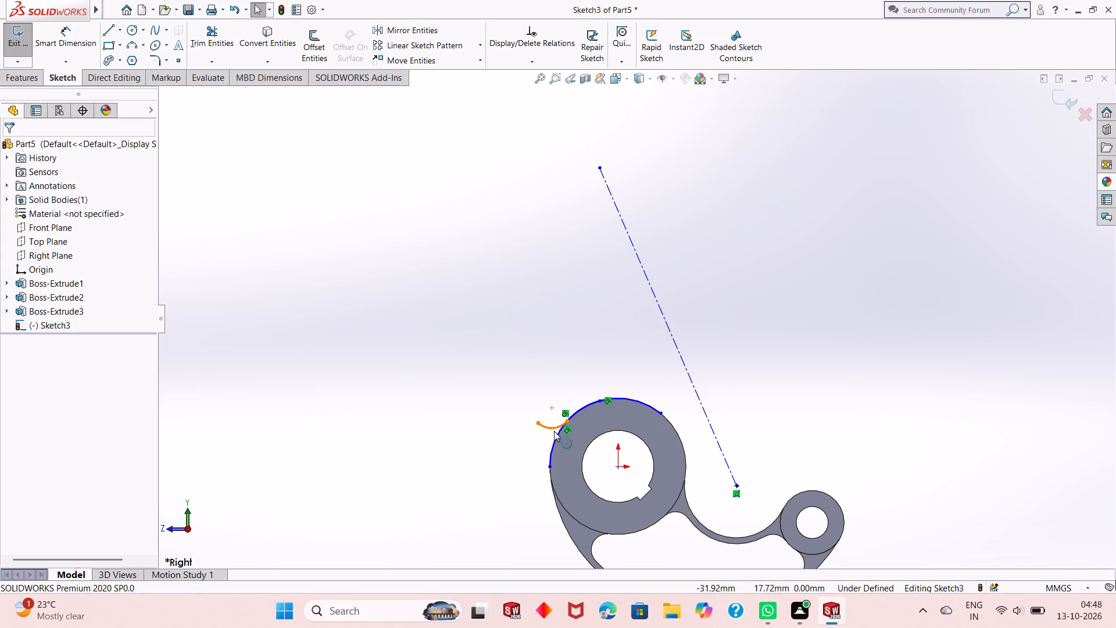
Delete the leftover fillet arc and the remaining sketch arcs along the hub's outer edge.
left_click(555, 439)
left_click(555, 427, "ctrl")
left_click(551, 424, "ctrl")
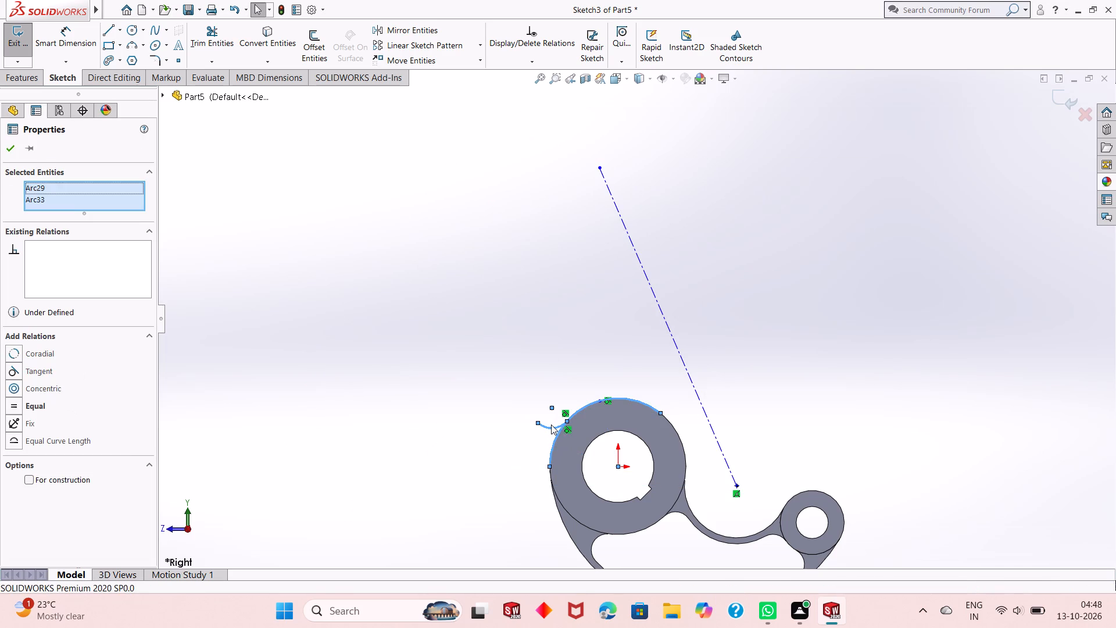
right_click(626, 329)
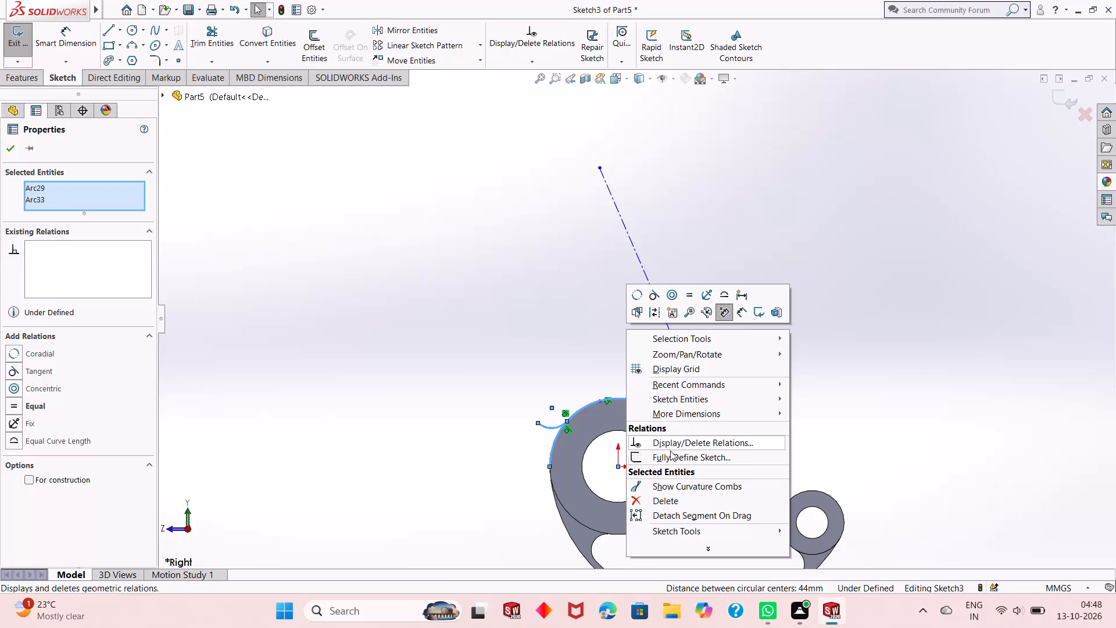
left_click(653, 497)
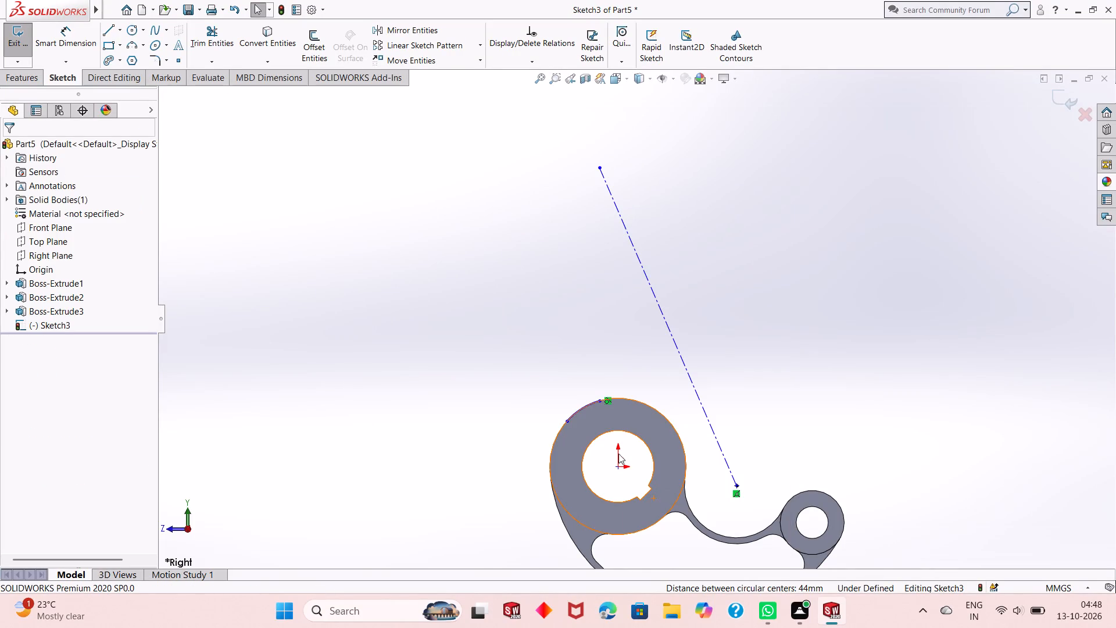
left_click(577, 413, "ctrl")
right_click(485, 286)
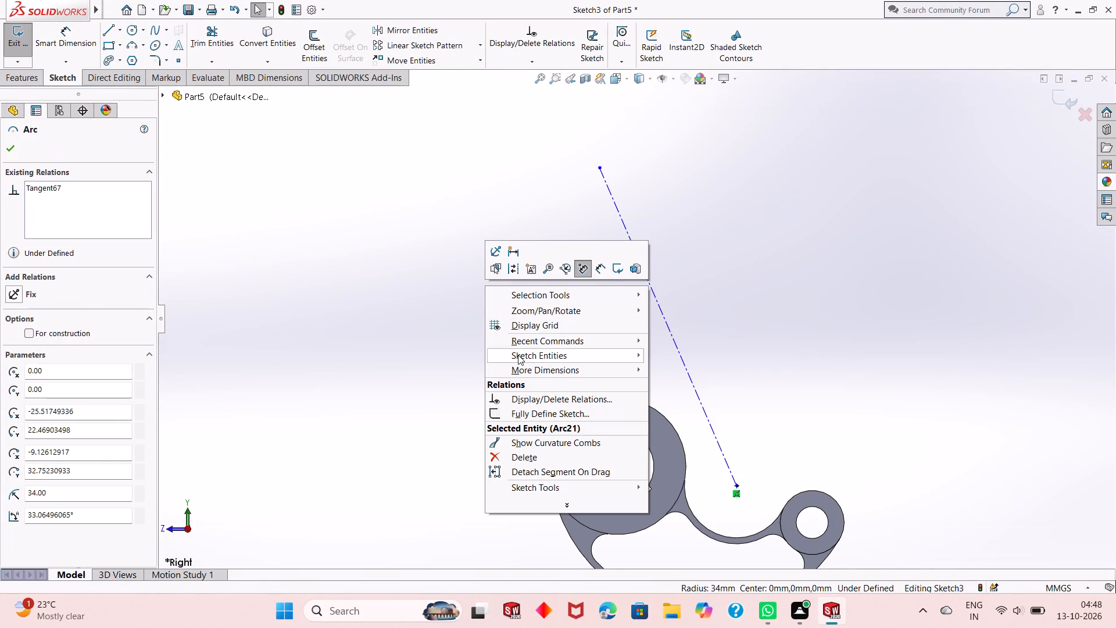
left_click(524, 451)
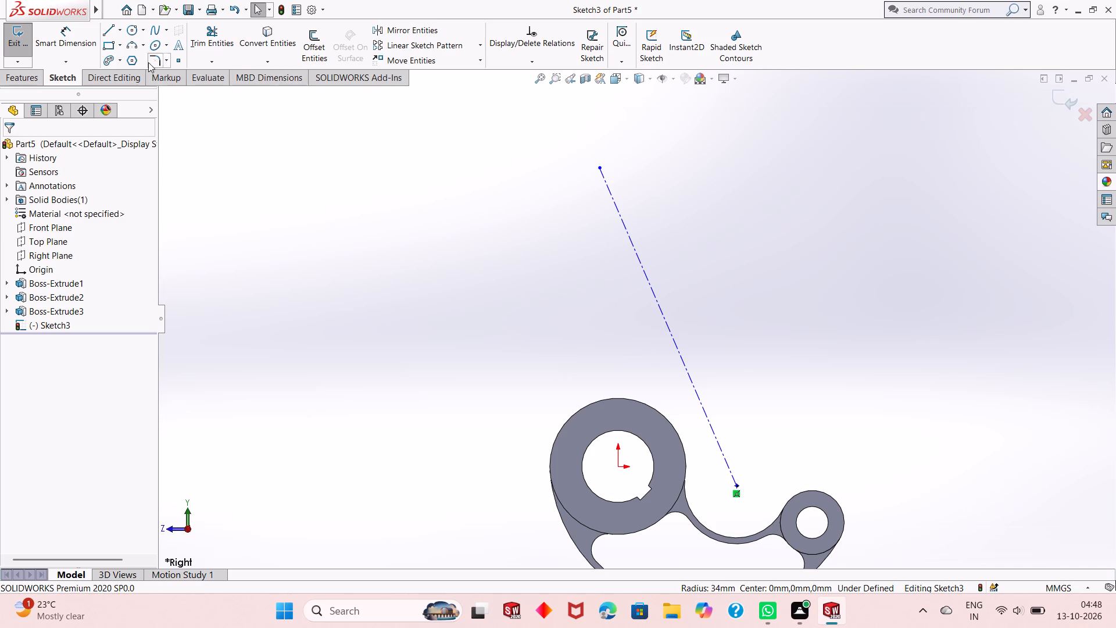
Sketch a second centreline from the first one's lower endpoint, running at a shallow slope across the hub and beyond it.
left_click(118, 34)
left_click(128, 58)
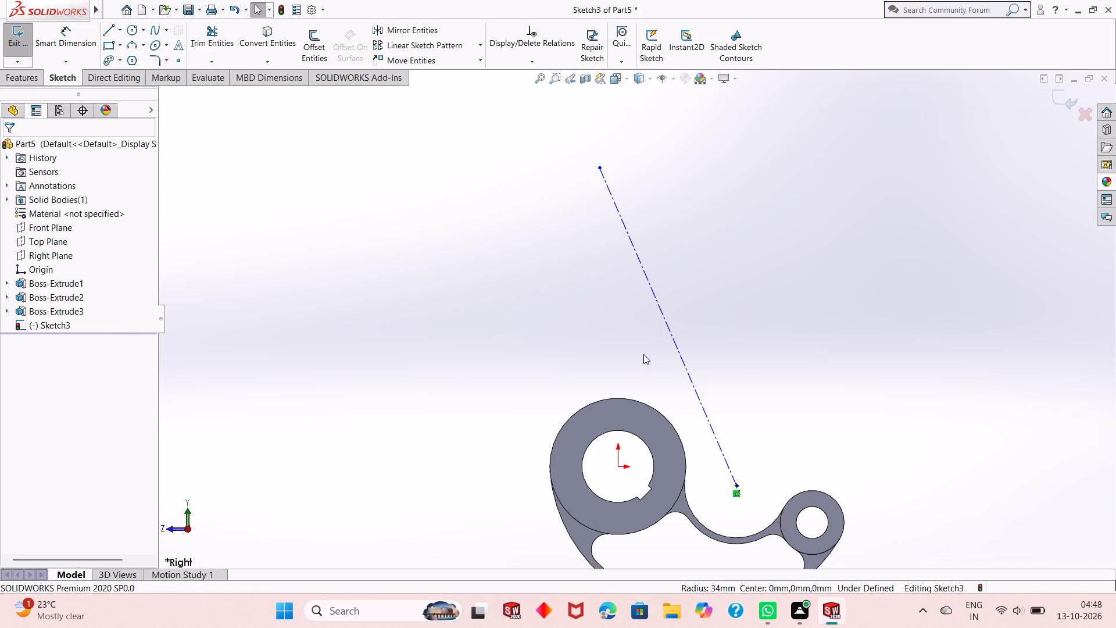
left_click(739, 487)
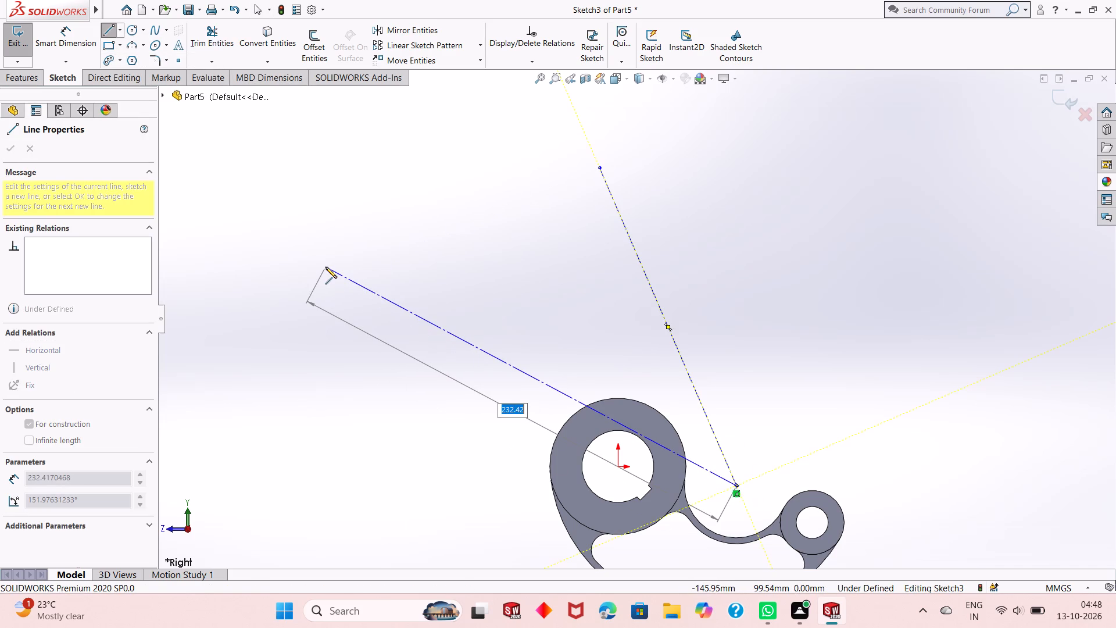
left_click(323, 341)
right_click(337, 301)
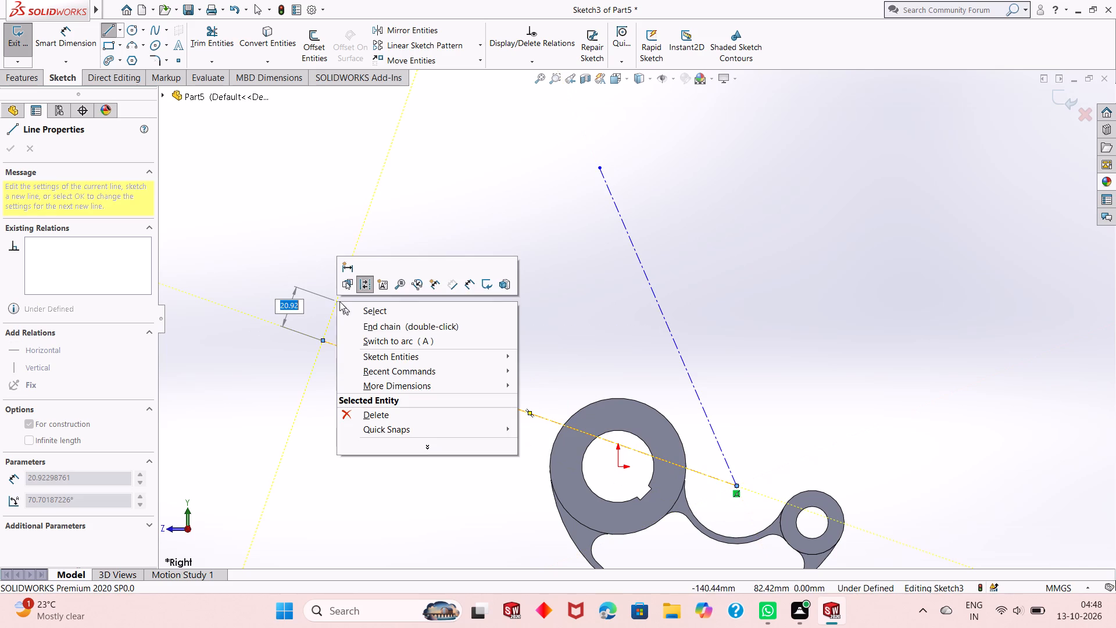
left_click(349, 309)
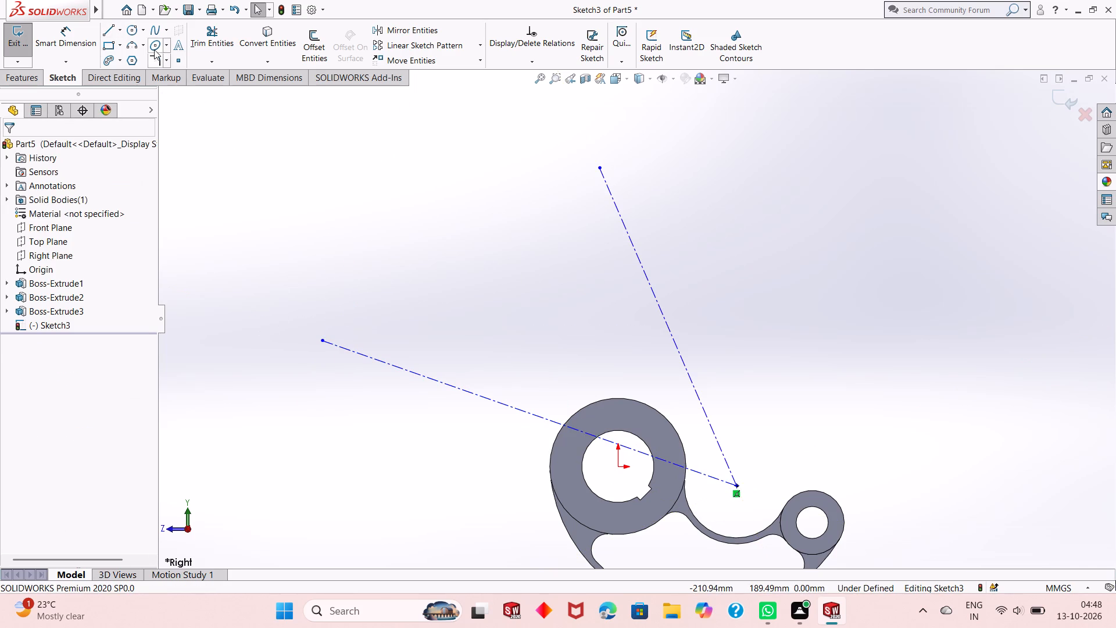
Sketch a construction circle of about 149 mm radius centred on the two centrelines' shared endpoint.
left_click(132, 27)
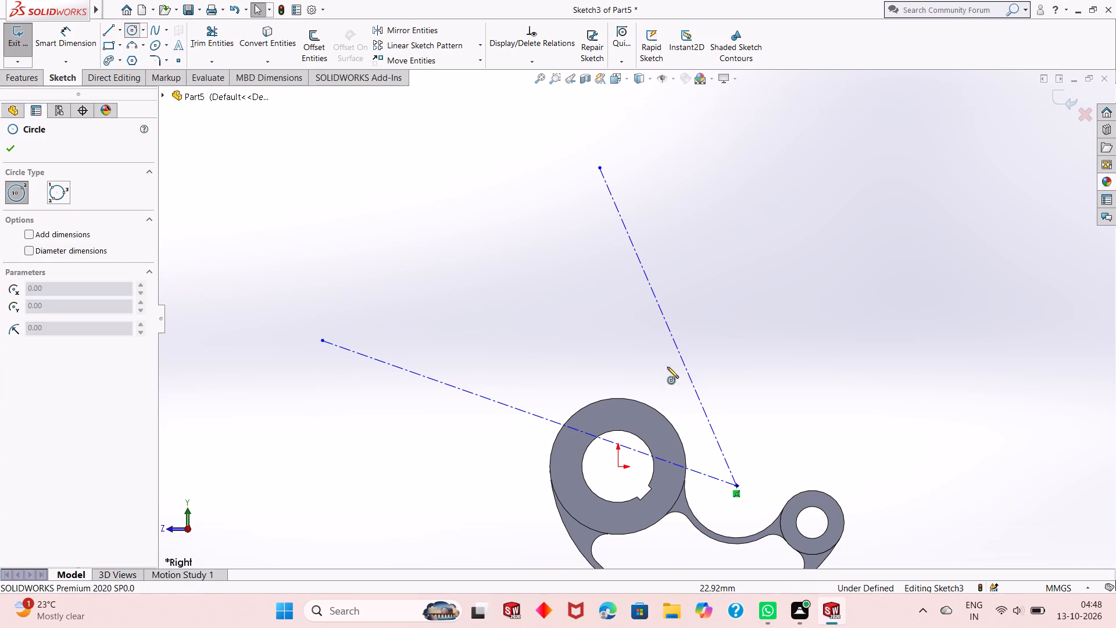
left_click(739, 485)
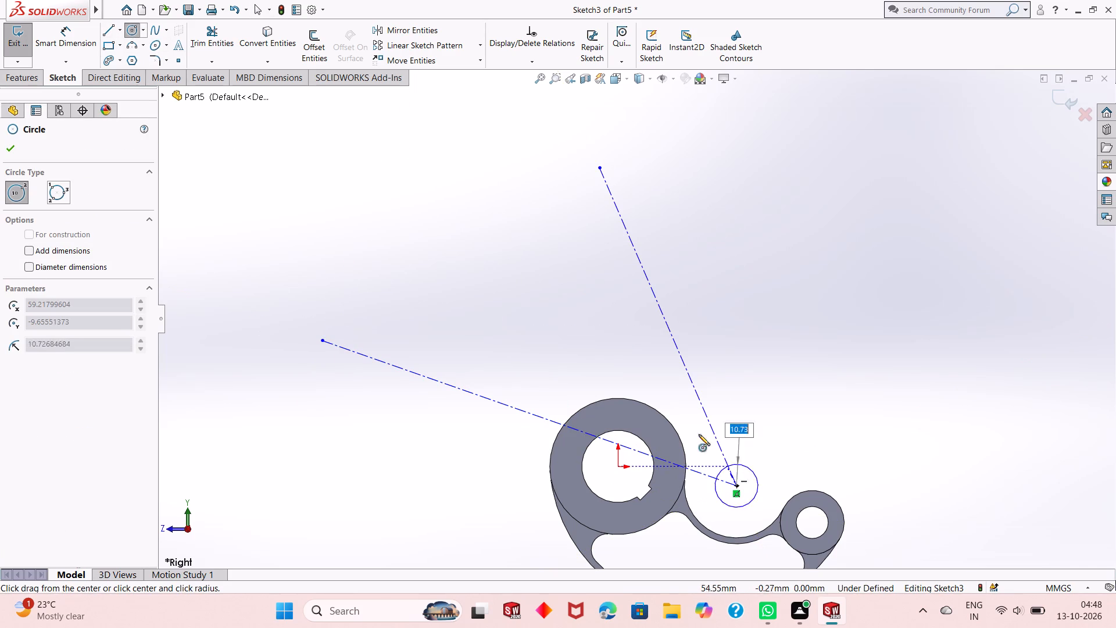
left_click(509, 292)
right_click(325, 201)
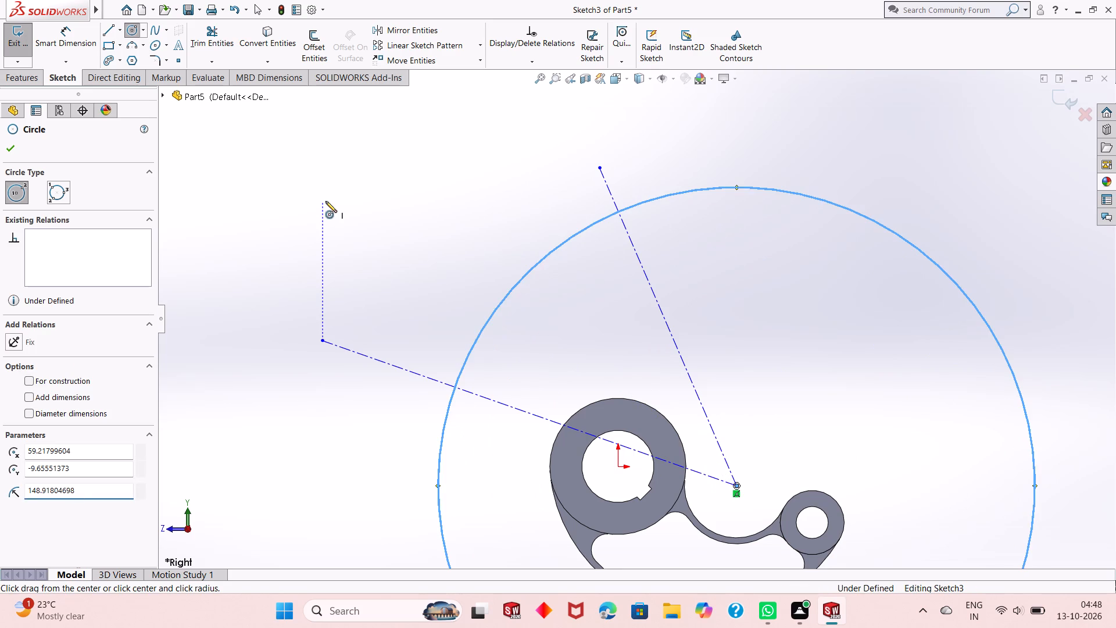
left_click(337, 209)
left_click(524, 274)
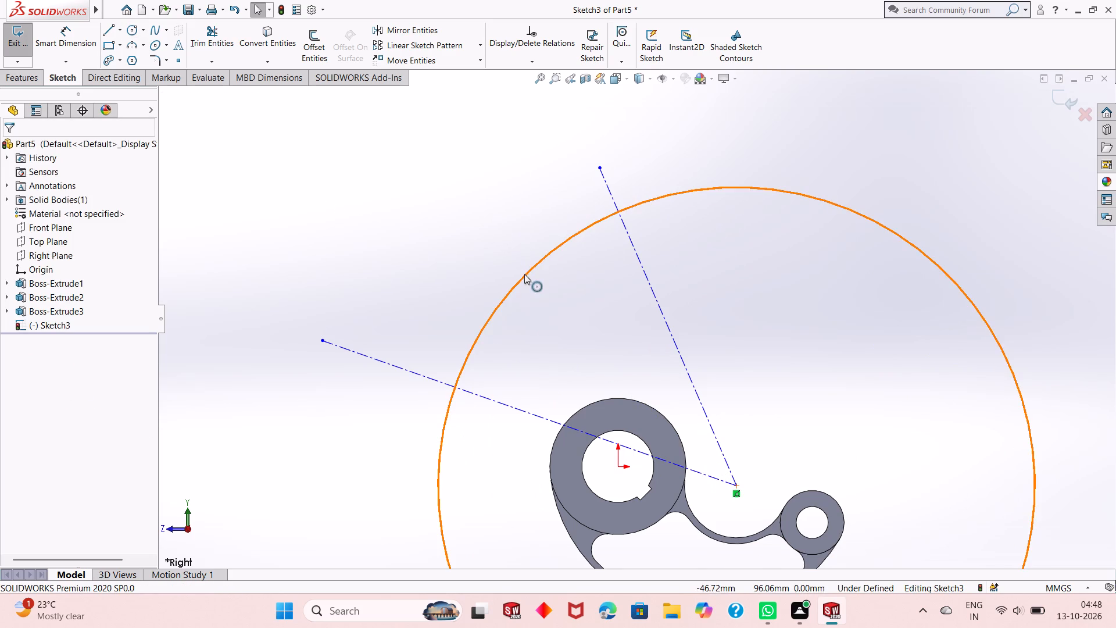
right_click(481, 240)
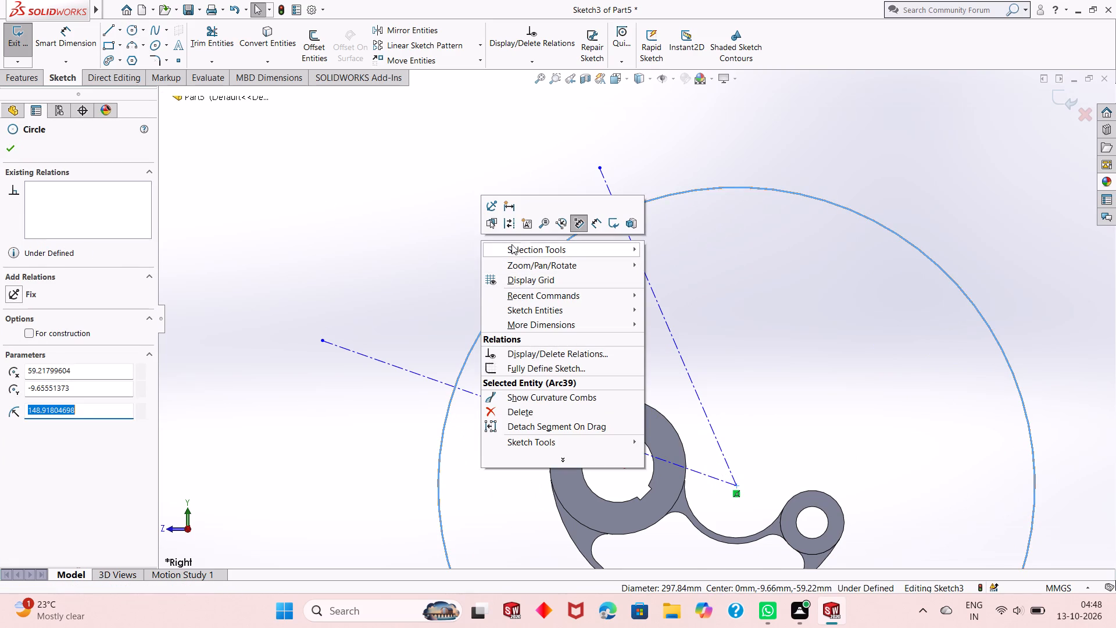
left_click(503, 223)
Dimension the construction circle's diameter to 300 mm.
left_click(82, 40)
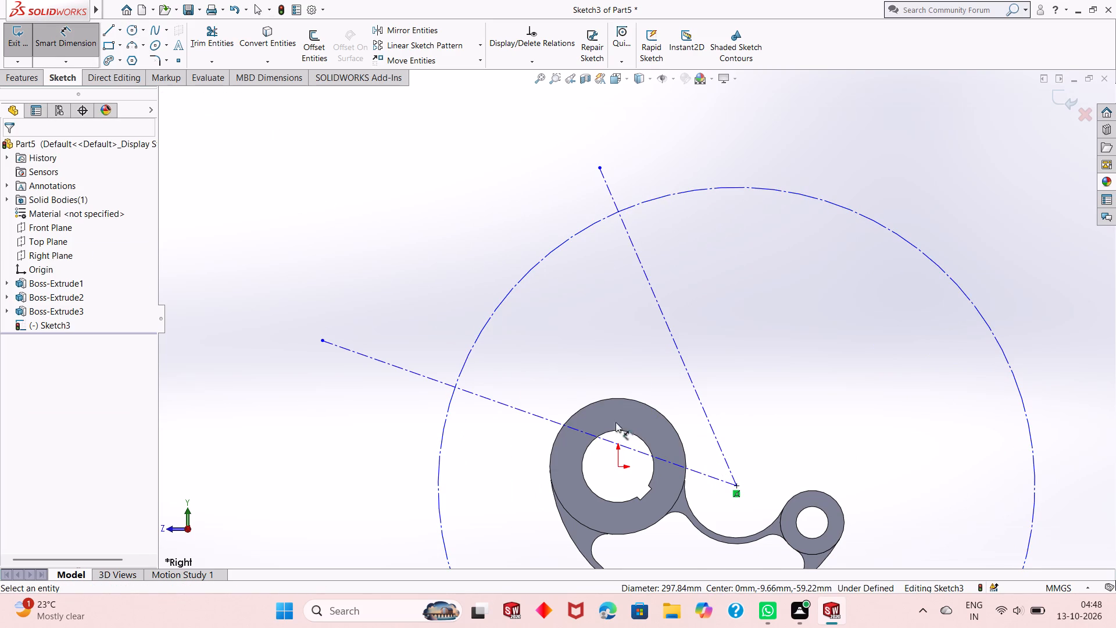
left_click(442, 520)
left_click(399, 538)
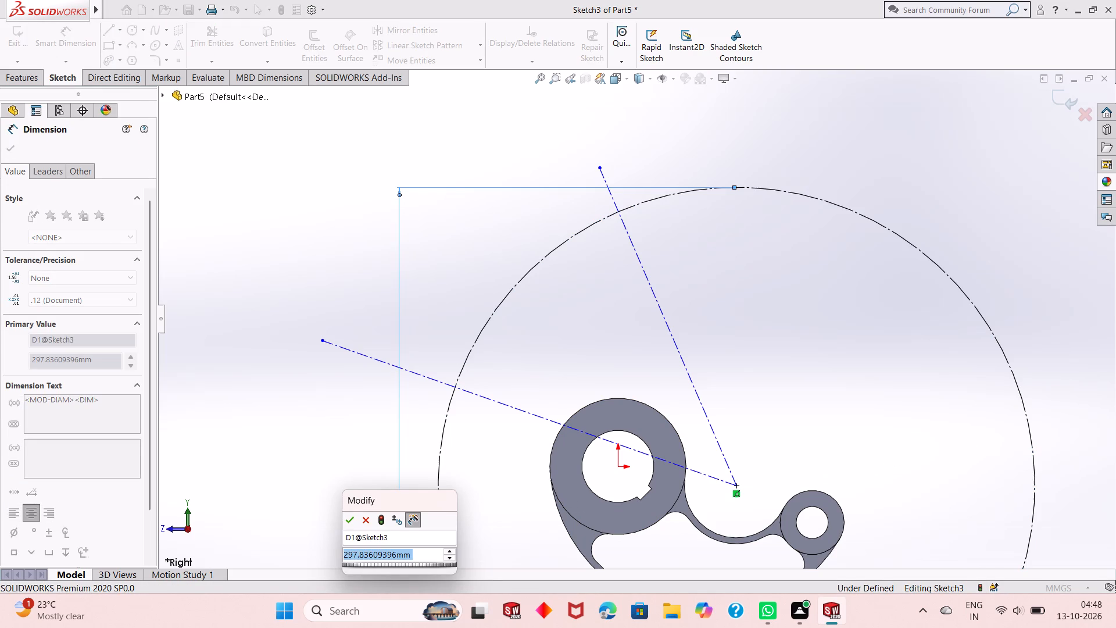
type("300")
key("Return")
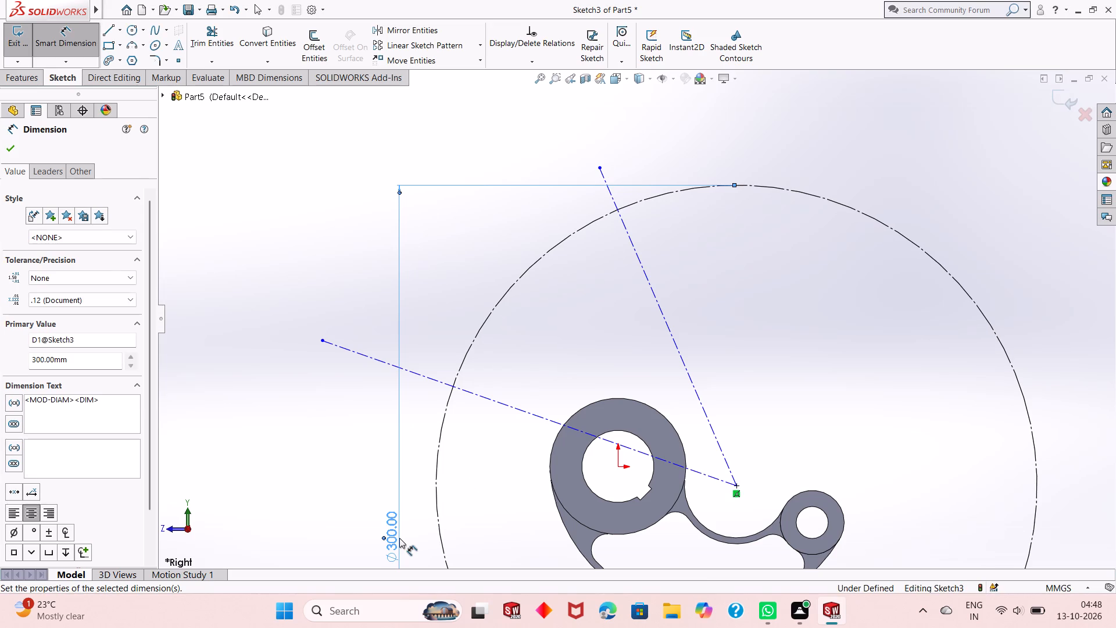
right_click(257, 356)
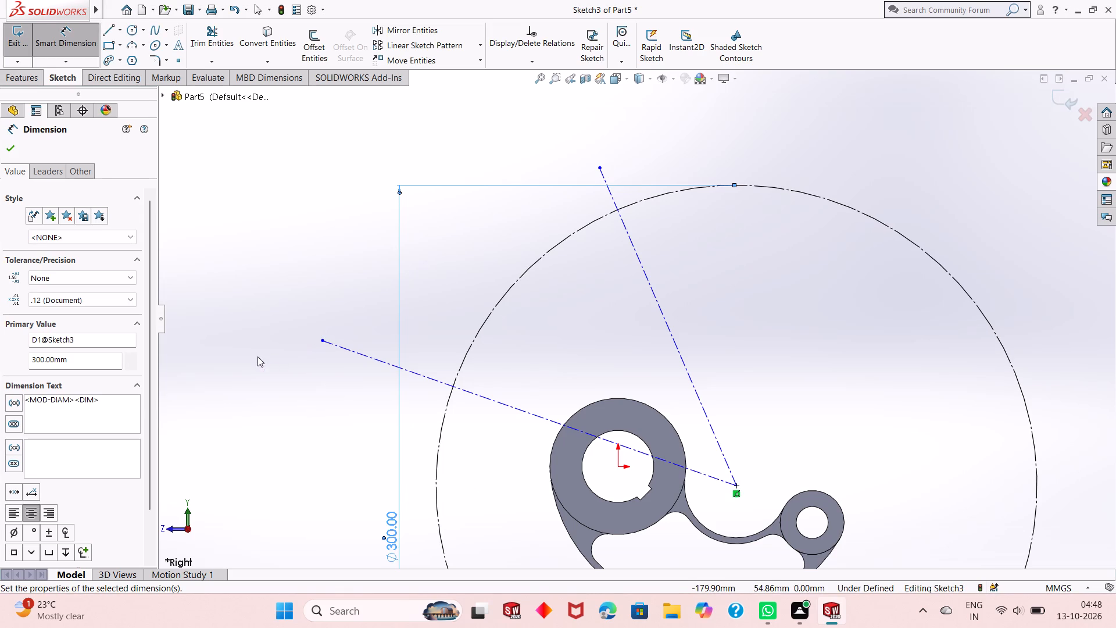
left_click(287, 394)
Dimension the angle between the shallow centreline and the horizontal through the shared endpoint as 18°.
scroll(391, 385, "up", 3)
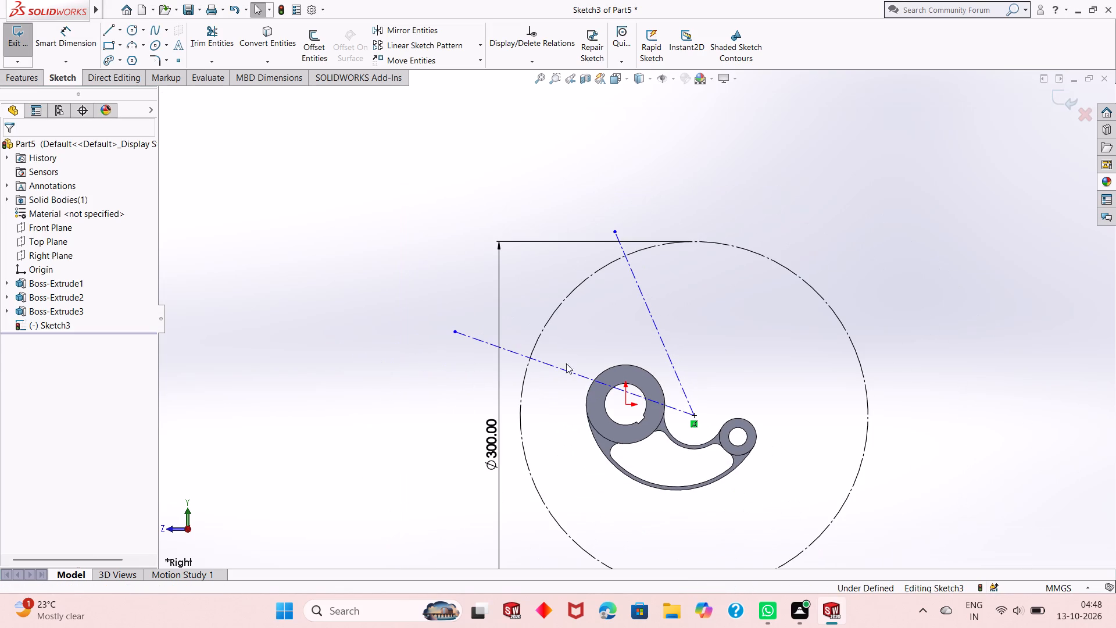
scroll(734, 369, "down", 2)
scroll(503, 339, "up", 1)
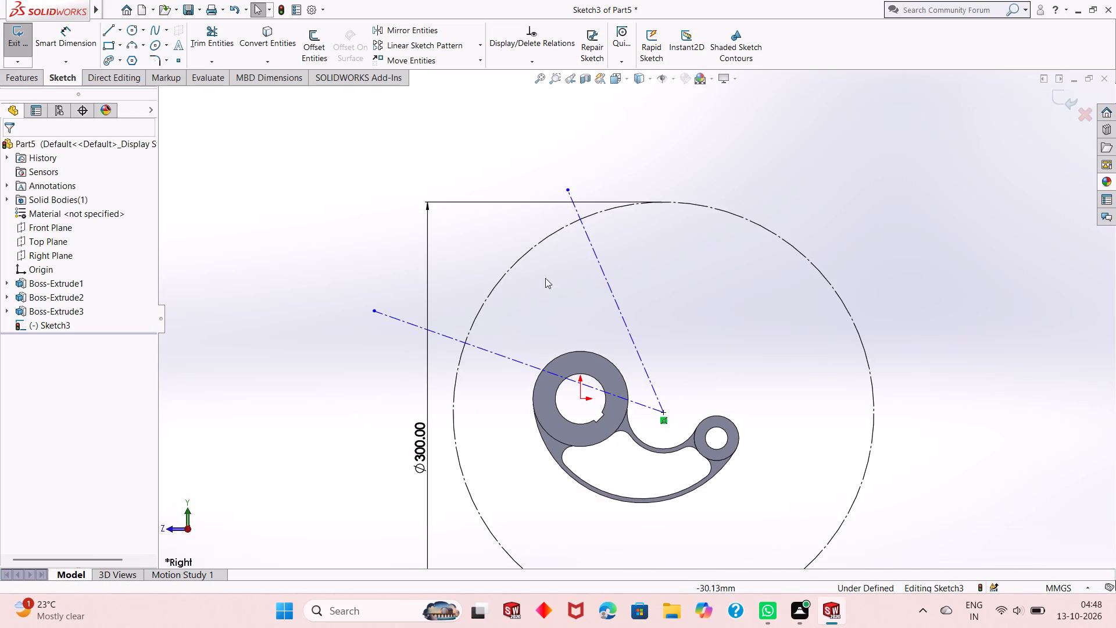
scroll(562, 259, "down", 1)
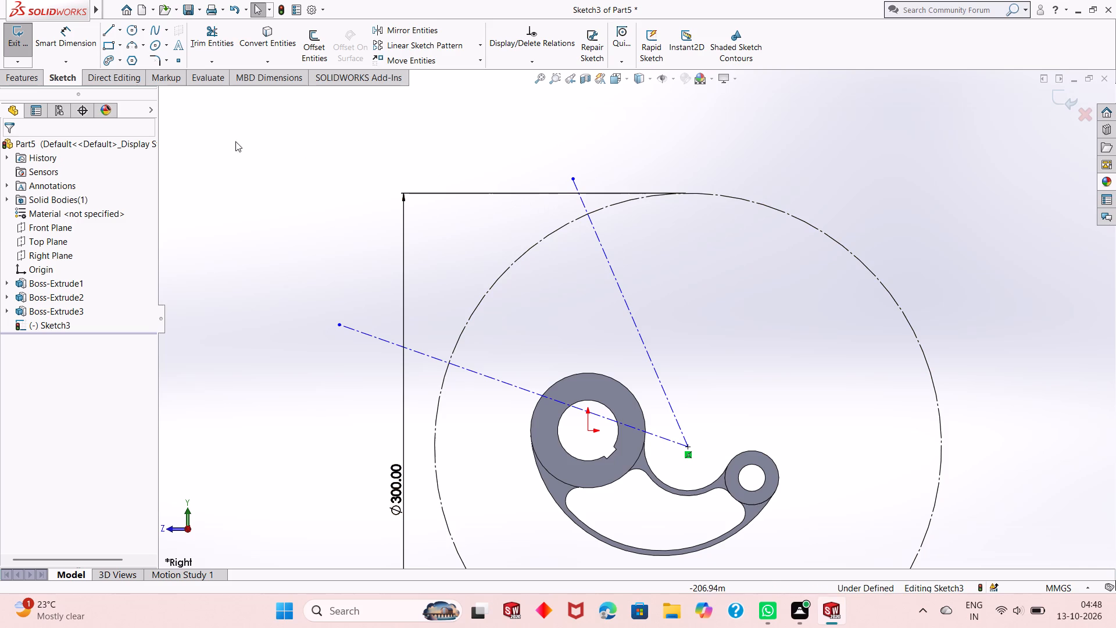
left_click(69, 33)
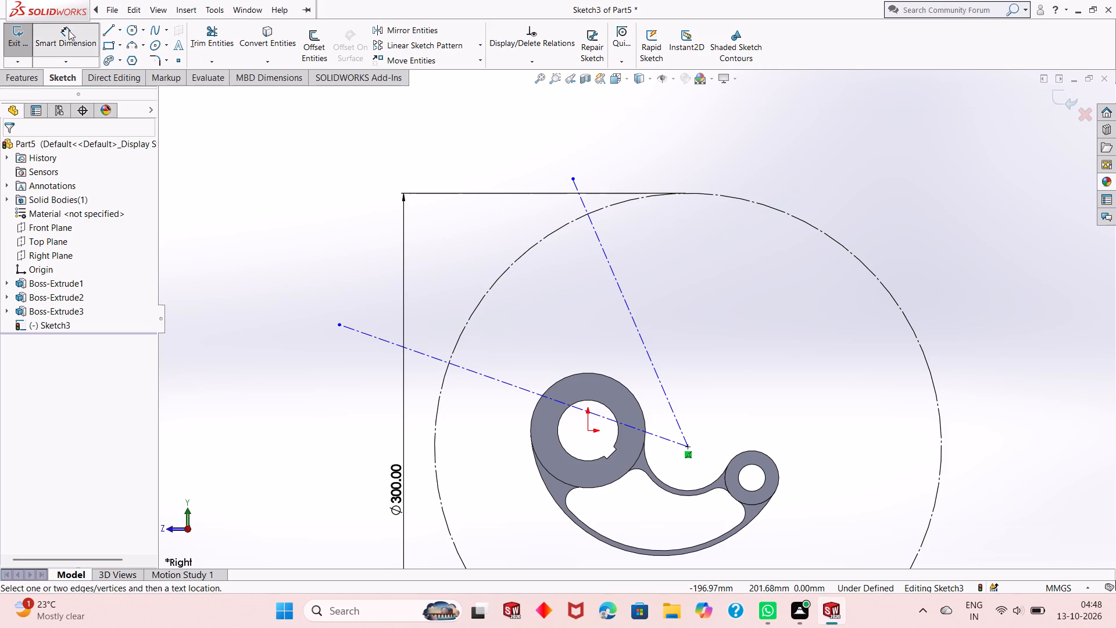
left_click(520, 388)
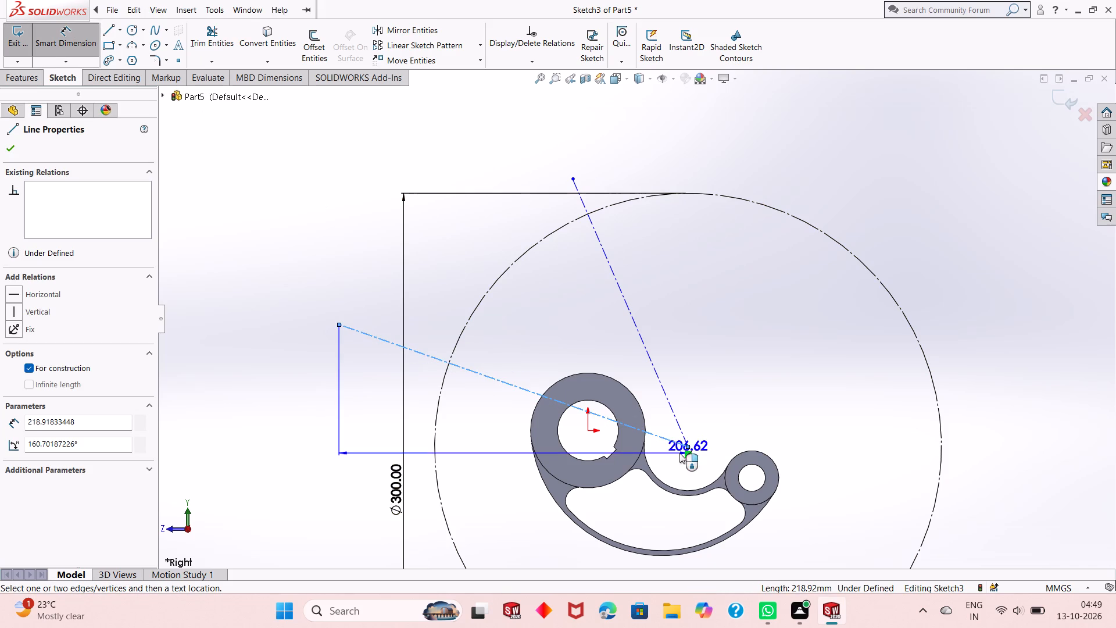
left_click(687, 446)
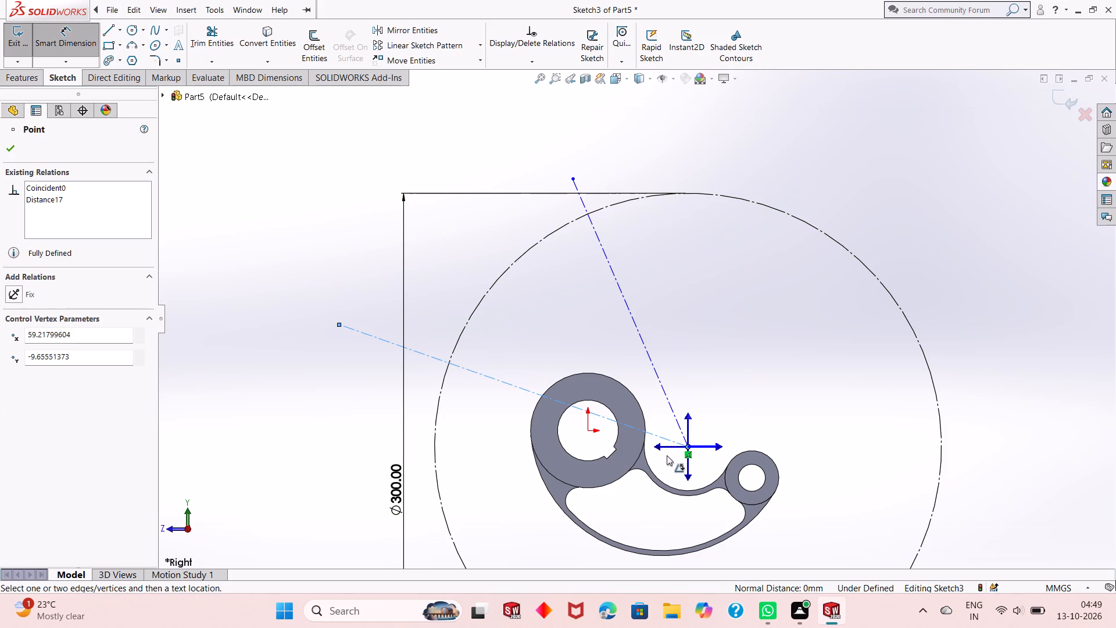
left_click(660, 448)
left_click(501, 421)
type("18")
key("Return")
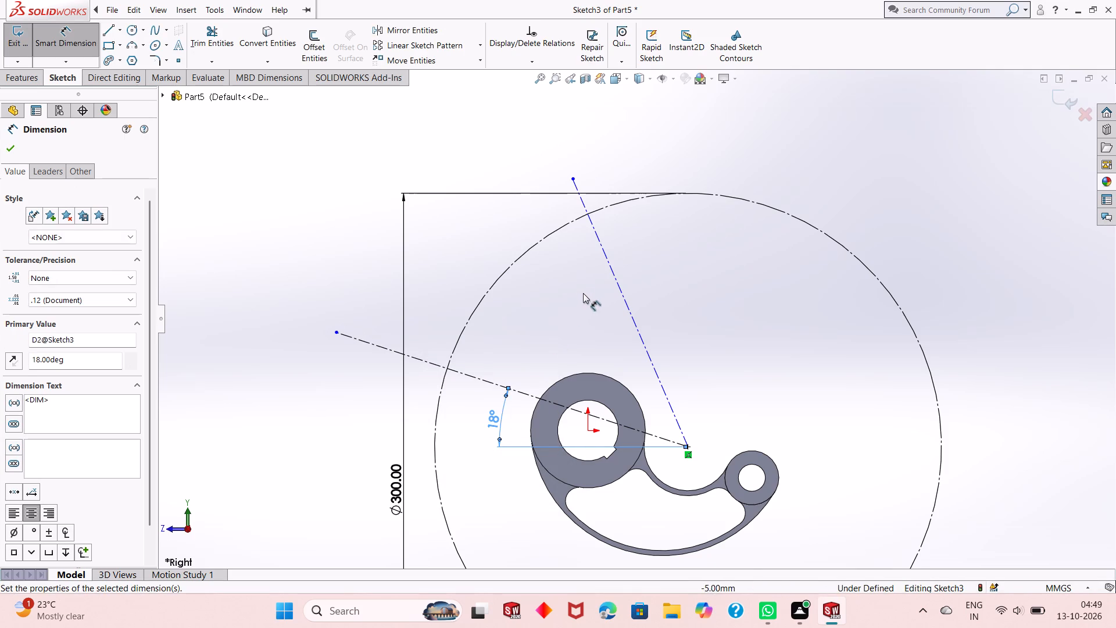
Dimension the angle between the steep and the shallow centrelines as 57°.
left_click(614, 277)
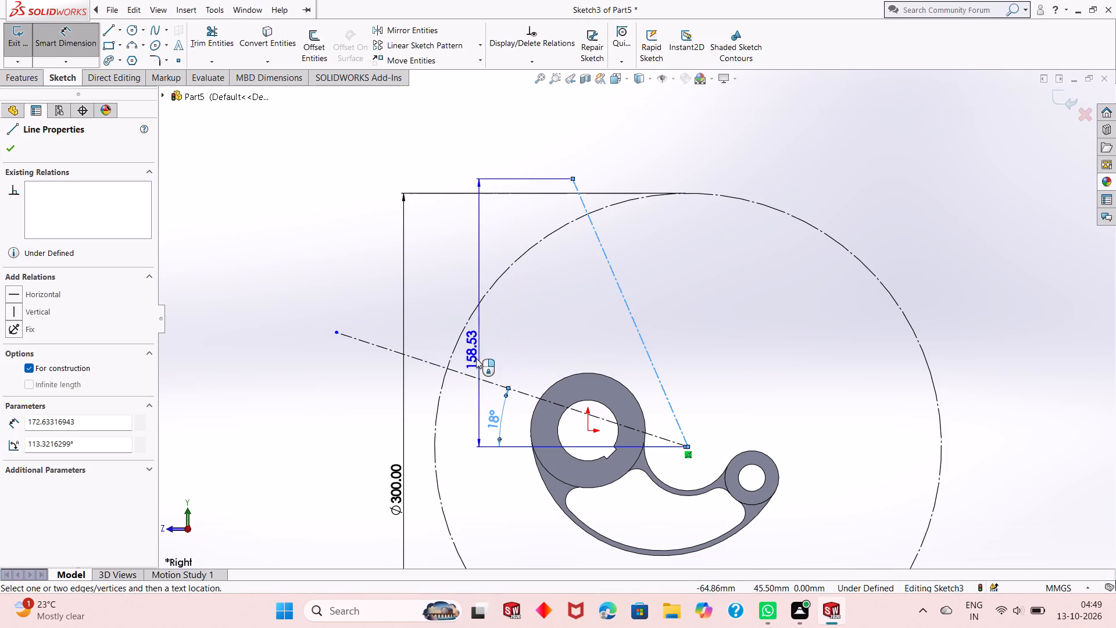
left_click(472, 379)
left_click(455, 161)
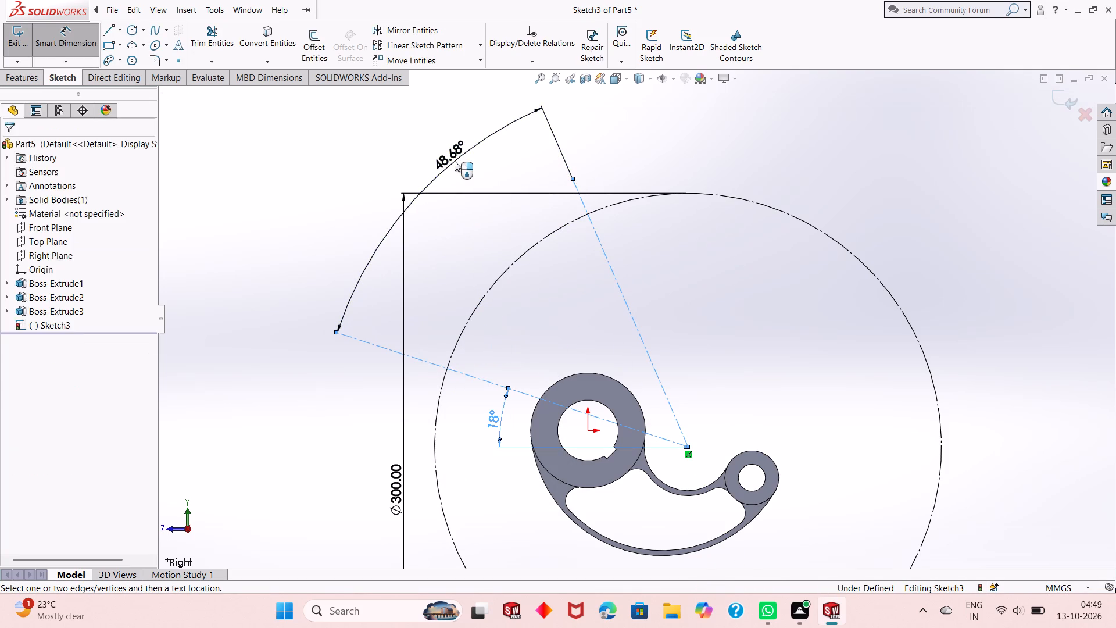
type("57")
key("Return")
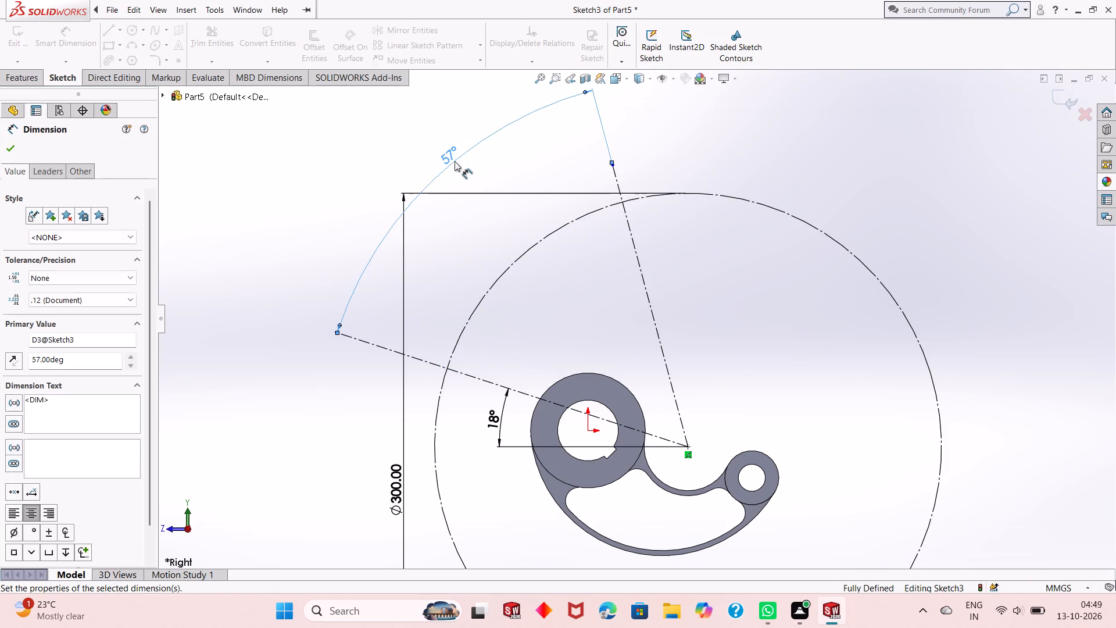
right_click(229, 155)
left_click(253, 187)
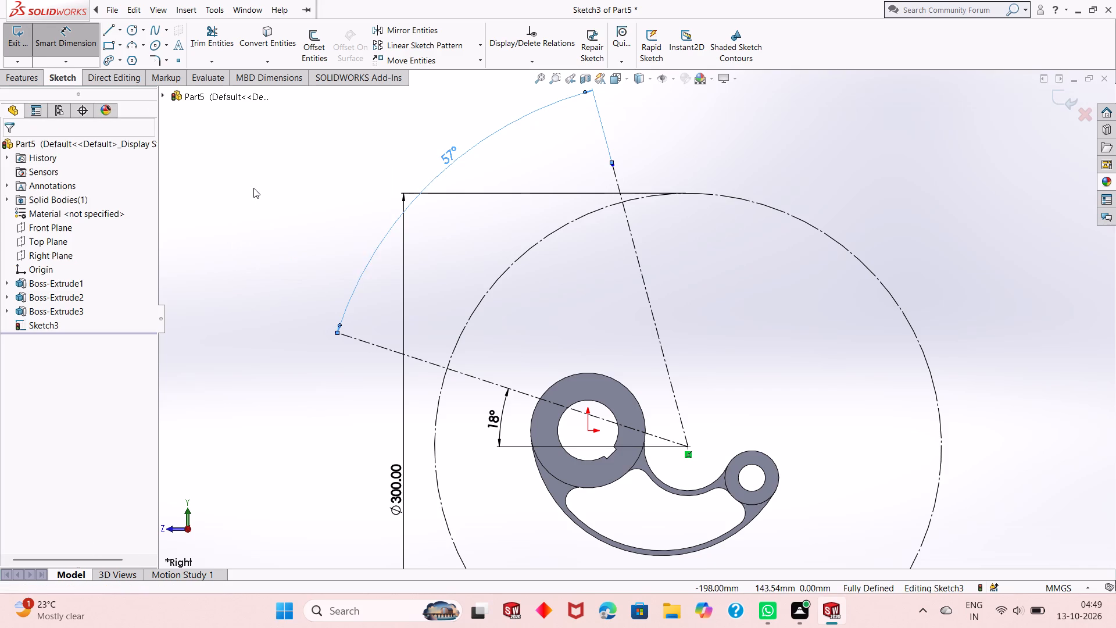
Sketch two circles of about 20 mm radius, one at each intersection of the 300 mm construction circle with a centreline.
scroll(552, 327, "up", 1)
scroll(678, 312, "down", 1)
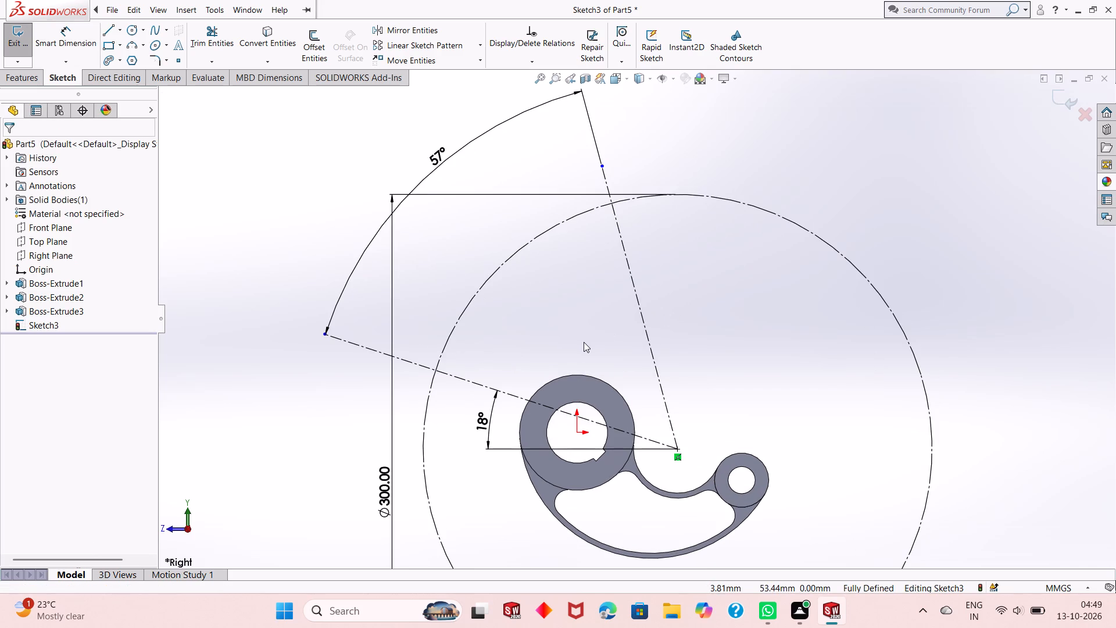
scroll(524, 189, "down", 2)
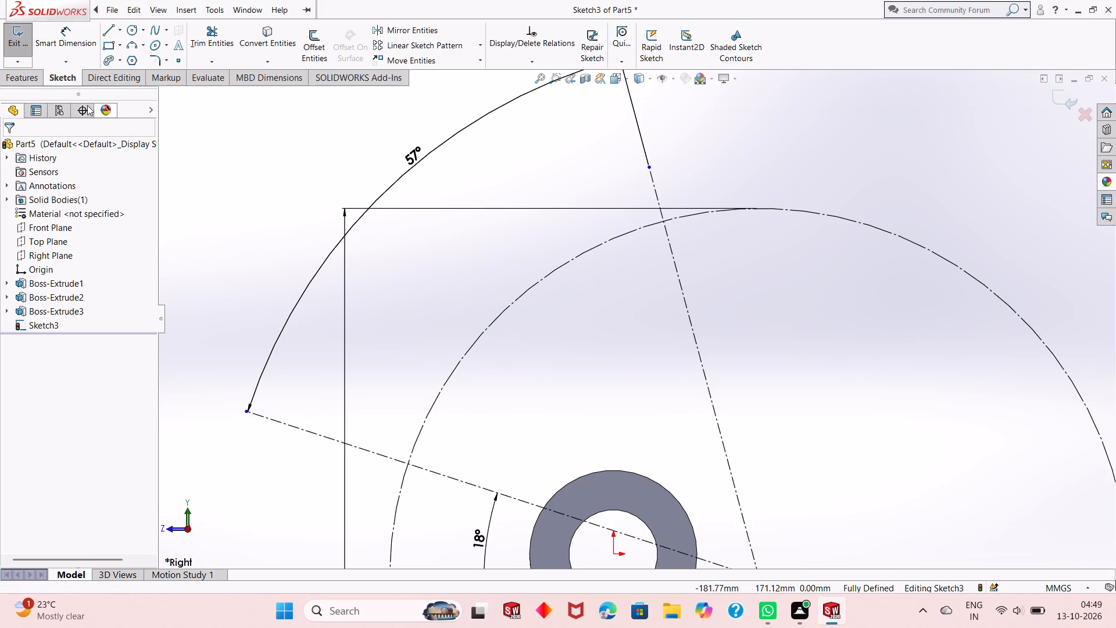
left_click(34, 79)
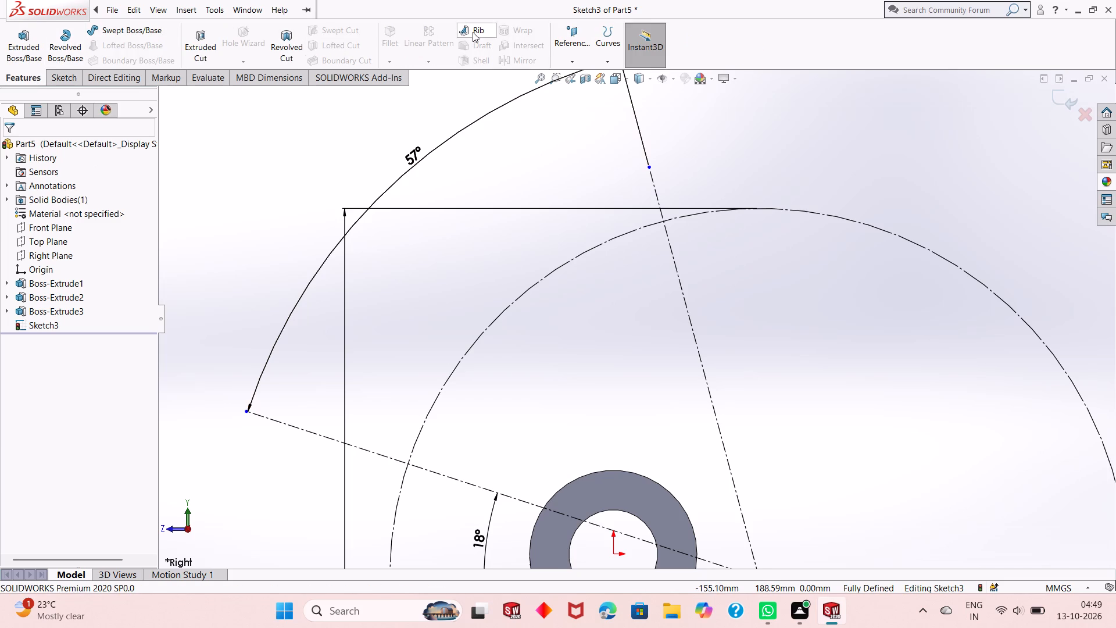
left_click(77, 82)
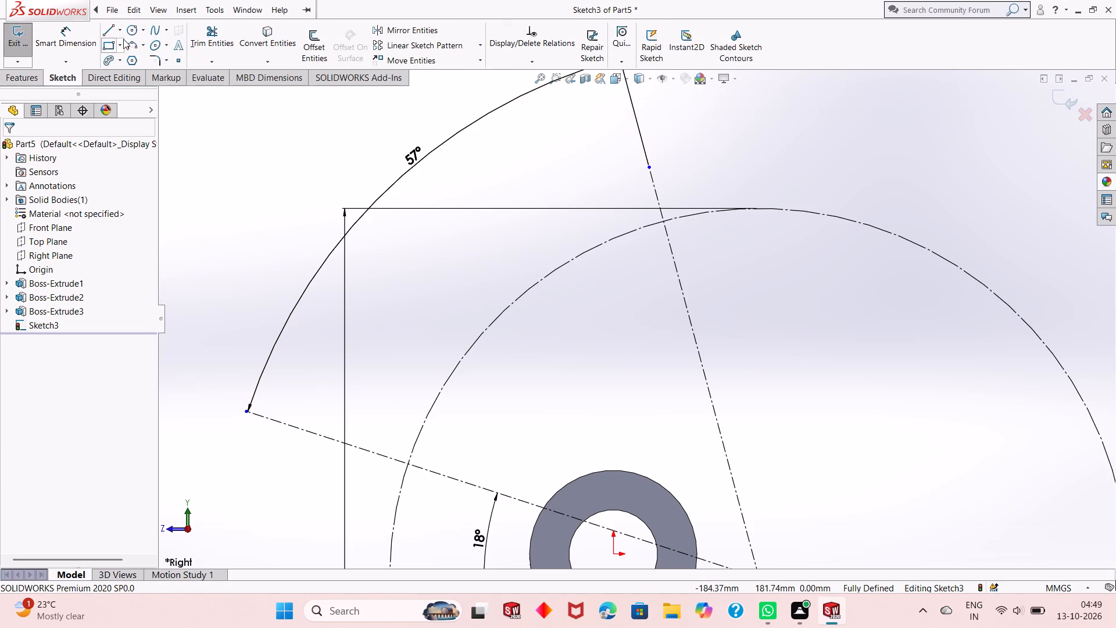
left_click(135, 31)
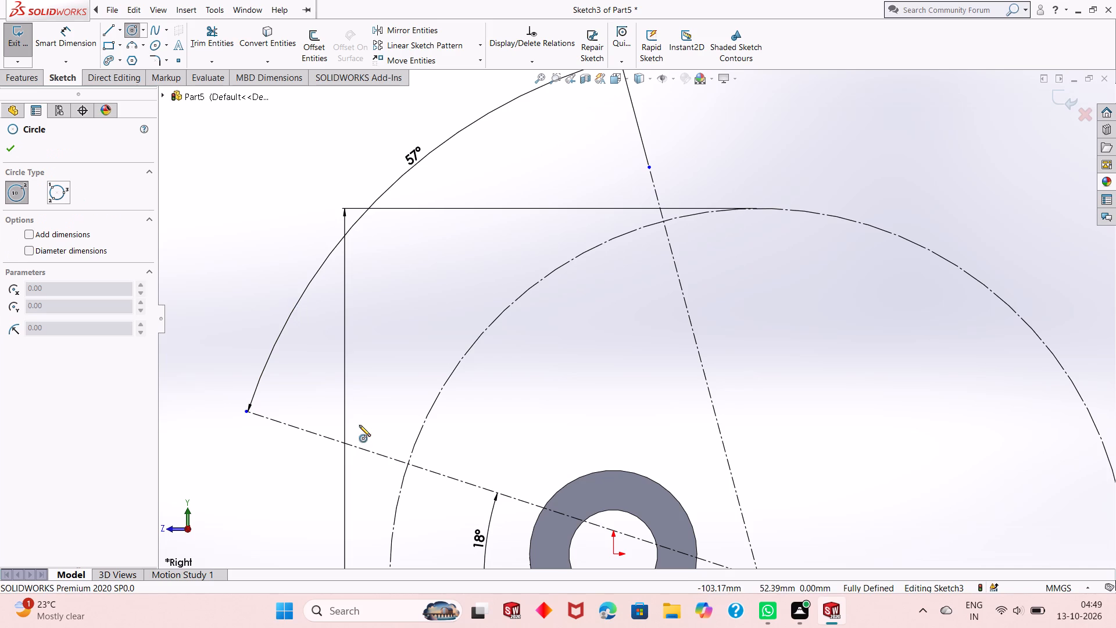
scroll(350, 348, "down", 1)
scroll(350, 348, "up", 3)
scroll(577, 405, "down", 1)
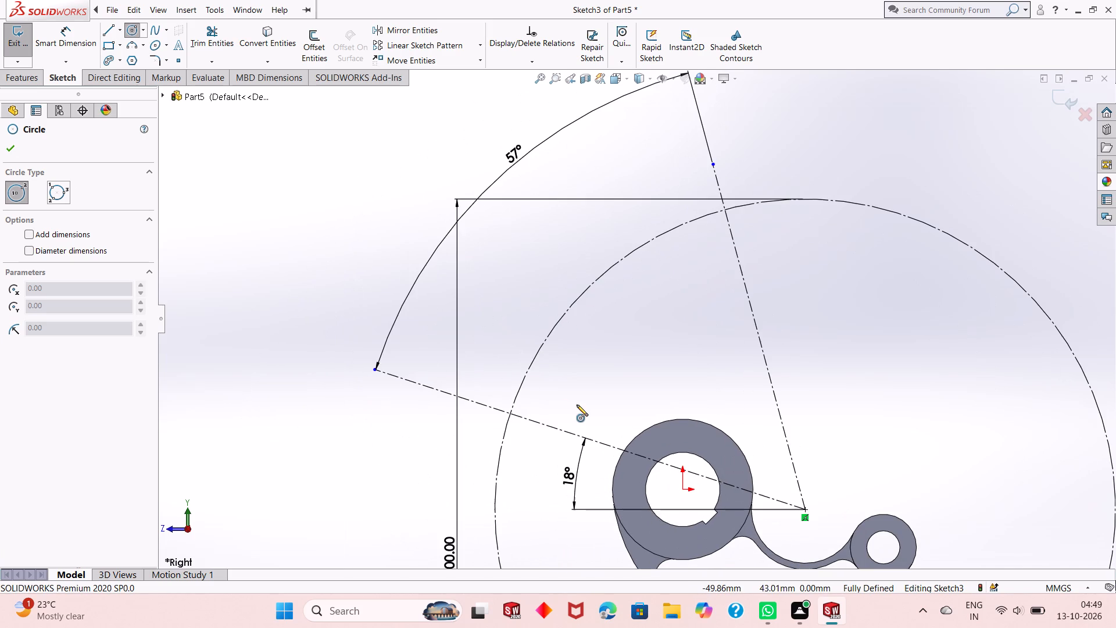
left_click(509, 413)
left_click(543, 386)
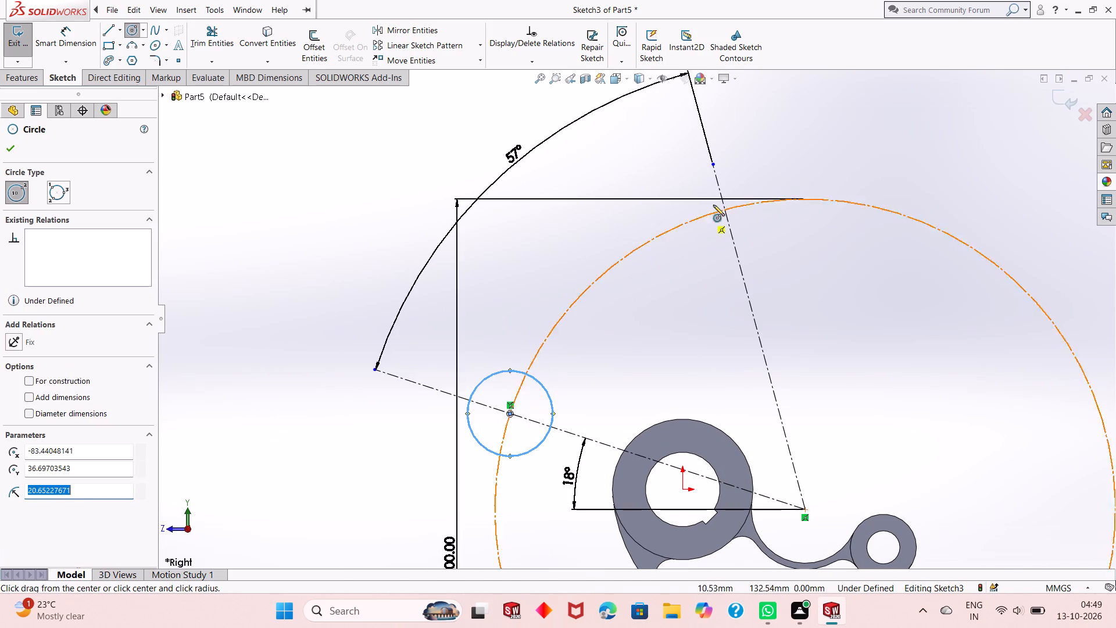
left_click(725, 210)
left_click(710, 249)
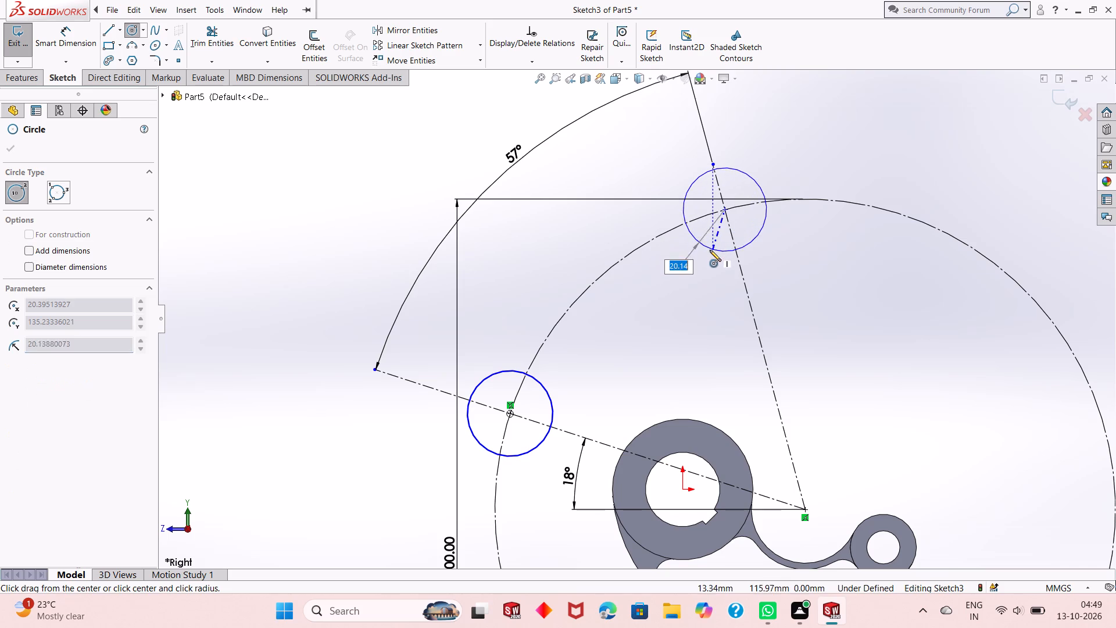
right_click(319, 273)
left_click(341, 281)
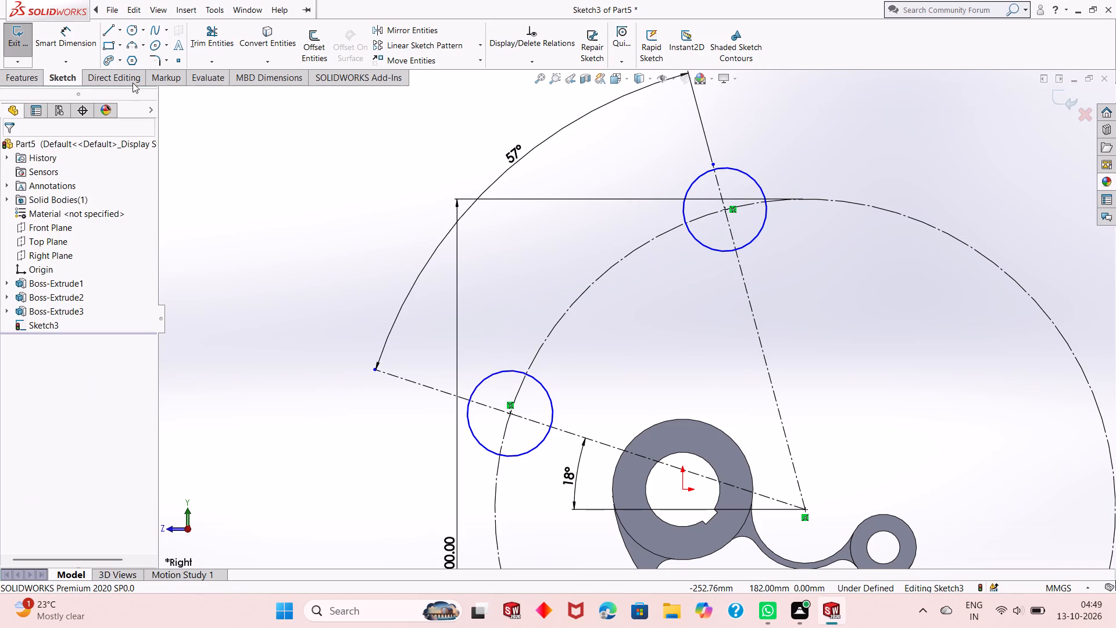
Dimension the diameter of the small circle on the shallow centreline to 25 mm.
left_click(69, 27)
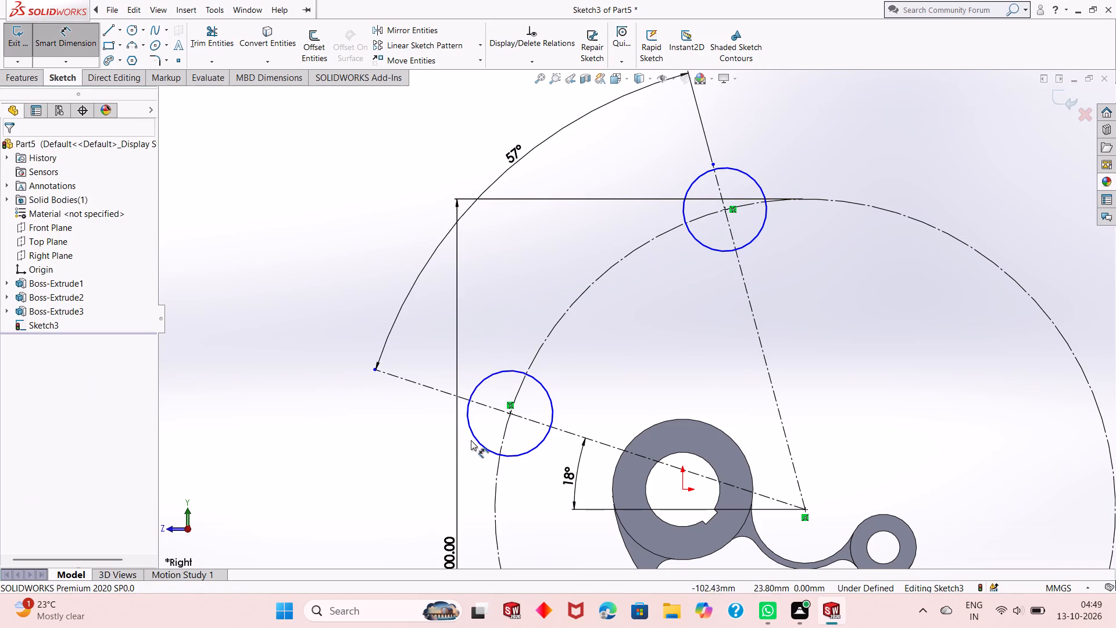
left_click(477, 444)
left_click(365, 491)
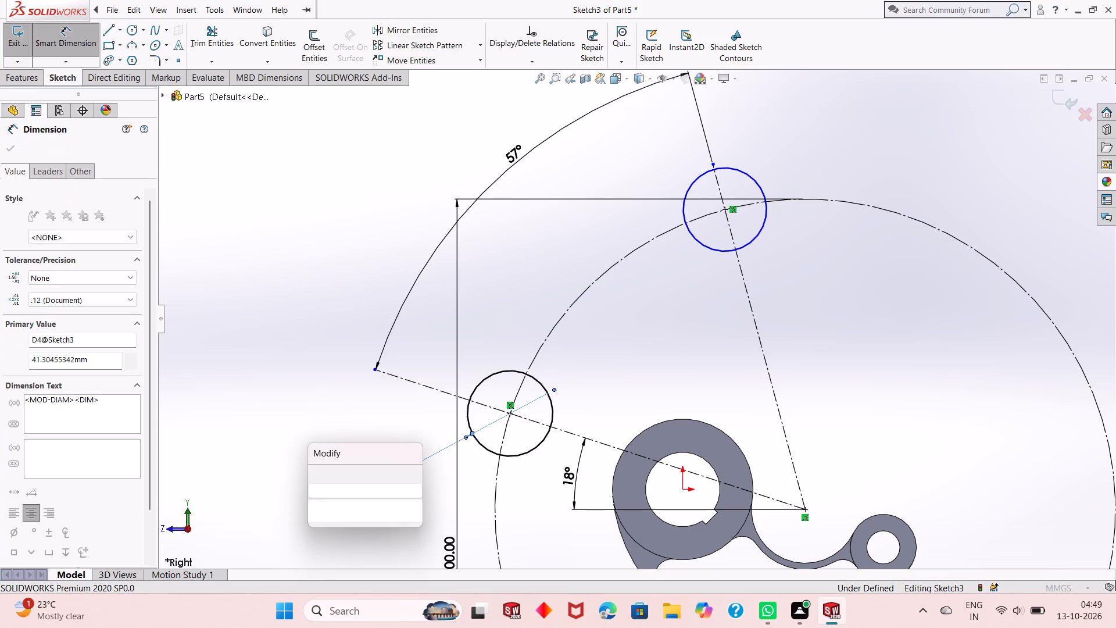
type("25")
key("Return")
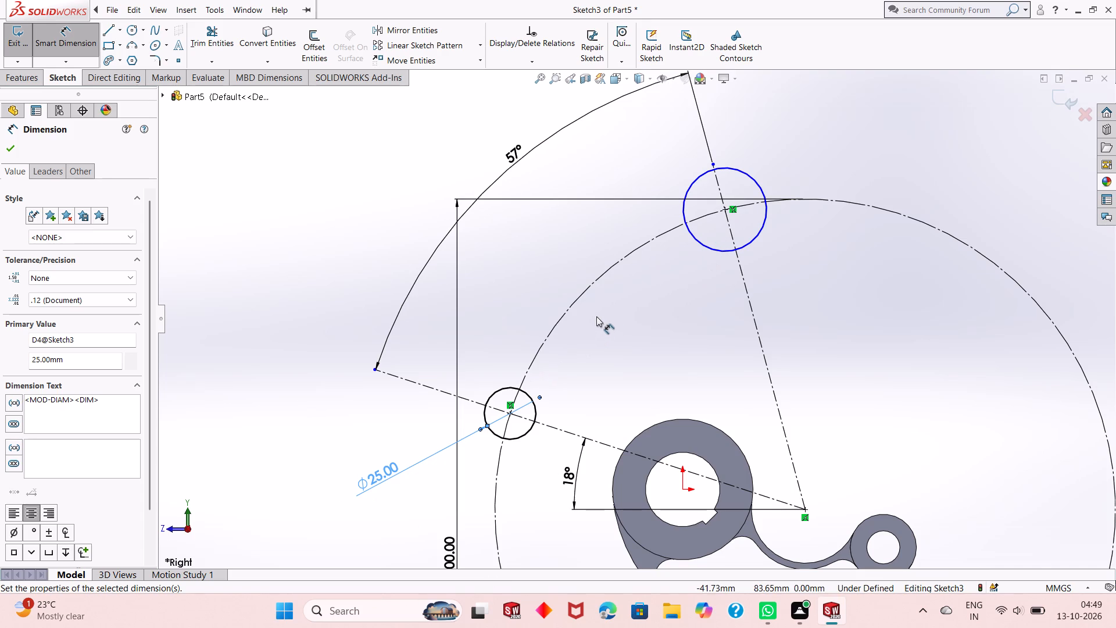
Set the diameter of the circle on the shallow centreline to 50 mm.
double_click(382, 474)
type("50")
key("Return")
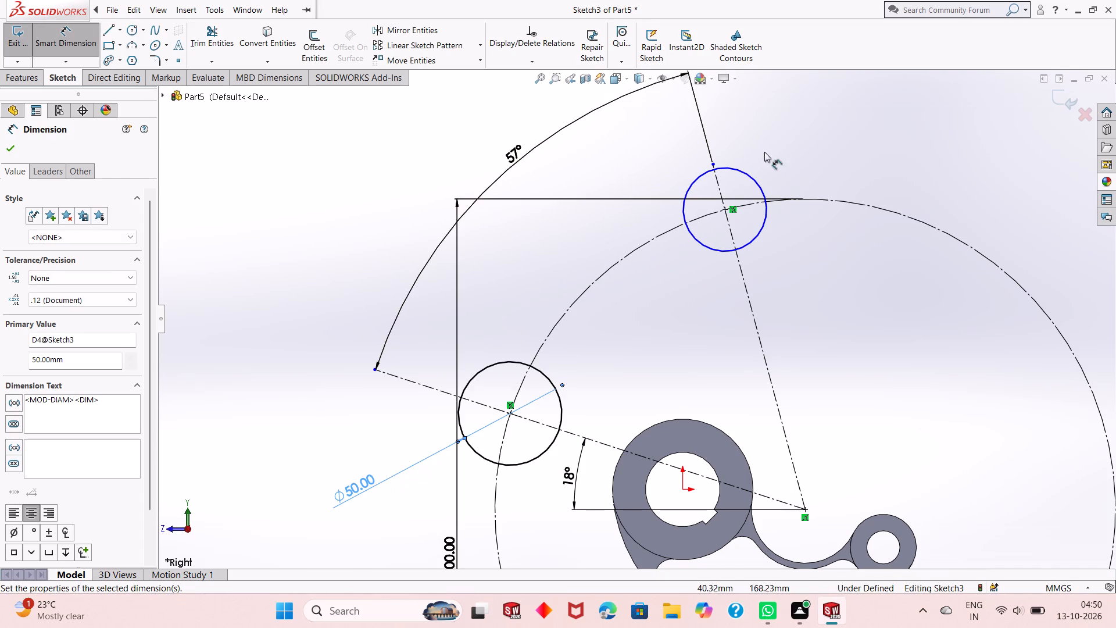
right_click(358, 149)
left_click(384, 185)
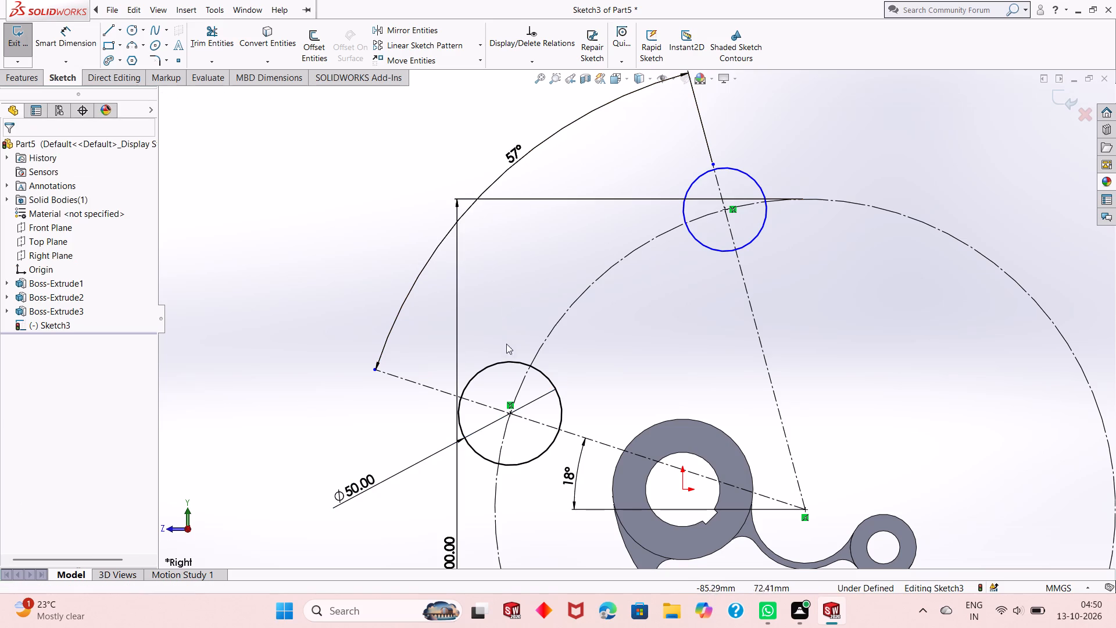
Make the circle on the steep centreline equal to the 50 mm circle on the shallow centreline.
left_click(505, 363)
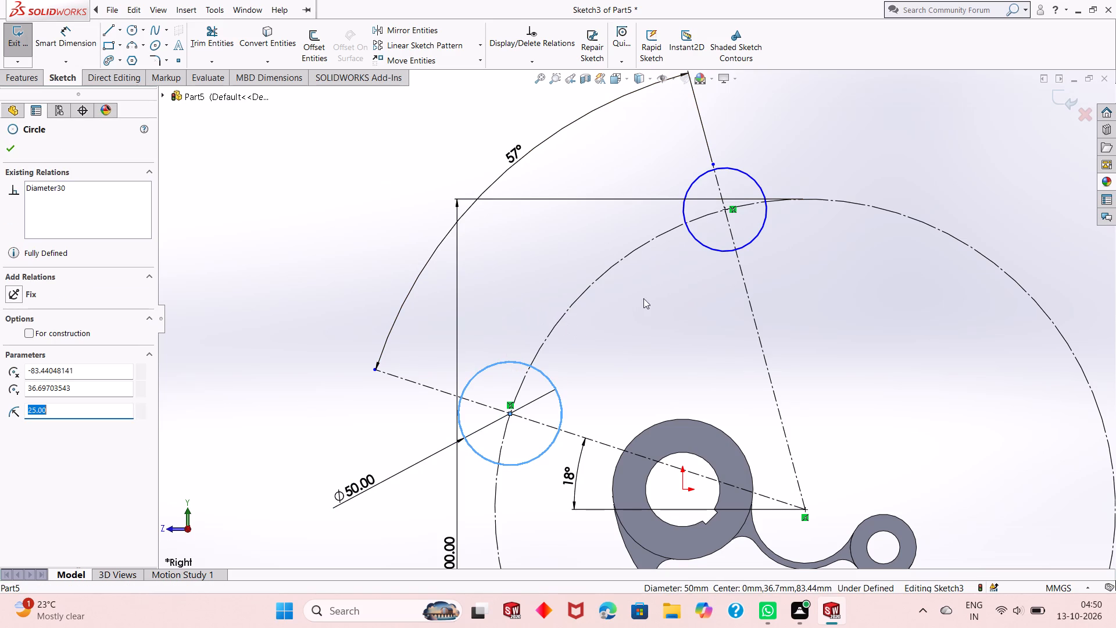
left_click(710, 247, "ctrl")
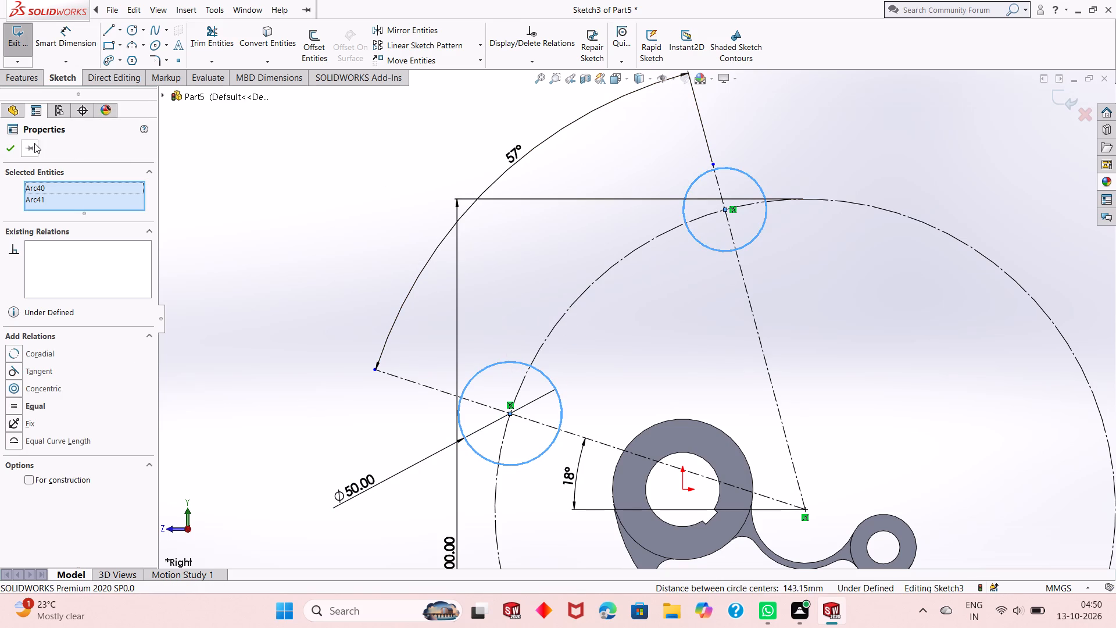
left_click(16, 409)
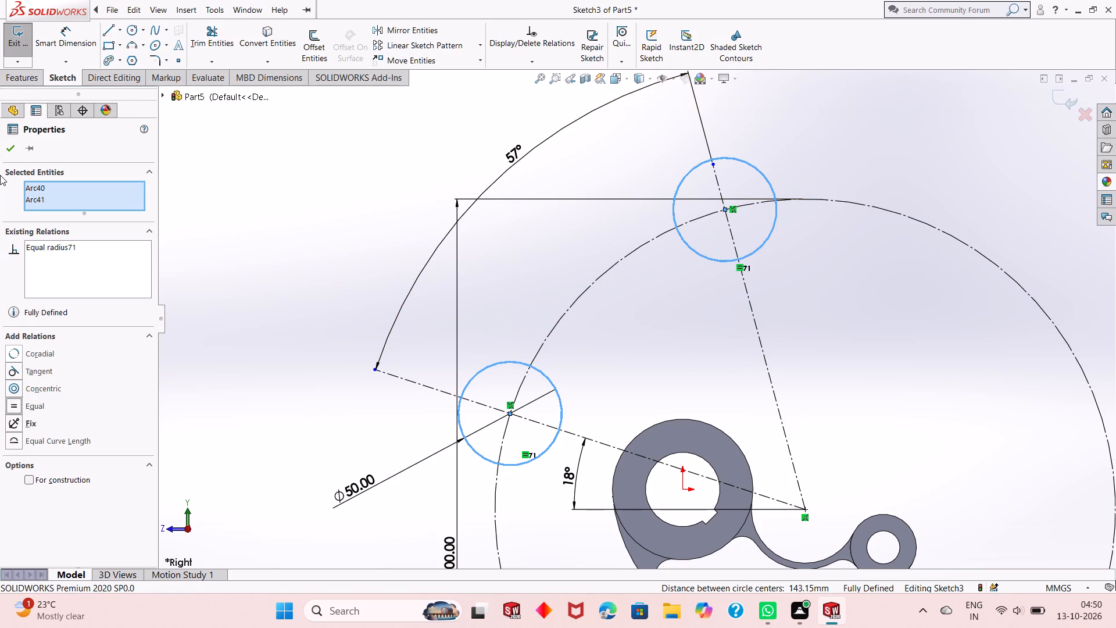
left_click(8, 152)
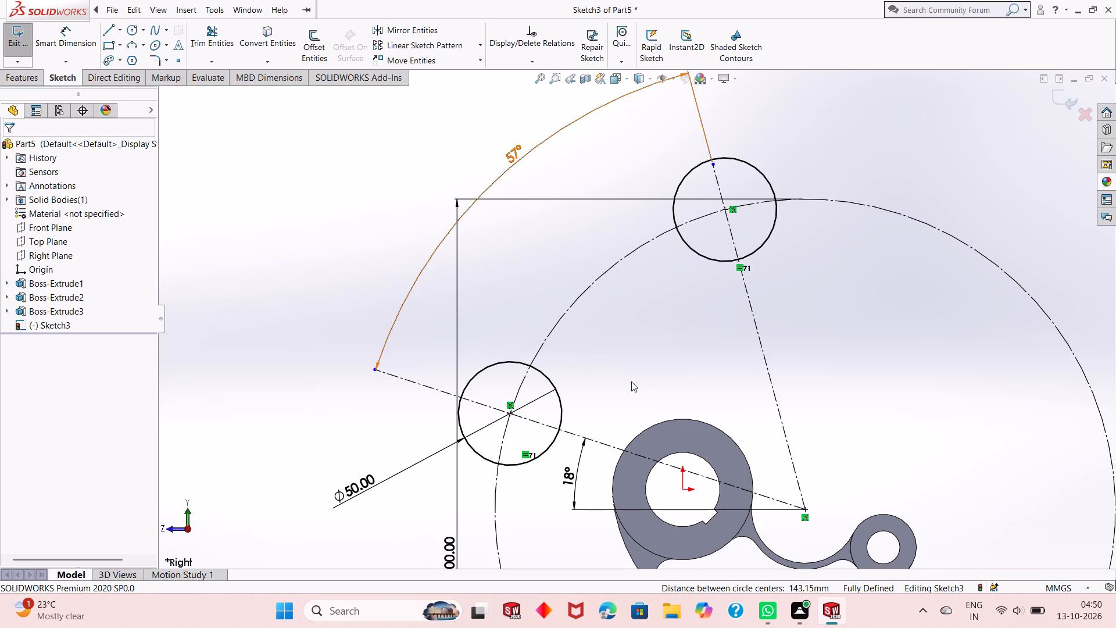
Sketch a 14 mm radius circle concentric with the 50 mm circle on the shallow centreline.
left_click(130, 31)
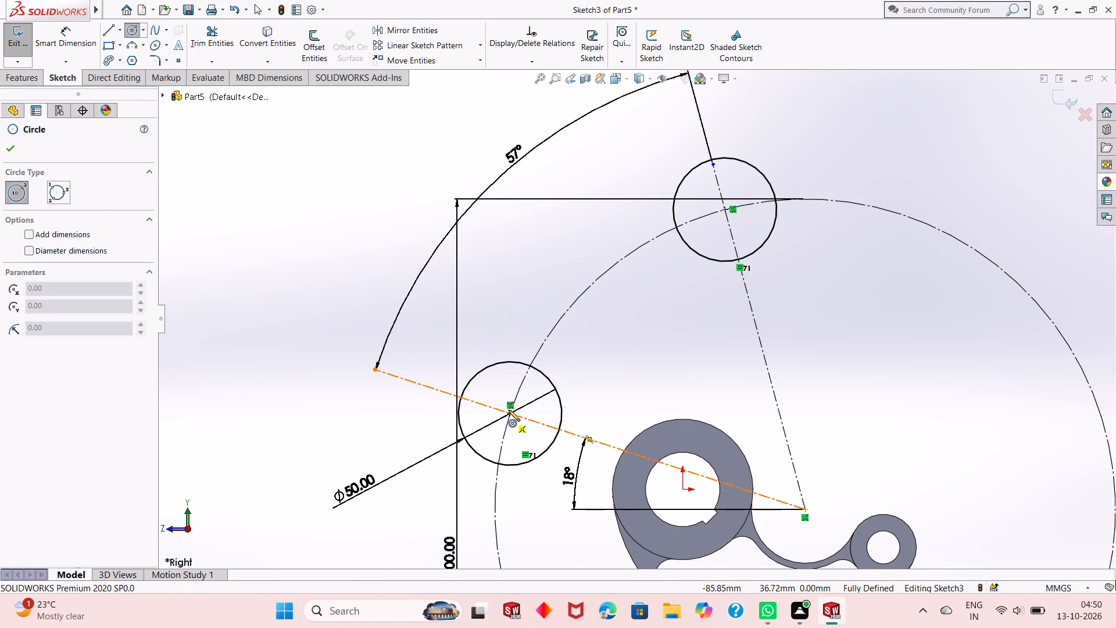
left_click(510, 415)
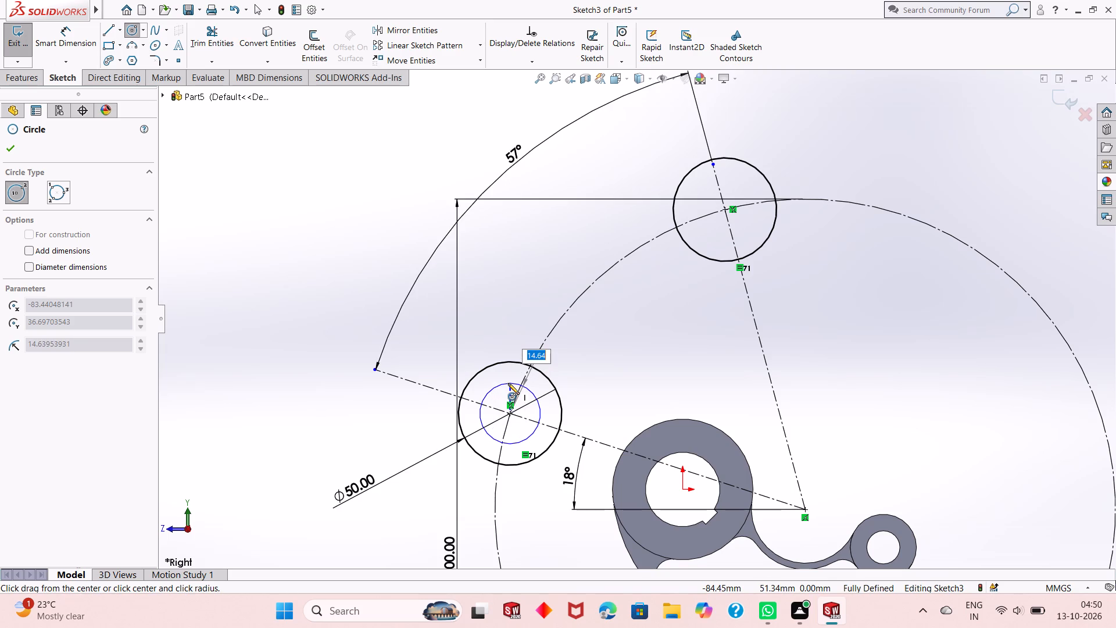
type("14")
key("Return")
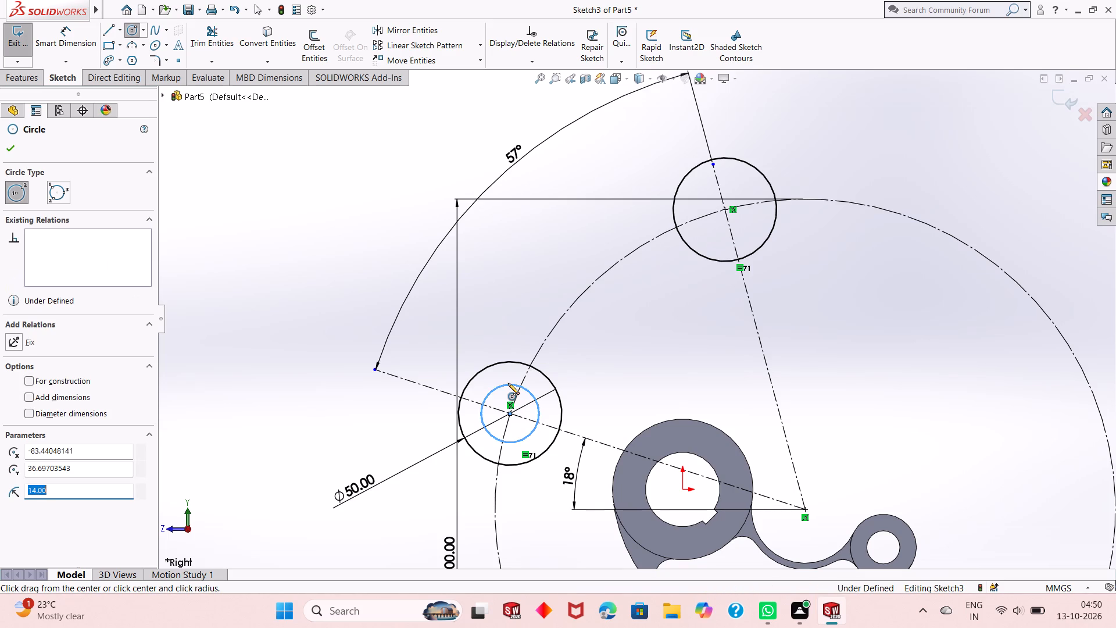
left_click(331, 395)
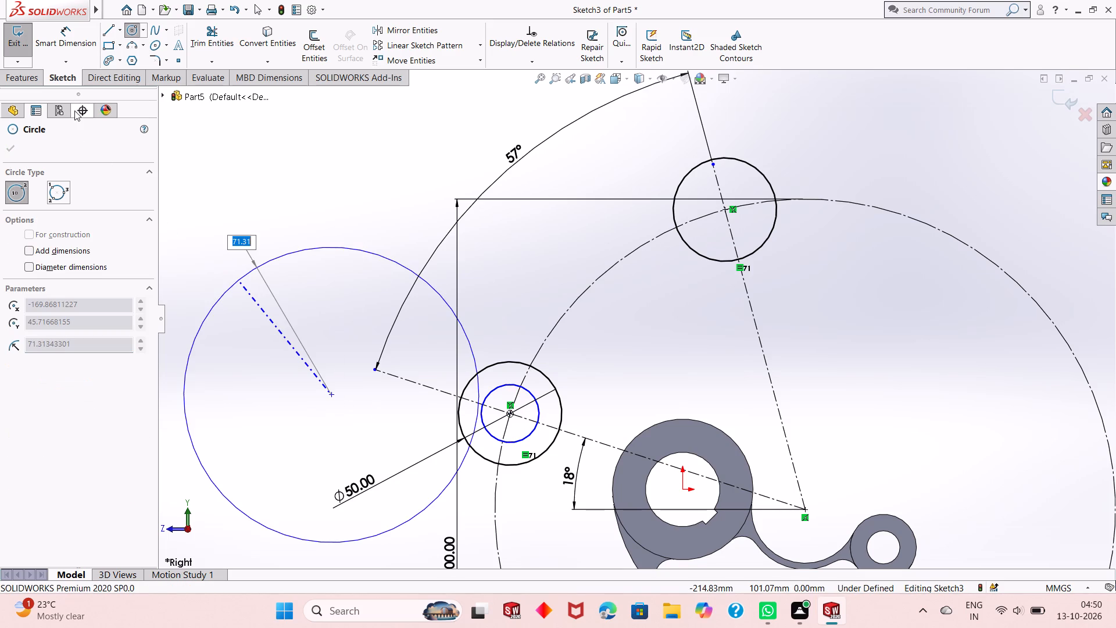
key("Escape")
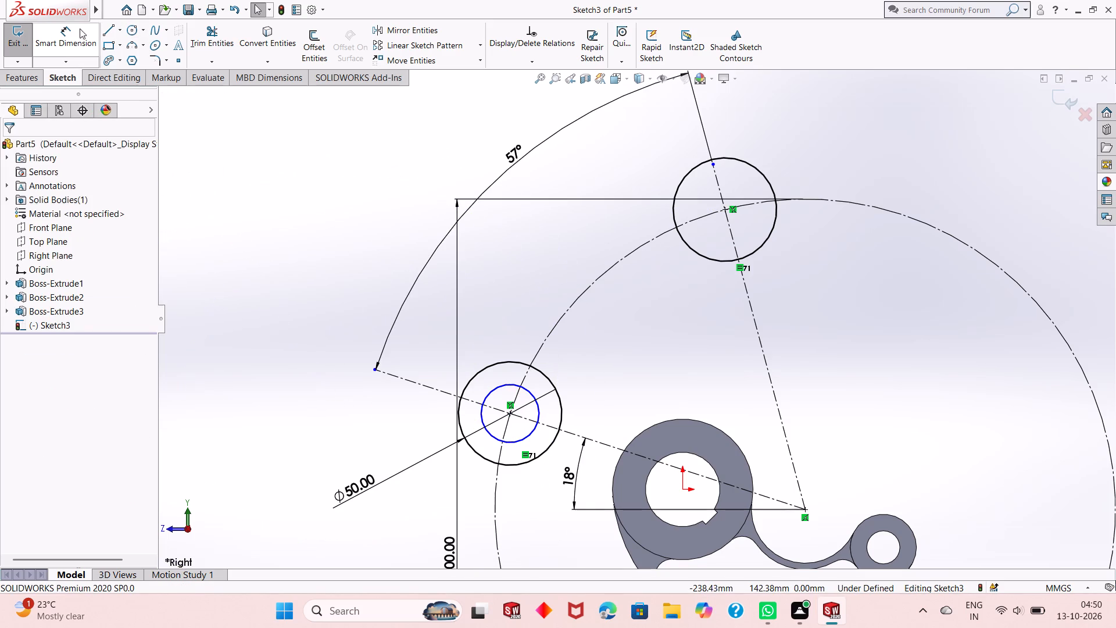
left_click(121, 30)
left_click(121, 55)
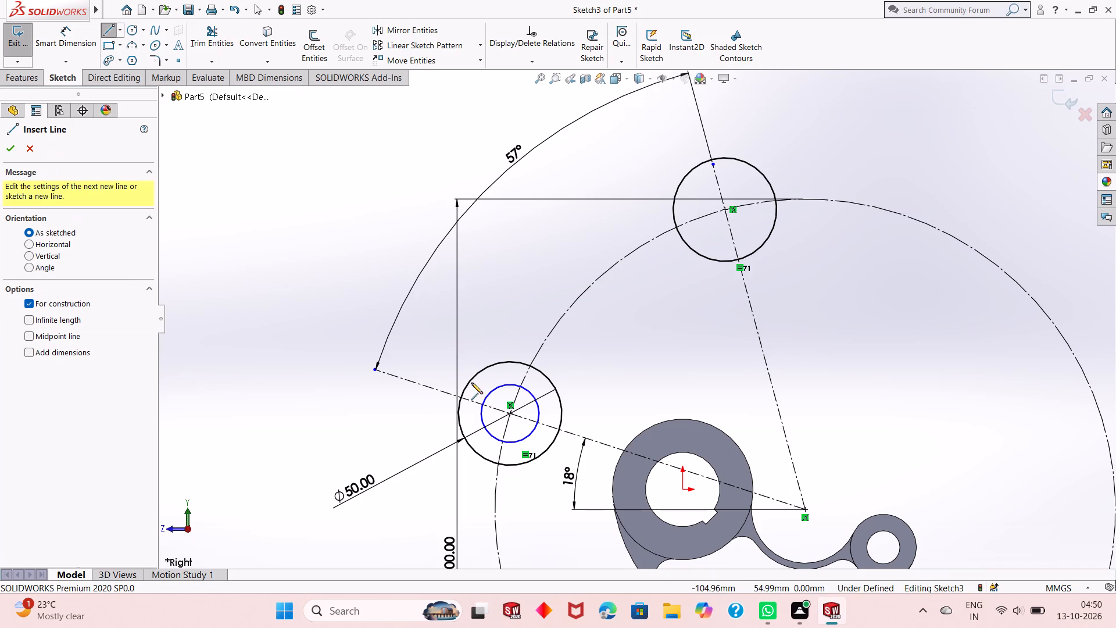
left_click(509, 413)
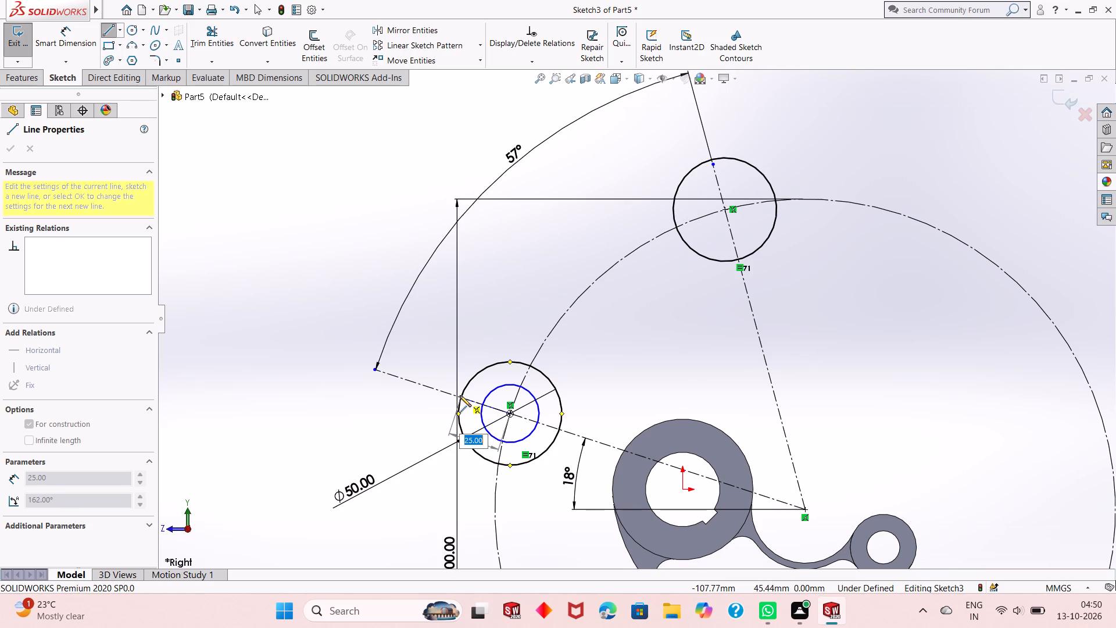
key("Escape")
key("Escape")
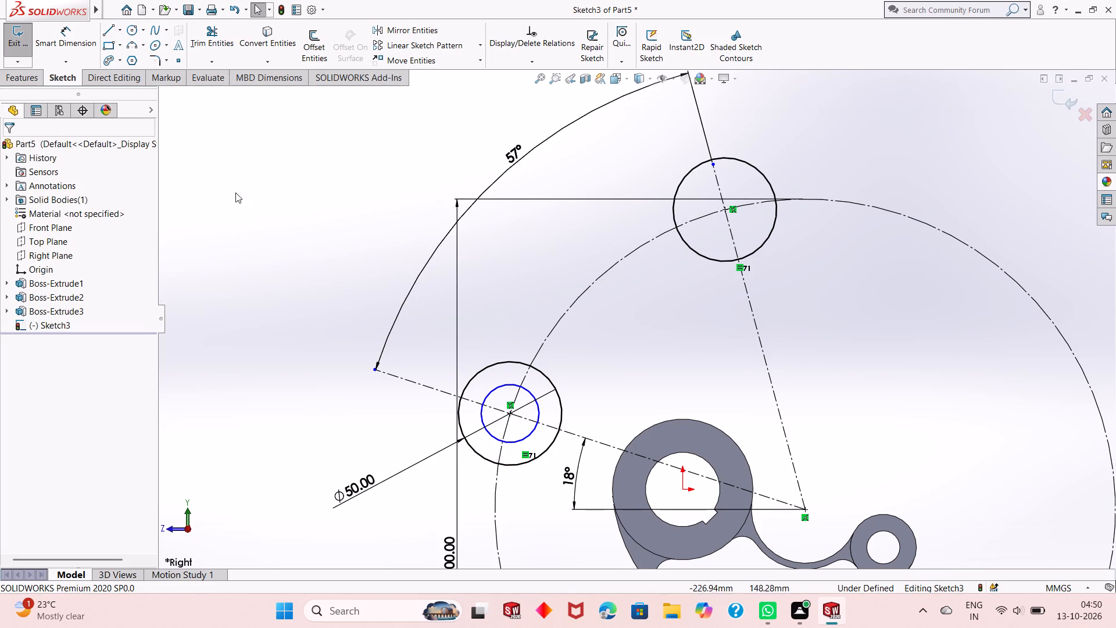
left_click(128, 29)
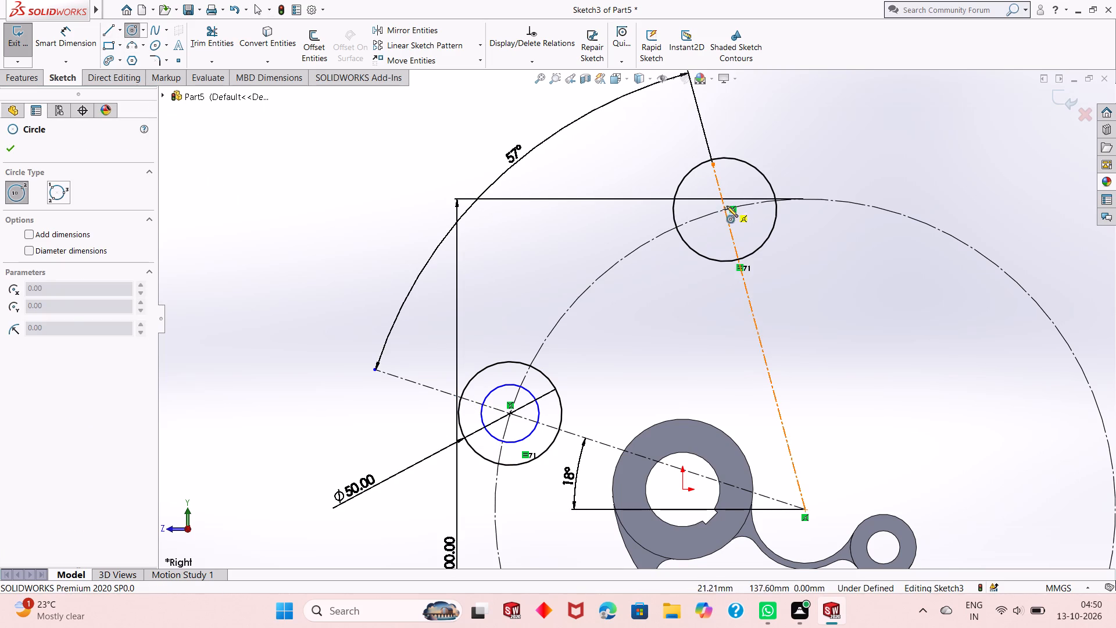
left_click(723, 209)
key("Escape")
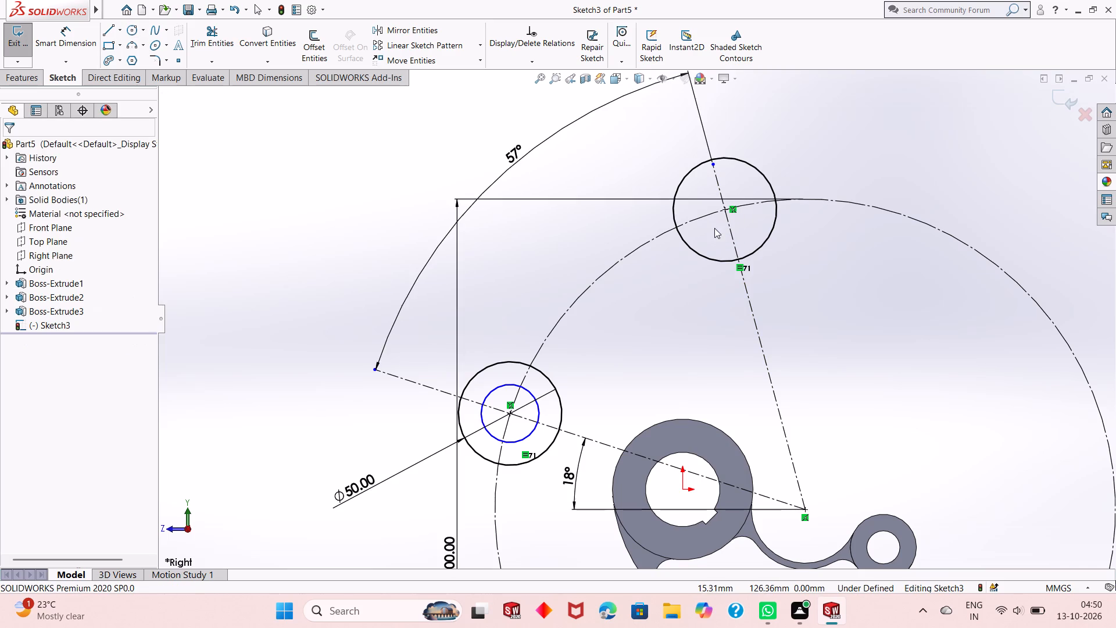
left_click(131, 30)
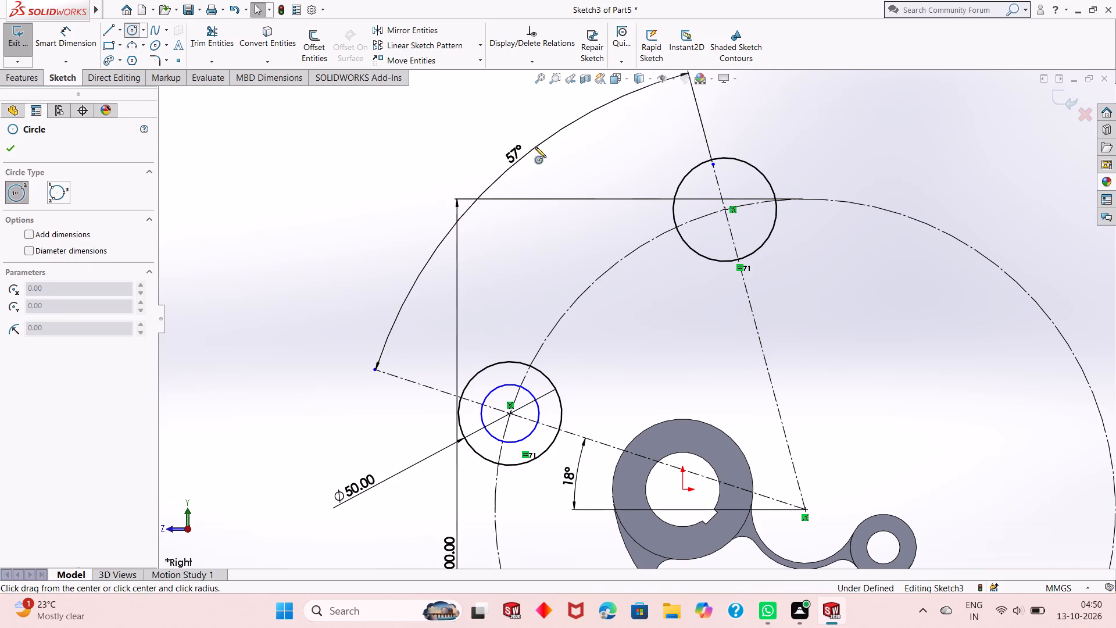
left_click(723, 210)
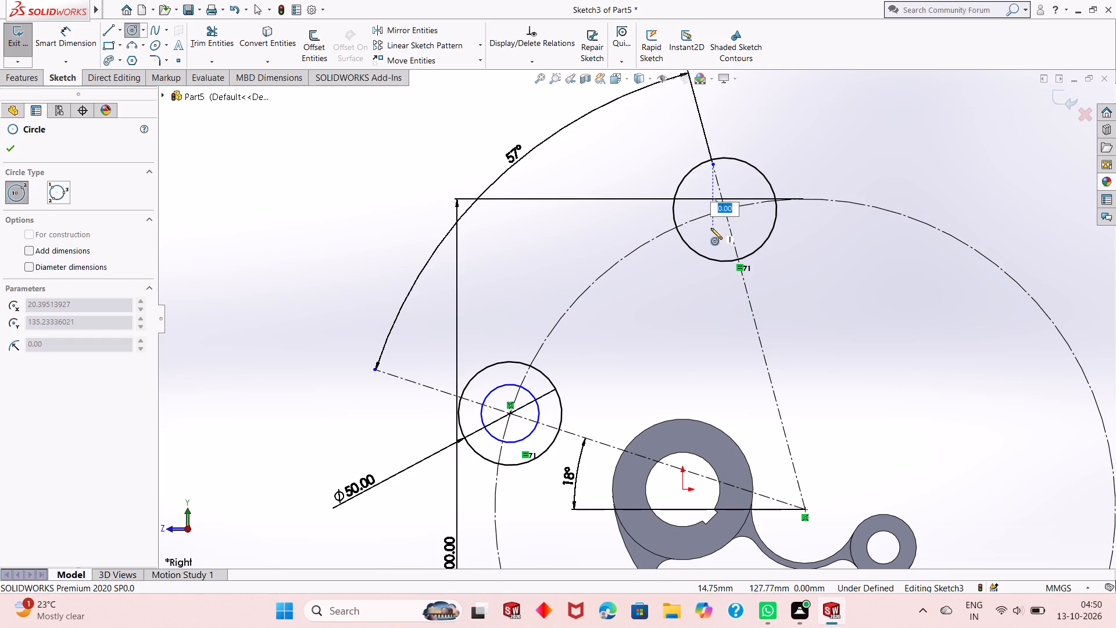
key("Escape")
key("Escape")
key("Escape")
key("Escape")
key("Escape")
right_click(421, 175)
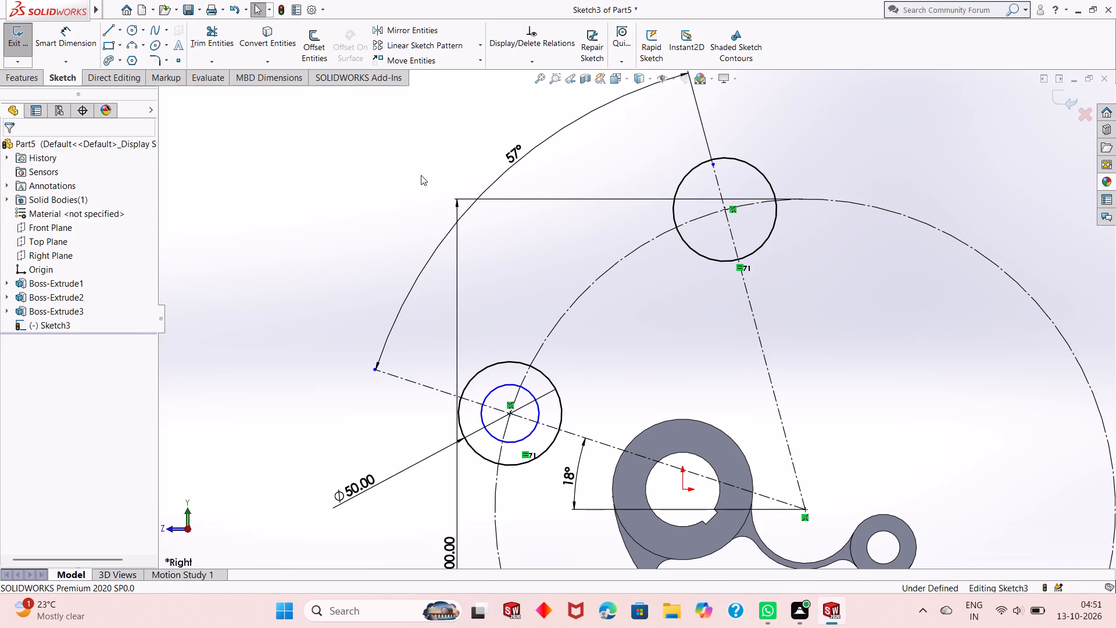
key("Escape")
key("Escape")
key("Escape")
Sketch a circle of about 9.5 mm radius concentric with the larger circle on the steep centreline.
left_click(134, 30)
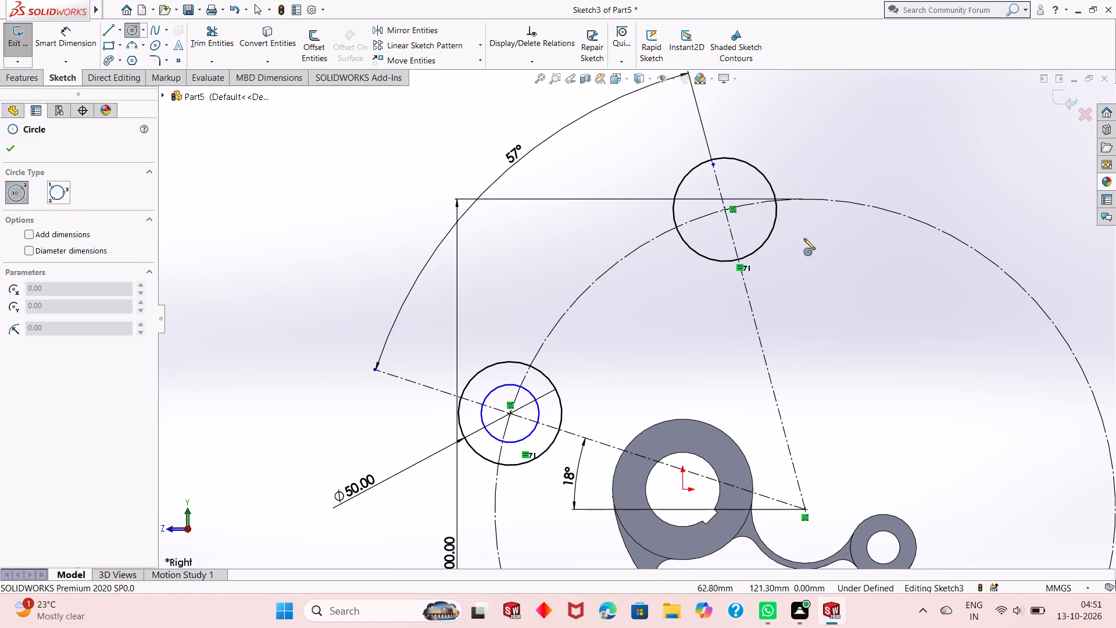
left_click(723, 212)
left_click(717, 227)
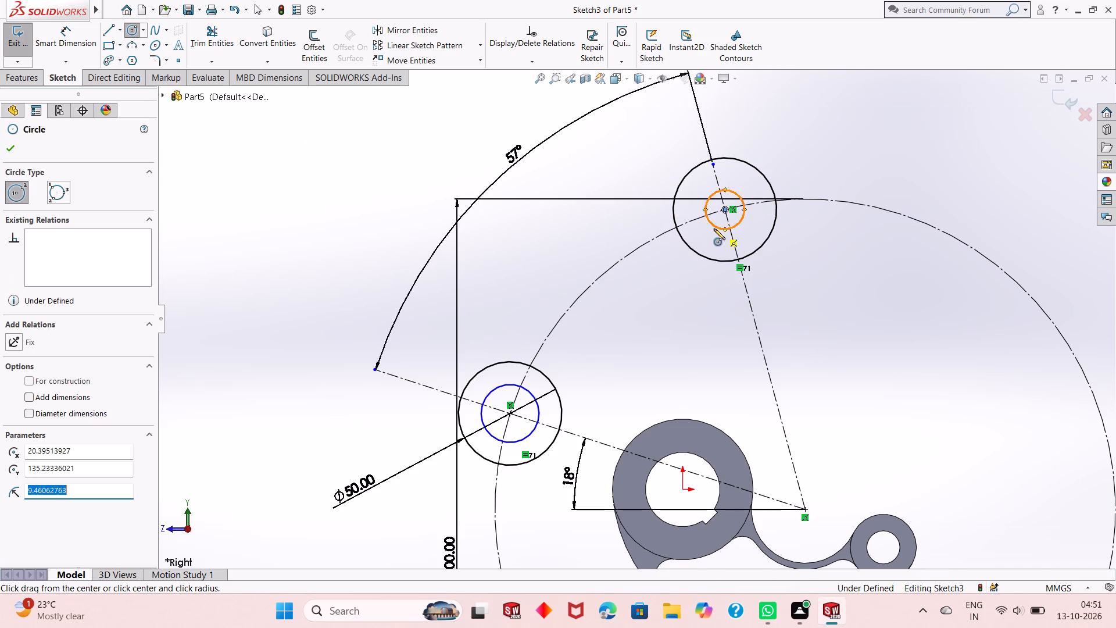
right_click(312, 174)
left_click(354, 190)
left_click(353, 176)
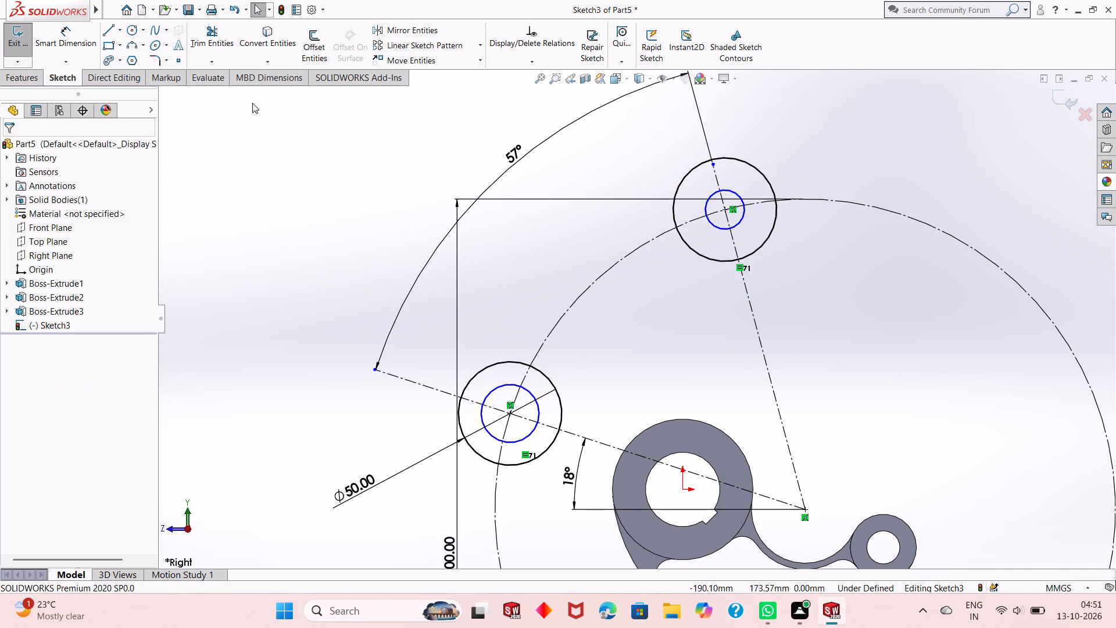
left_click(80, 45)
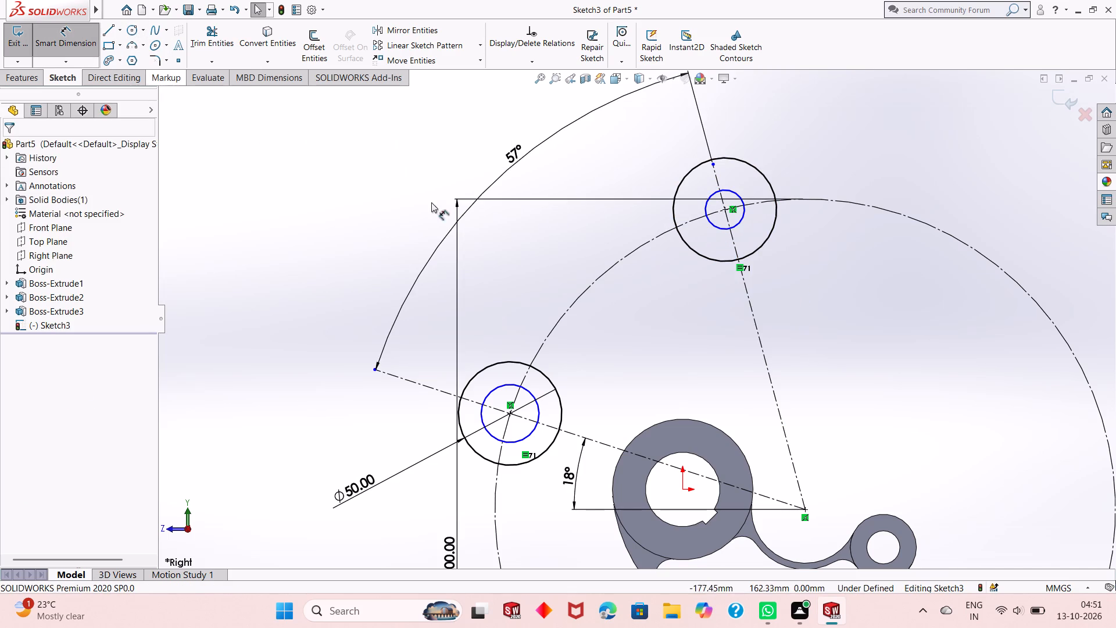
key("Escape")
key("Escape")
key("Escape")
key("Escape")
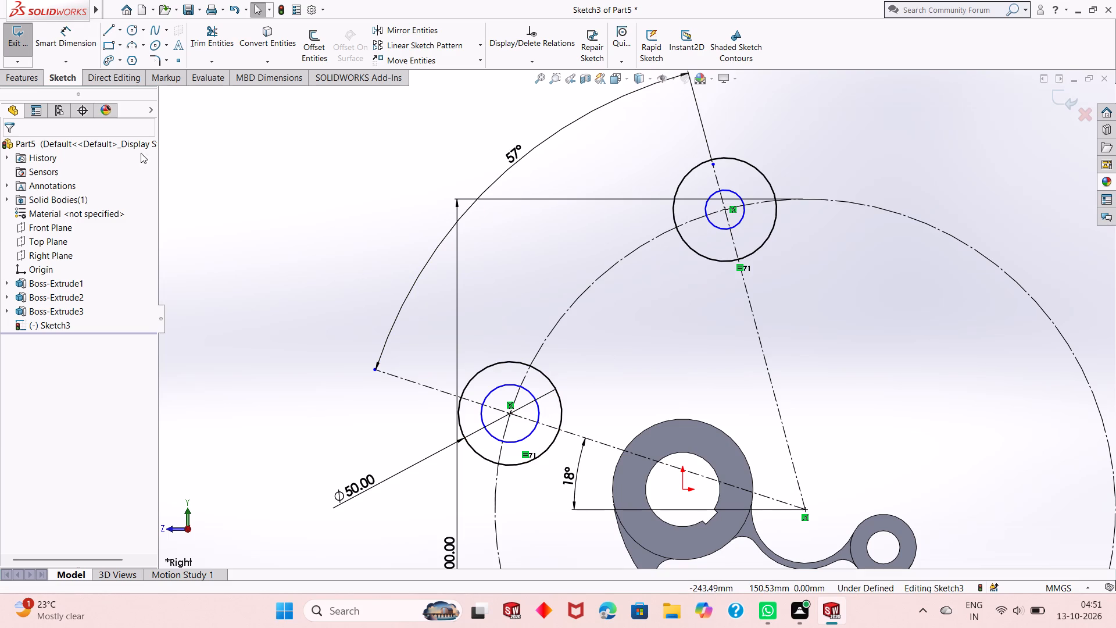
Dimension the inner circle on the shallow centreline with a 28 mm diameter.
left_click(55, 43)
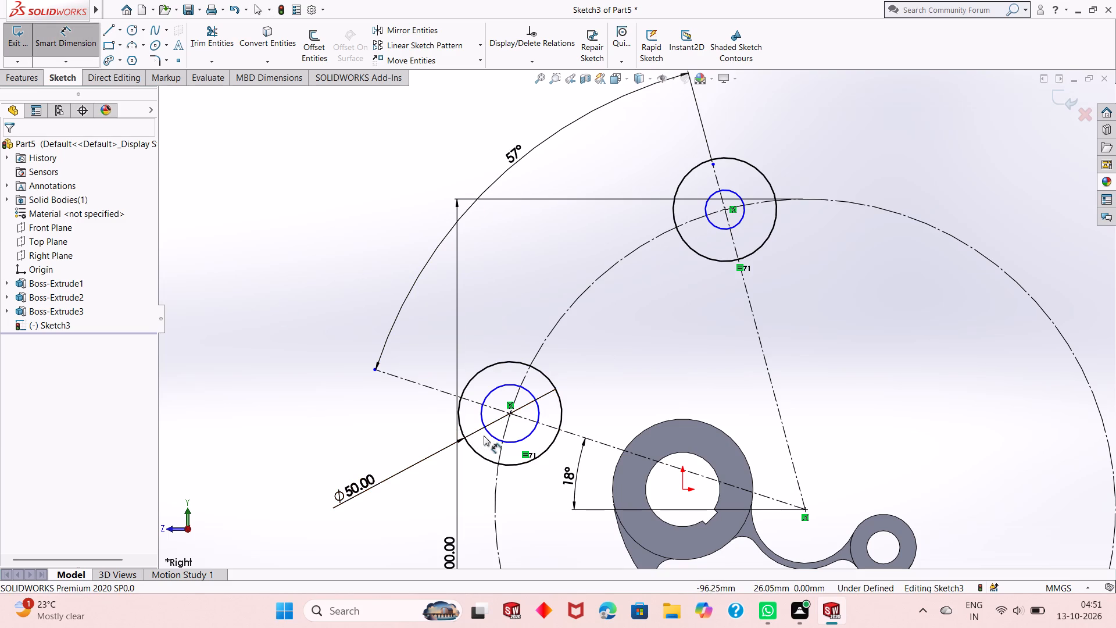
left_click(489, 437)
left_click(423, 509)
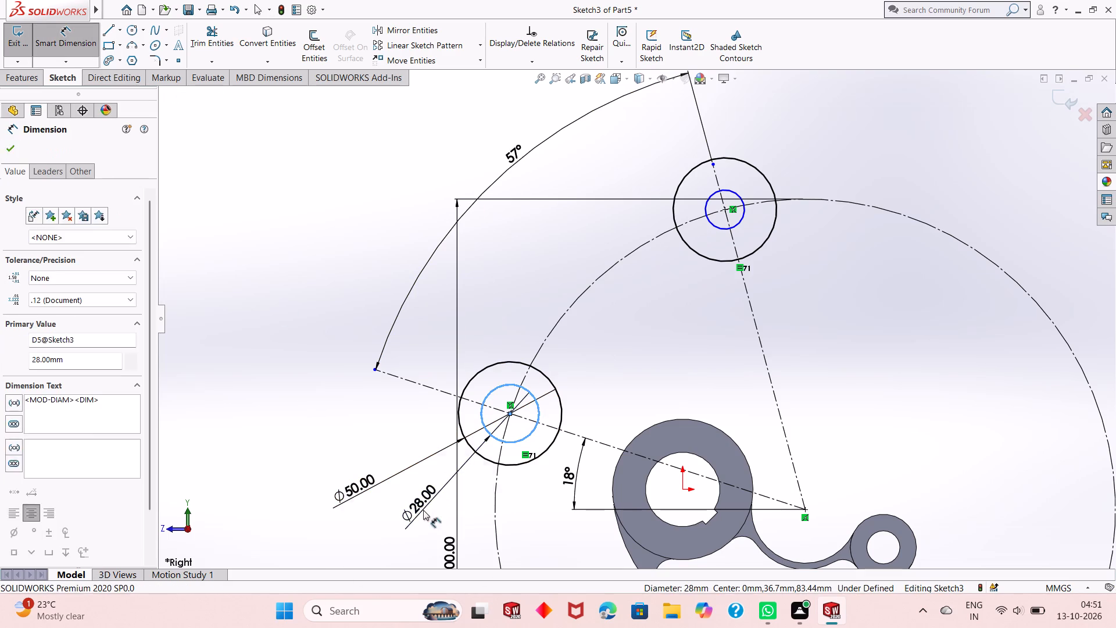
key("Return")
right_click(238, 219)
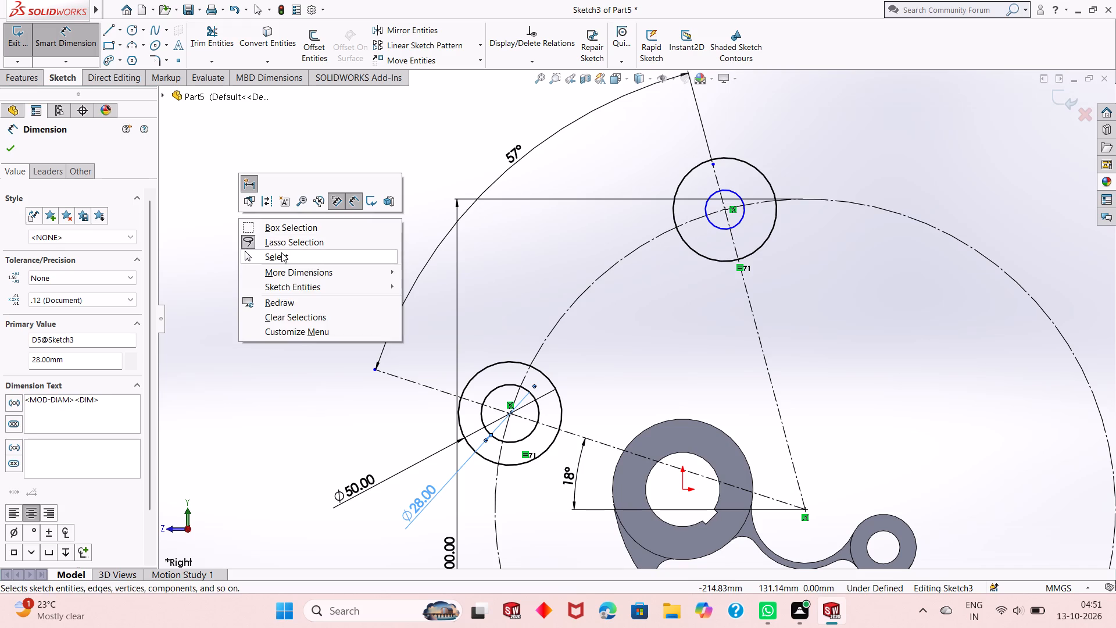
left_click(285, 258)
Make the inner circle on the steep centreline equal to the 28 mm inner circle on the shallow centreline.
left_click(539, 408)
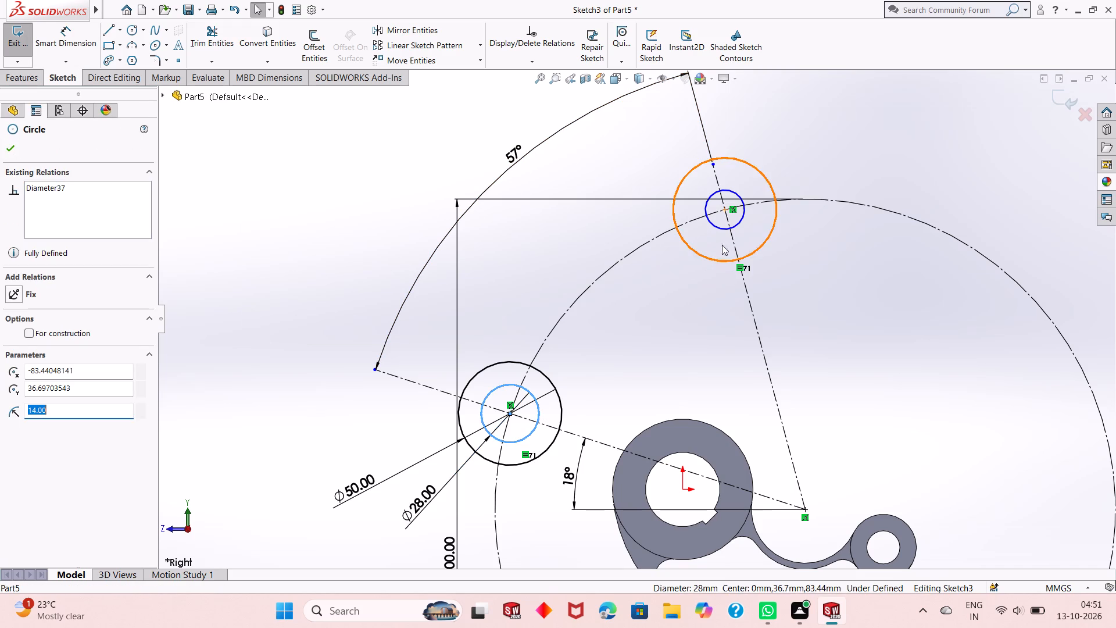
left_click(723, 231, "ctrl")
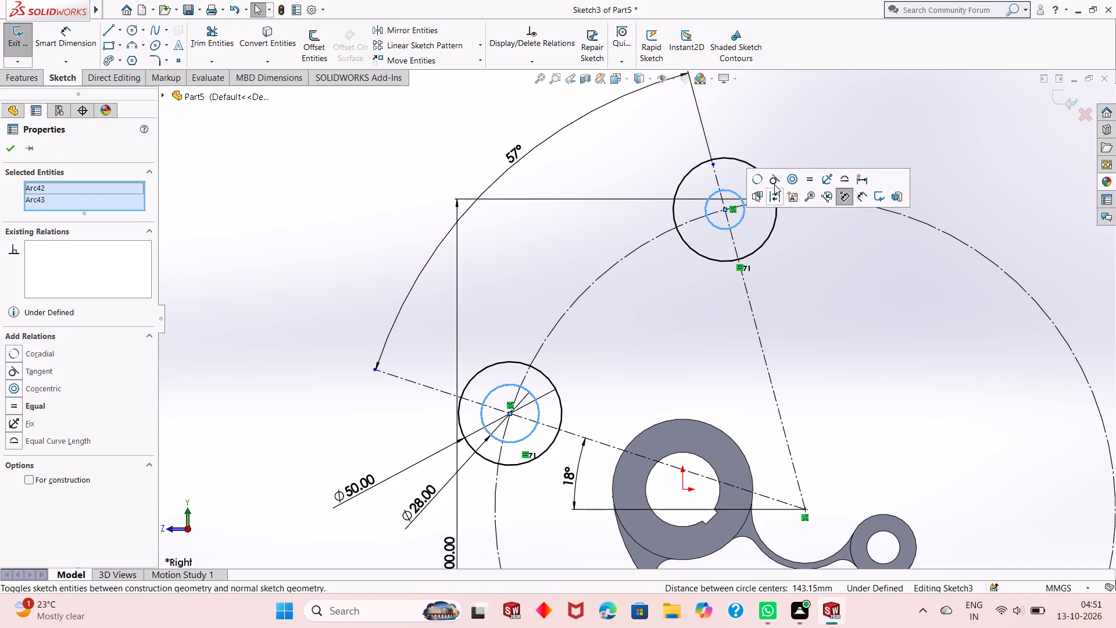
left_click(805, 184)
right_click(327, 216)
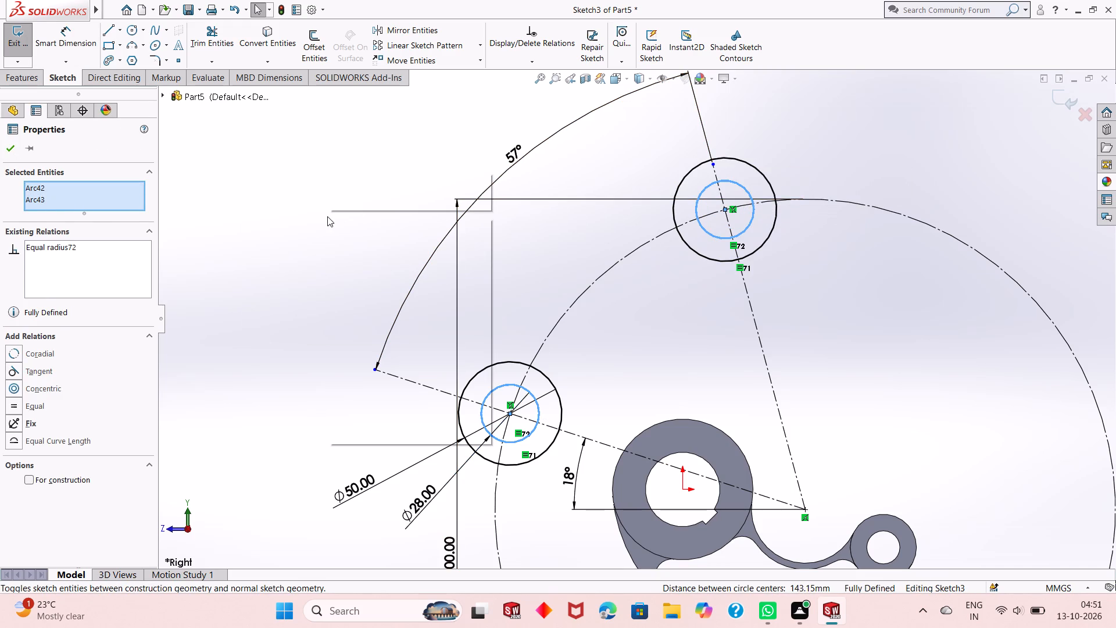
left_click(320, 220)
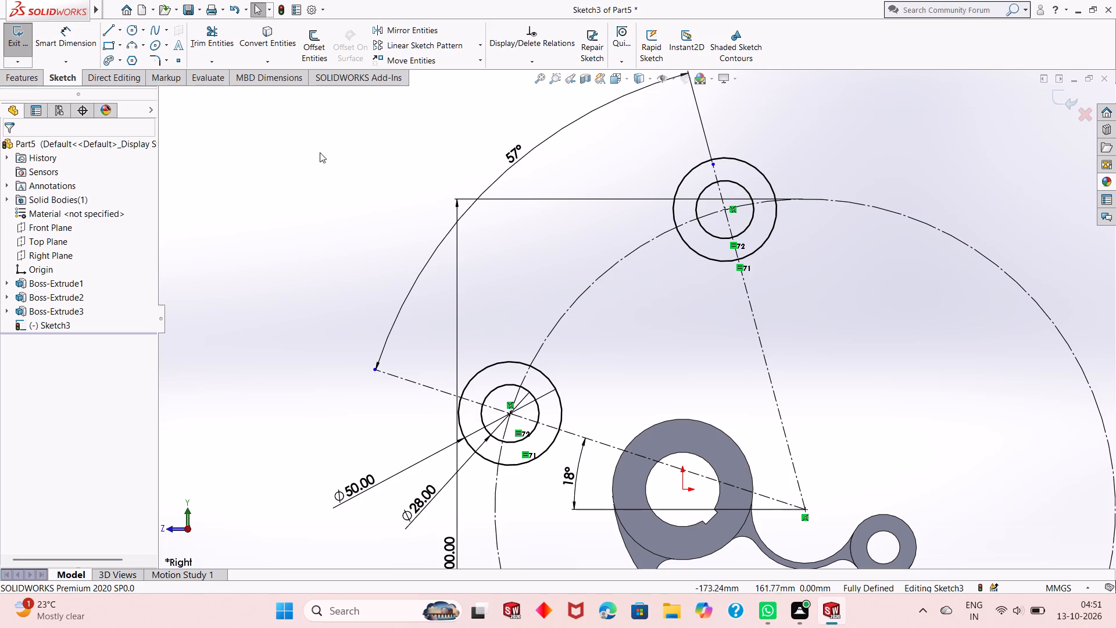
Offset the 300 mm construction circle by 14 mm in both directions, with dimensions added.
left_click(317, 45)
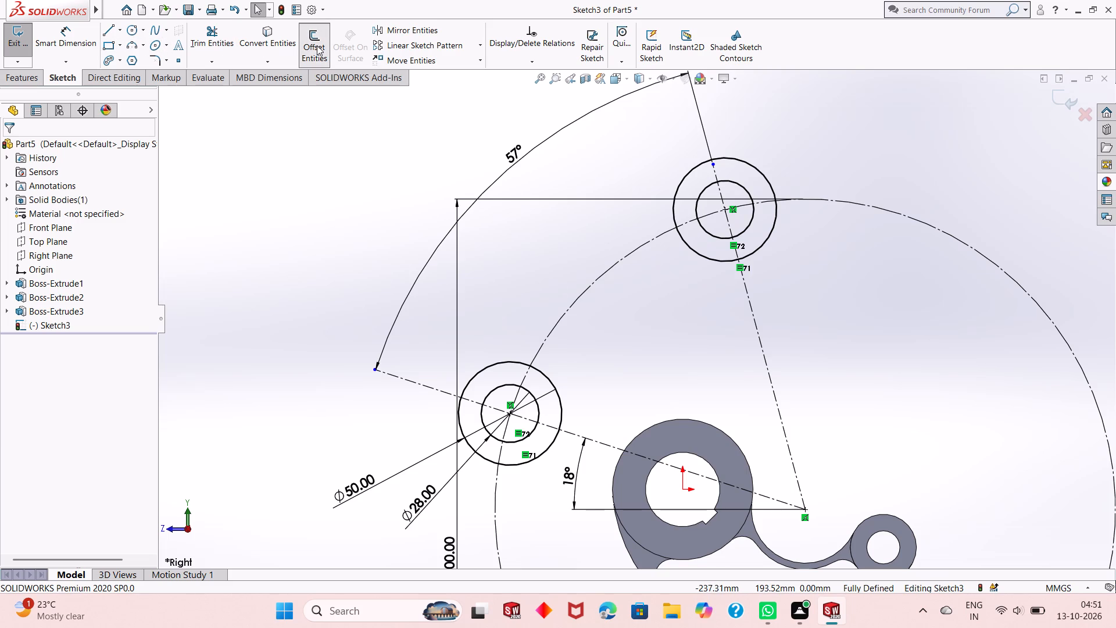
left_click(536, 352)
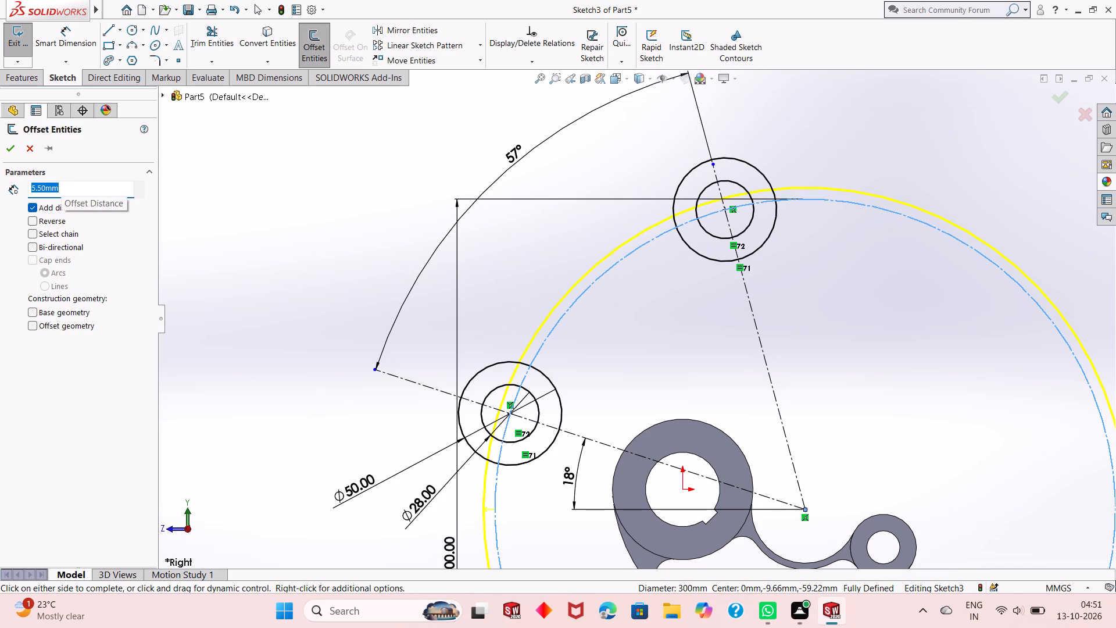
type("14")
key("Return")
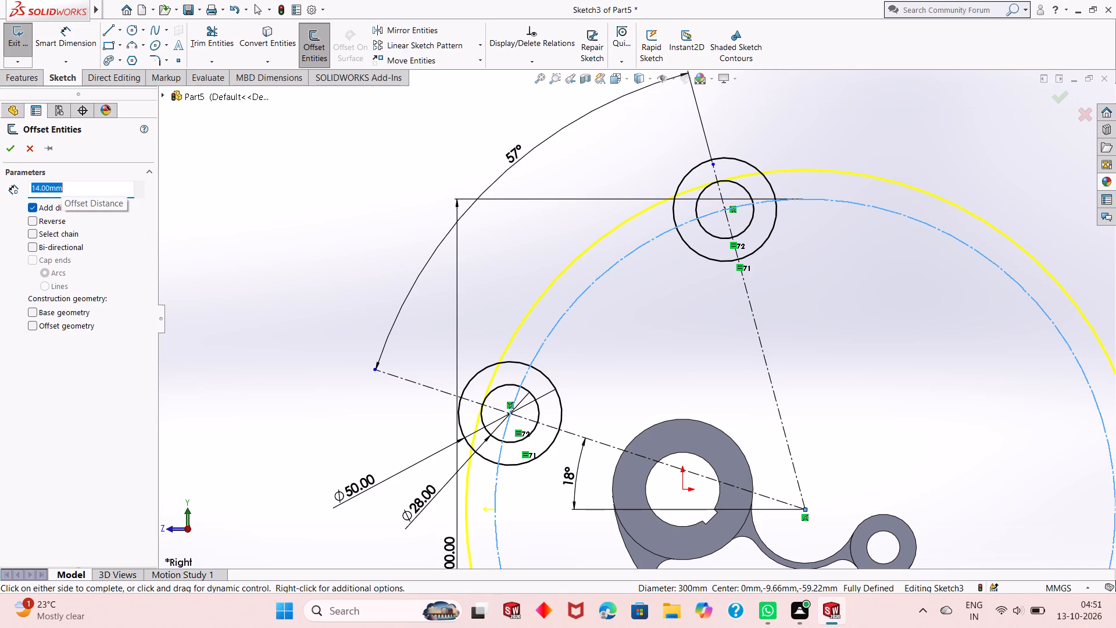
left_click(31, 236)
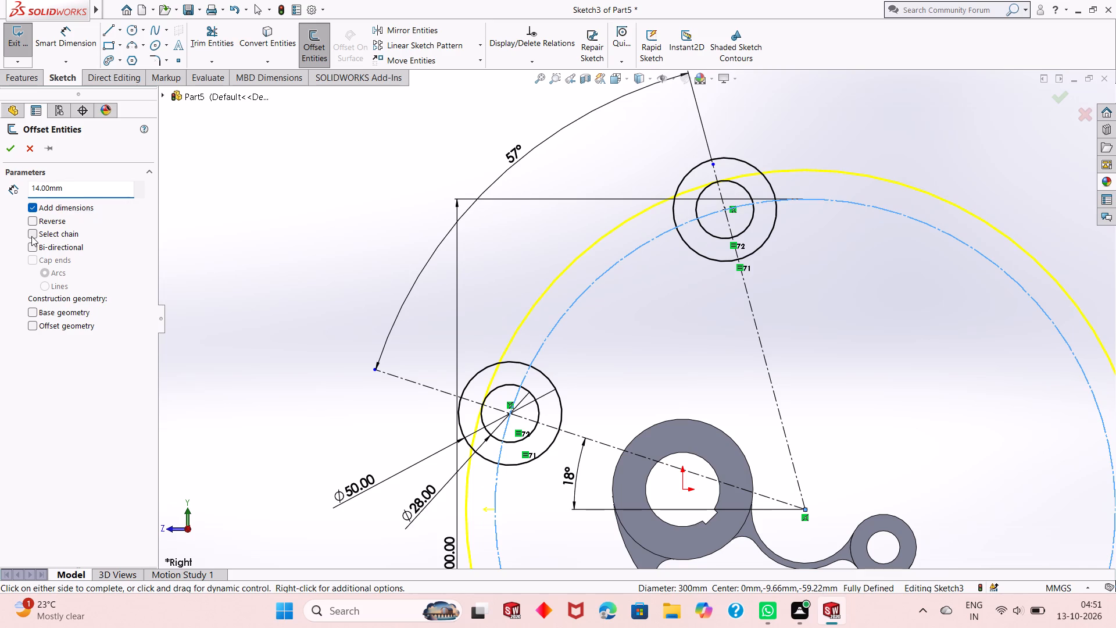
left_click(31, 233)
left_click(31, 248)
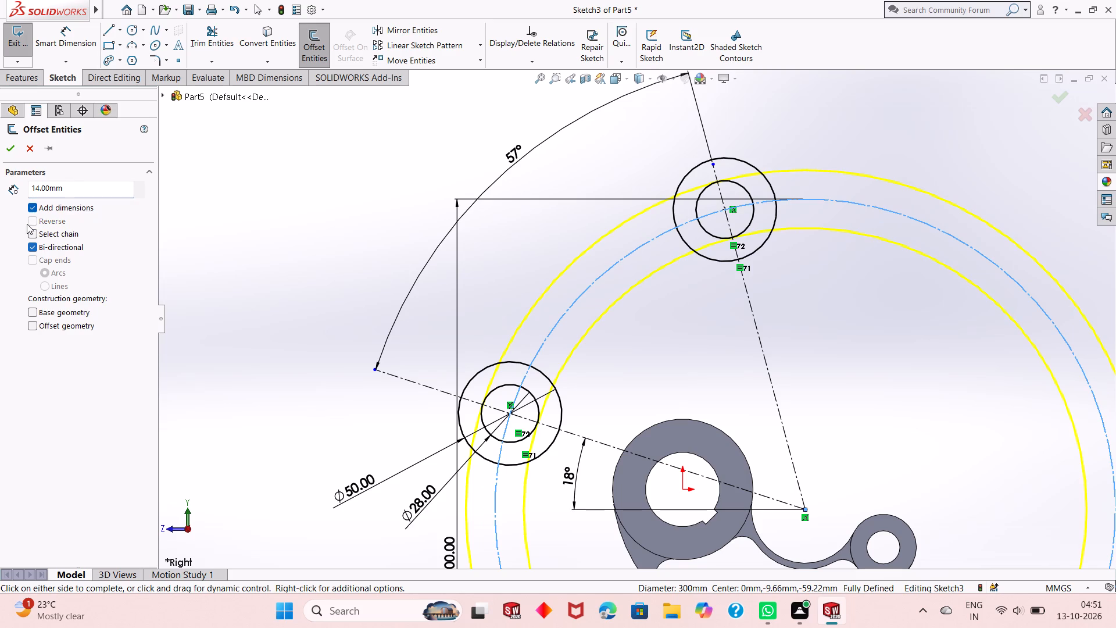
left_click(10, 155)
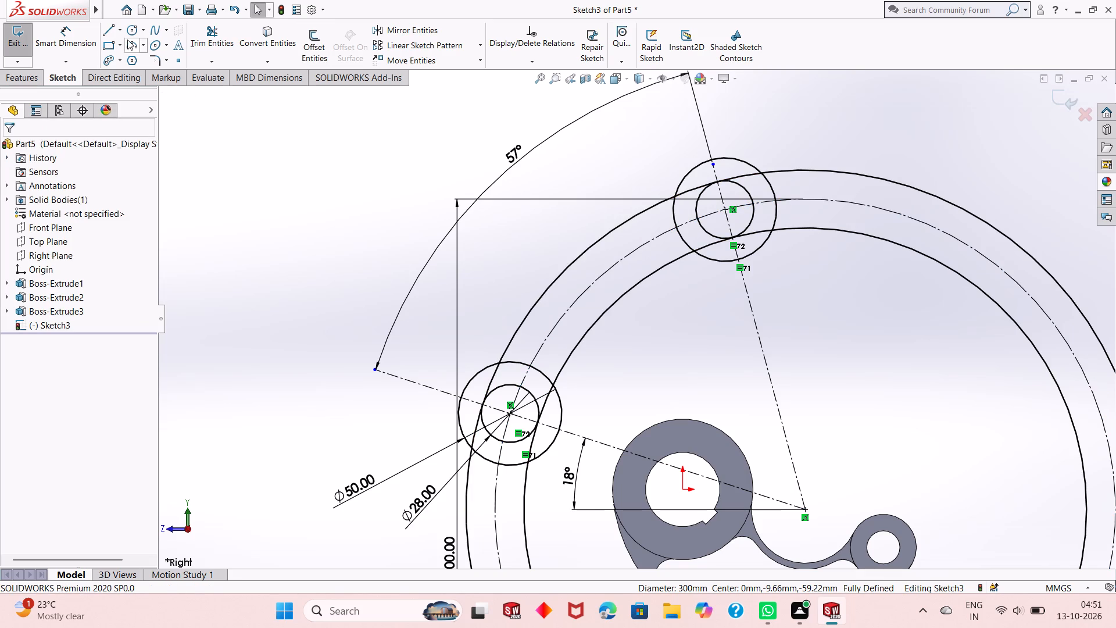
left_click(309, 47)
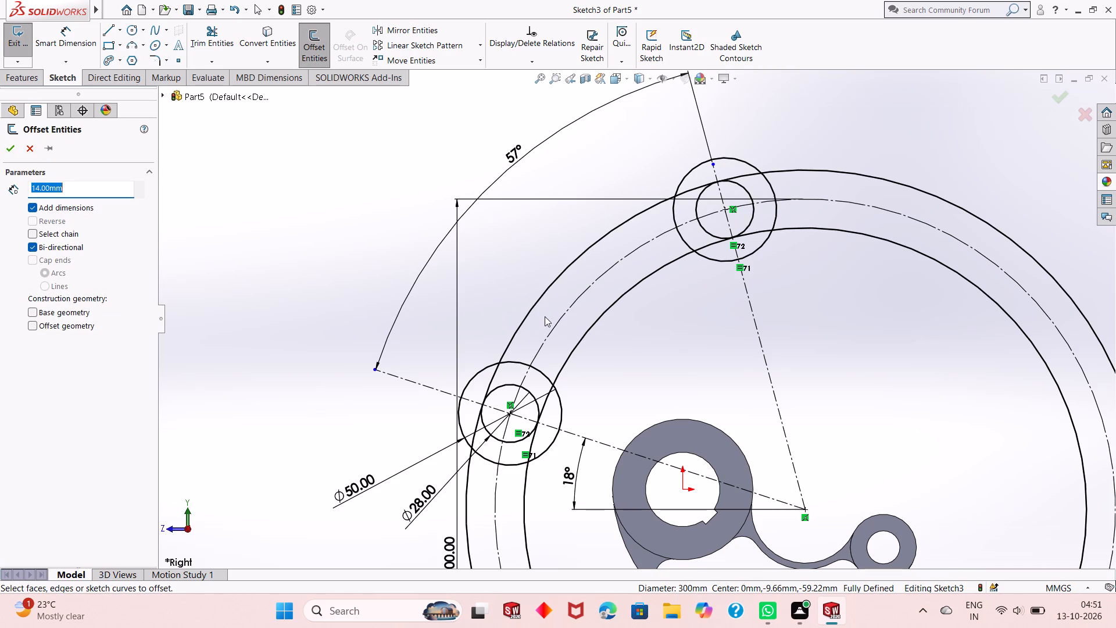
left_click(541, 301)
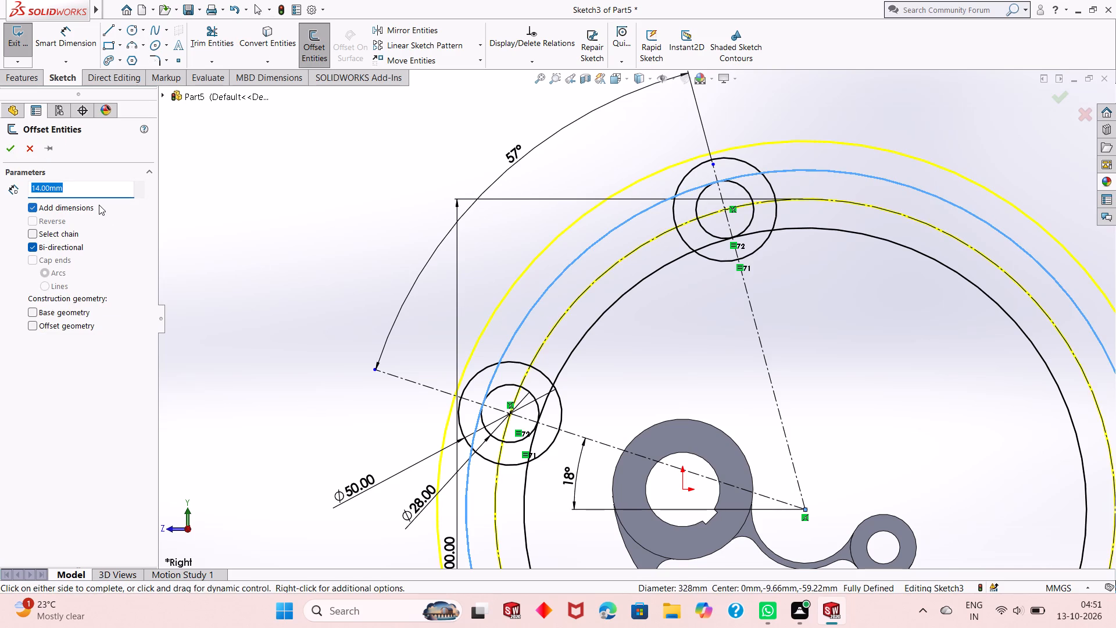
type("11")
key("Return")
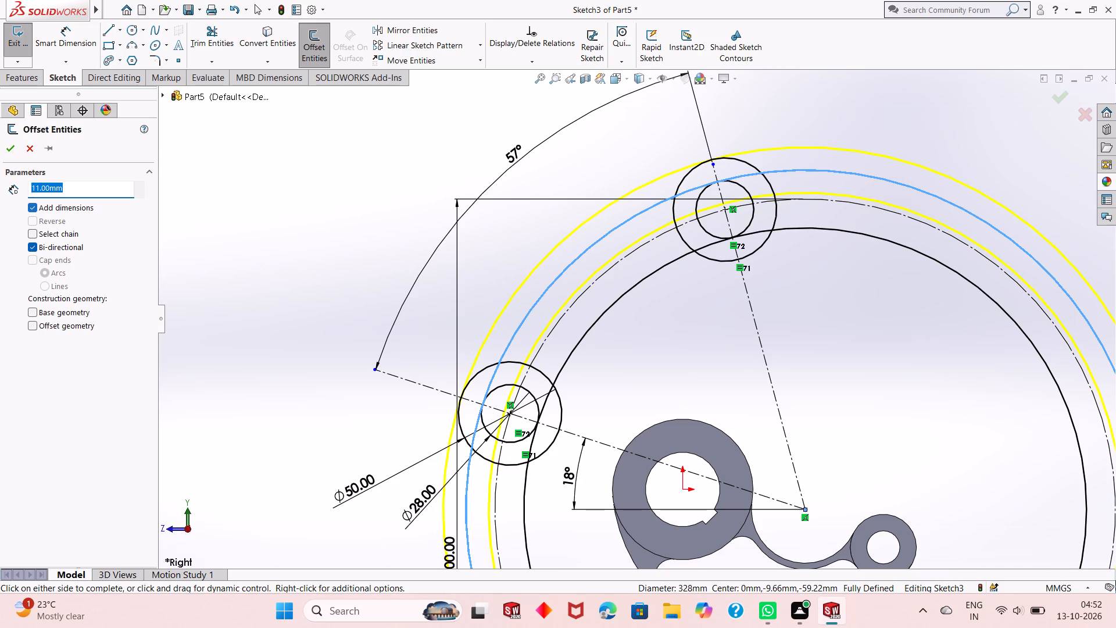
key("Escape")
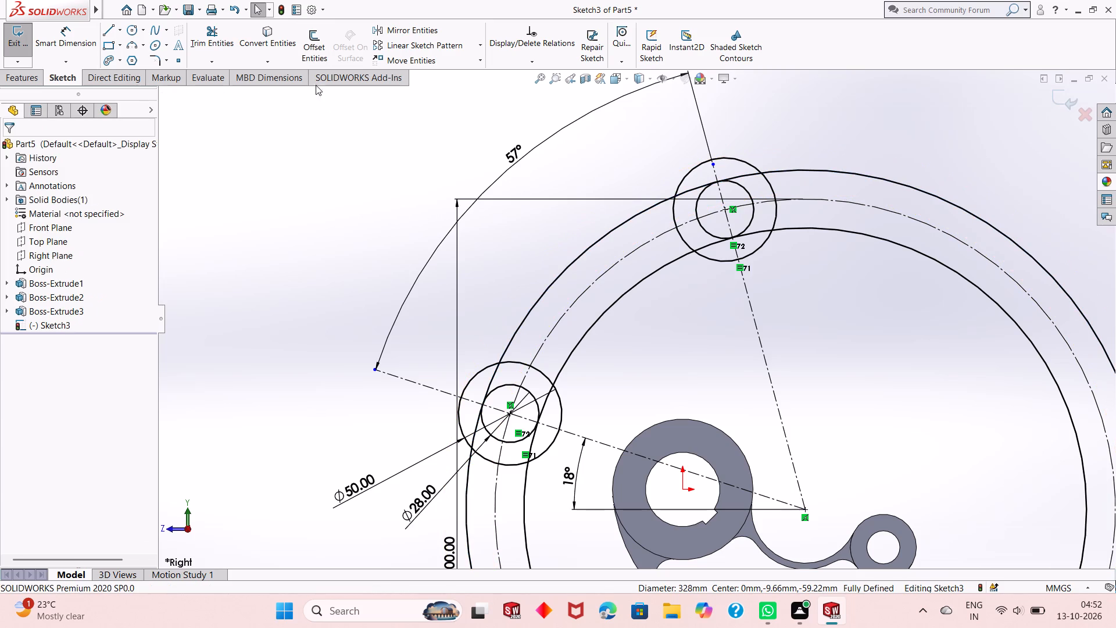
Offset the 300 mm construction circle bi-directionally by 25 mm to form the arm's outer and inner edges.
left_click(309, 42)
left_click(549, 339)
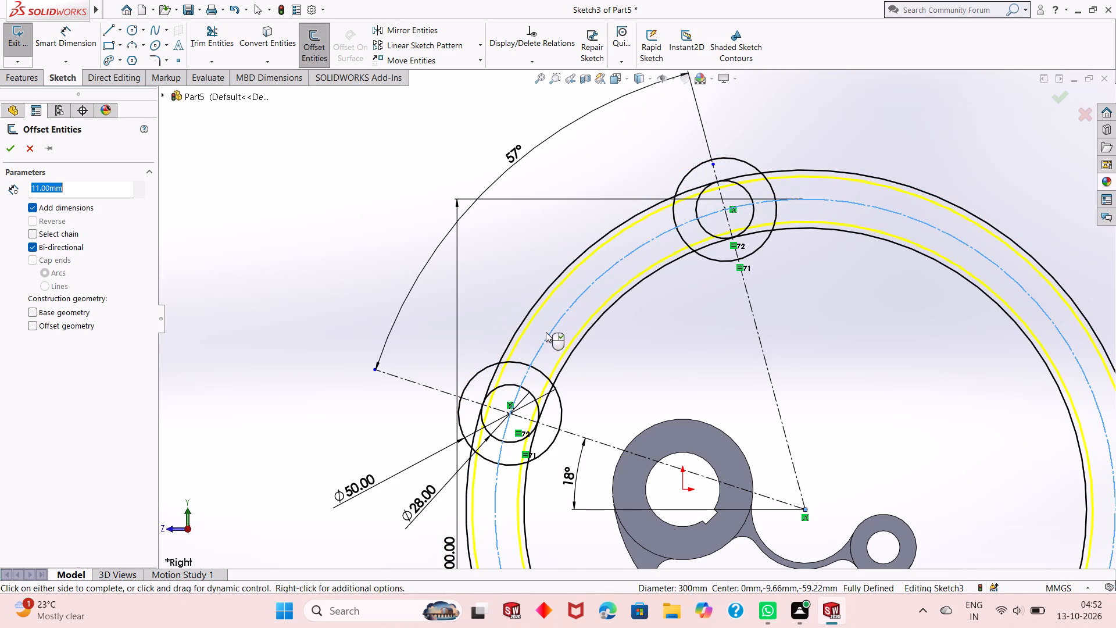
type("15")
key("Return")
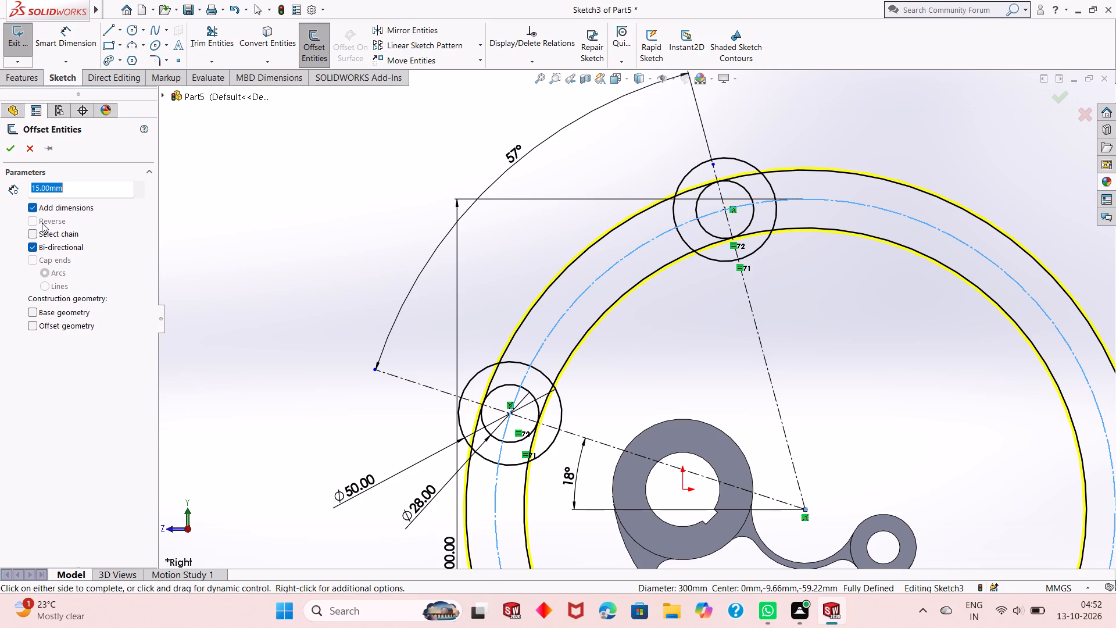
type("25")
key("Return")
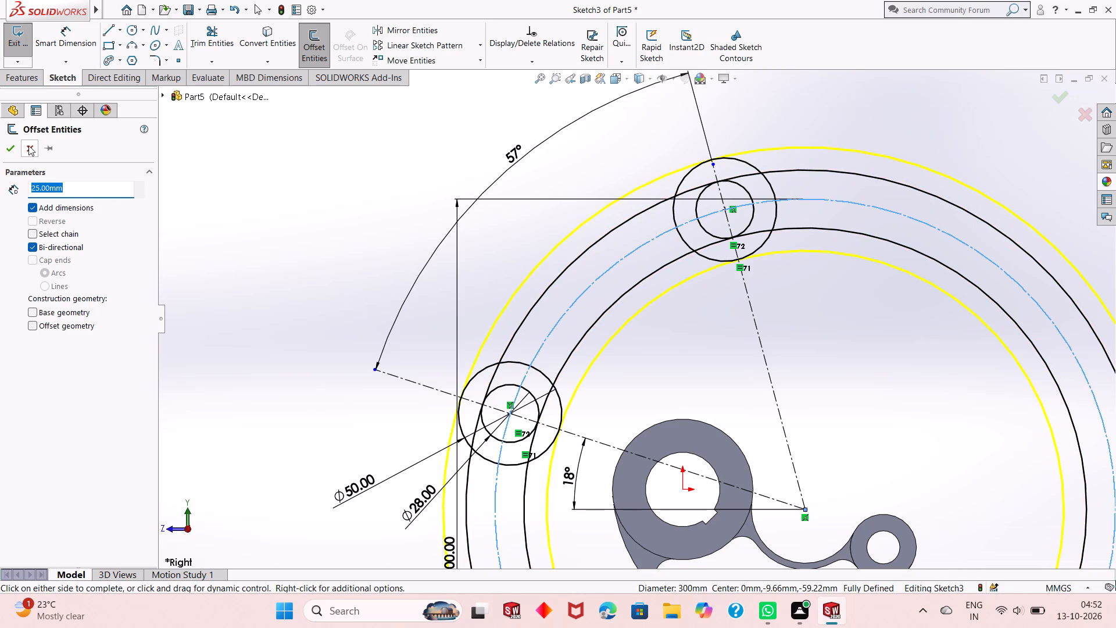
left_click(11, 148)
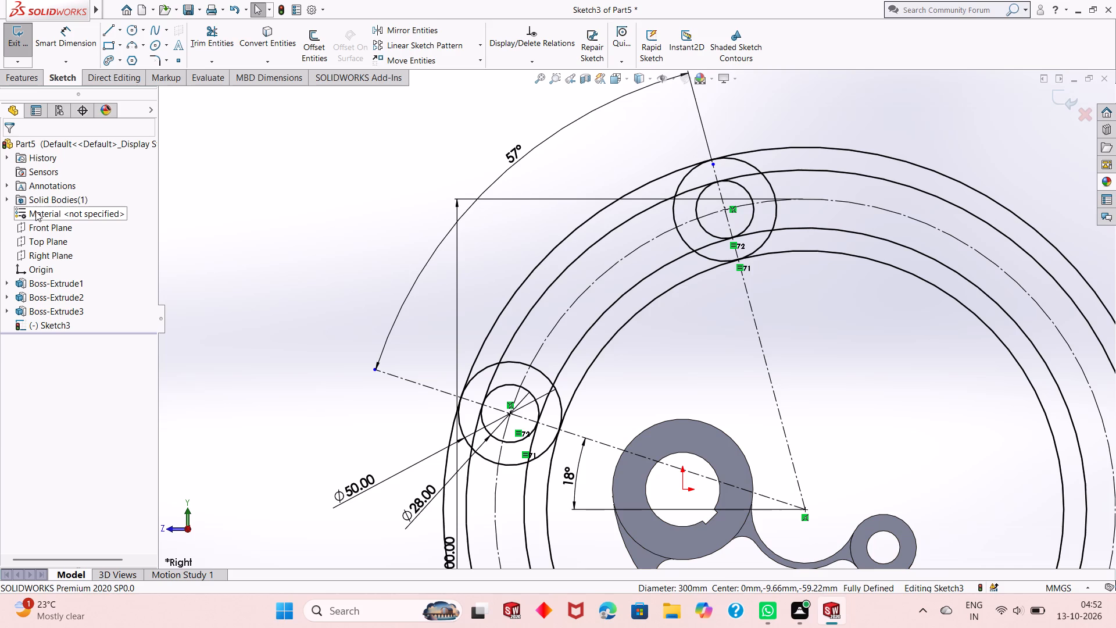
Power trim the four offset circles and the construction circle down to the arm's arc span between the two 50 mm end circles.
scroll(335, 211, "down", 2)
scroll(334, 211, "up", 5)
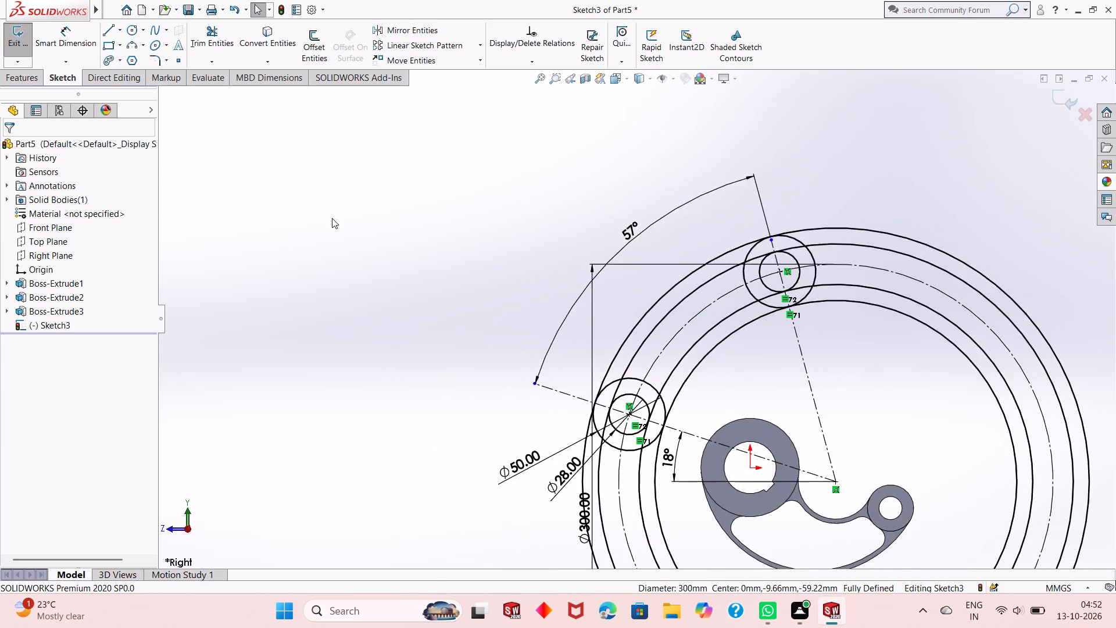
scroll(332, 218, "up", 5)
scroll(864, 425, "down", 3)
scroll(523, 301, "down", 3)
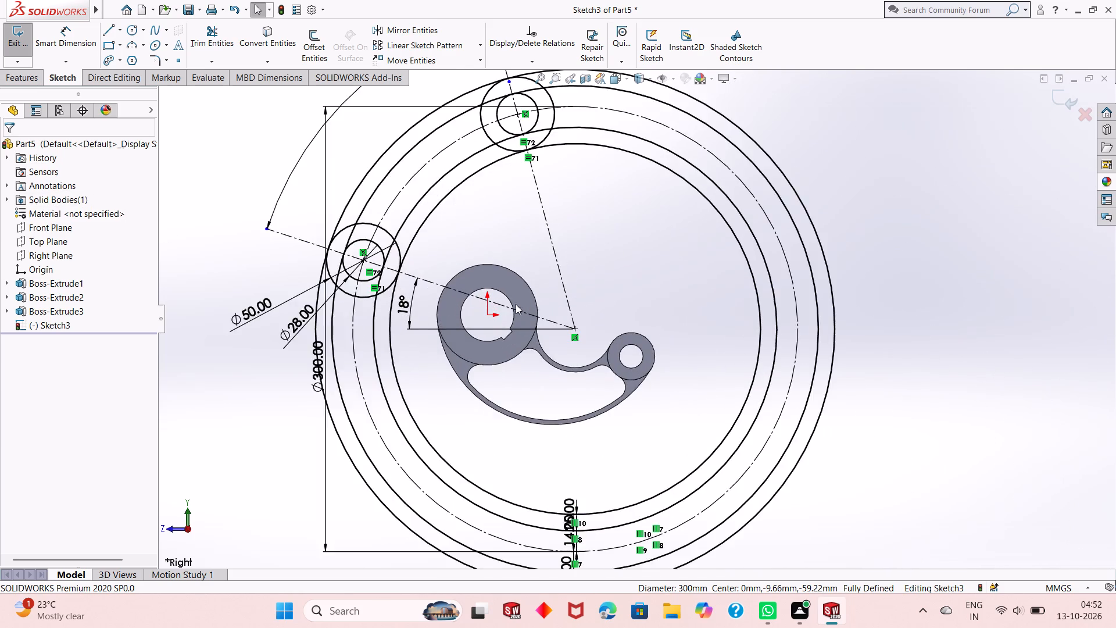
scroll(514, 310, "up", 1)
scroll(514, 311, "down", 2)
scroll(514, 311, "up", 2)
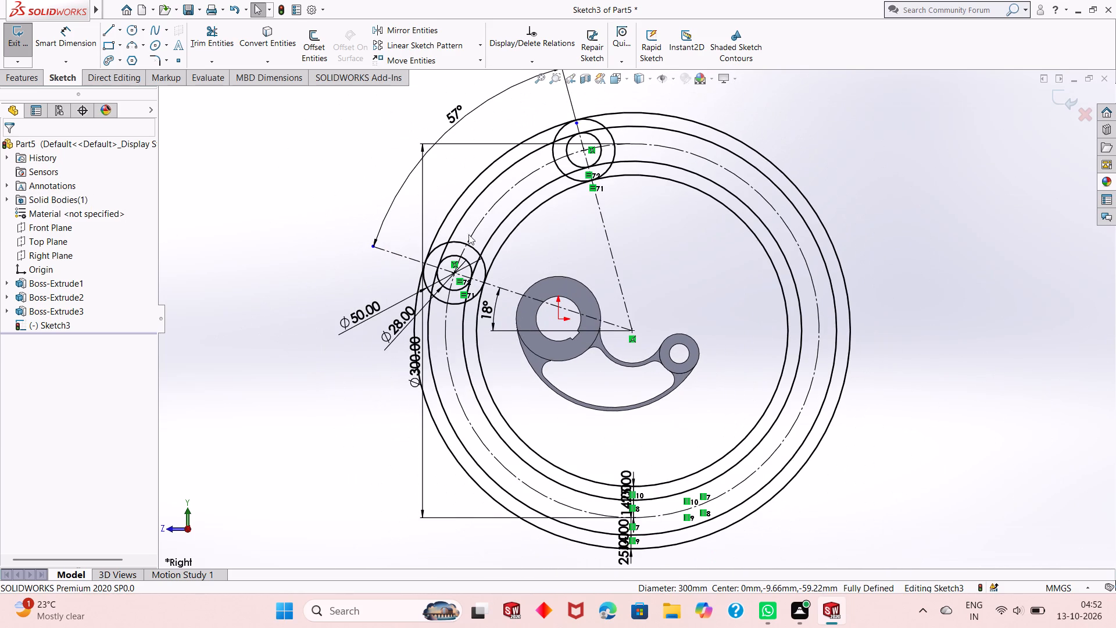
left_click(218, 47)
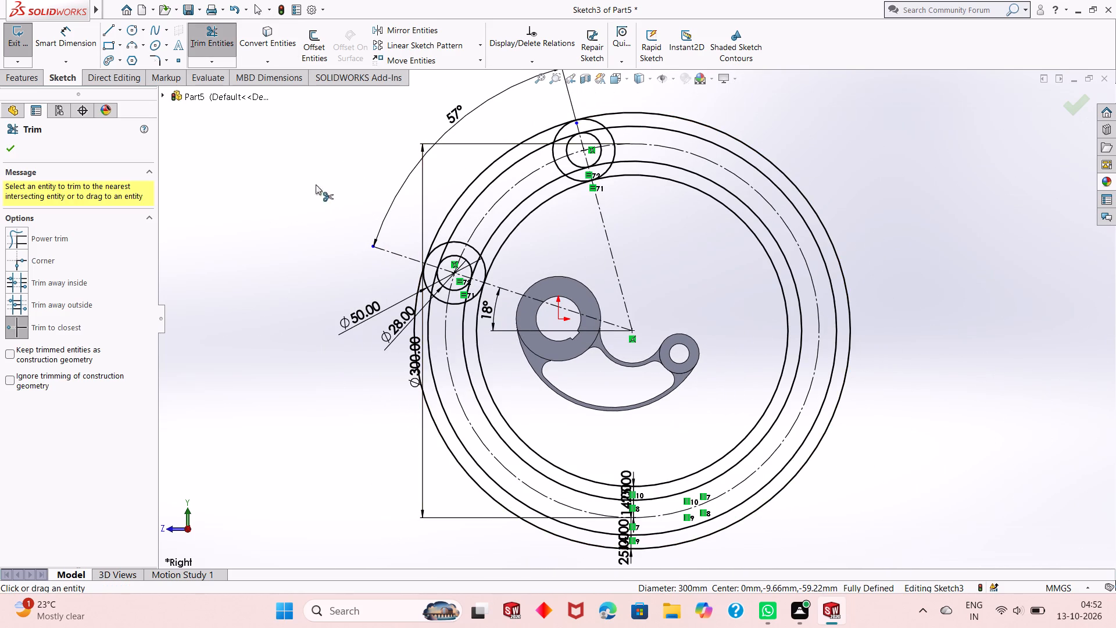
left_click_drag(683, 102, 686, 233)
left_click_drag(718, 121, 693, 212)
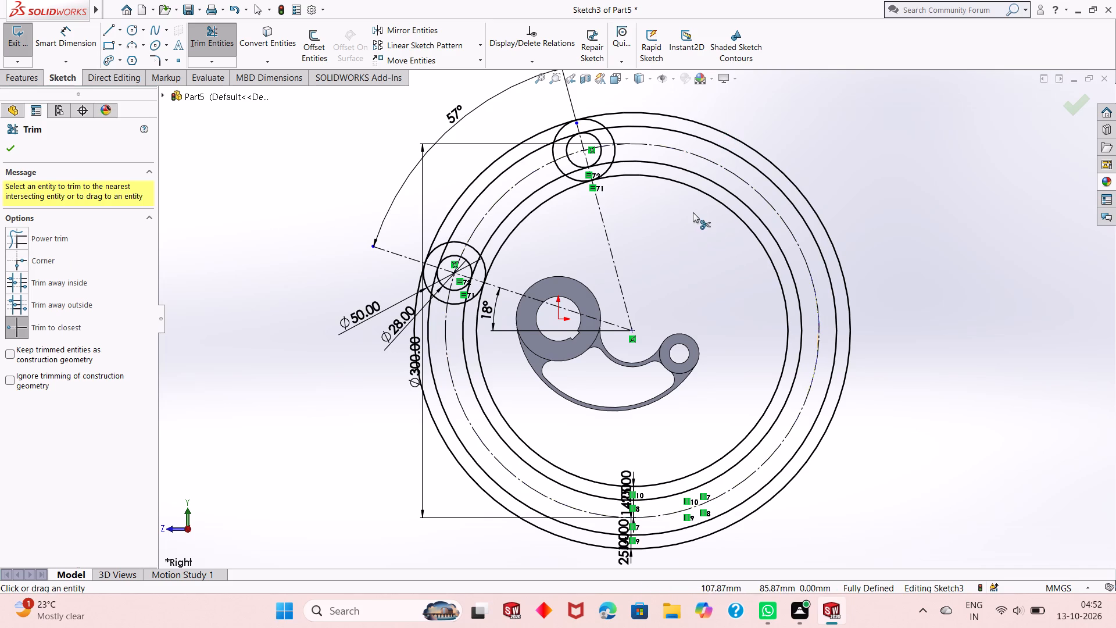
left_click(18, 240)
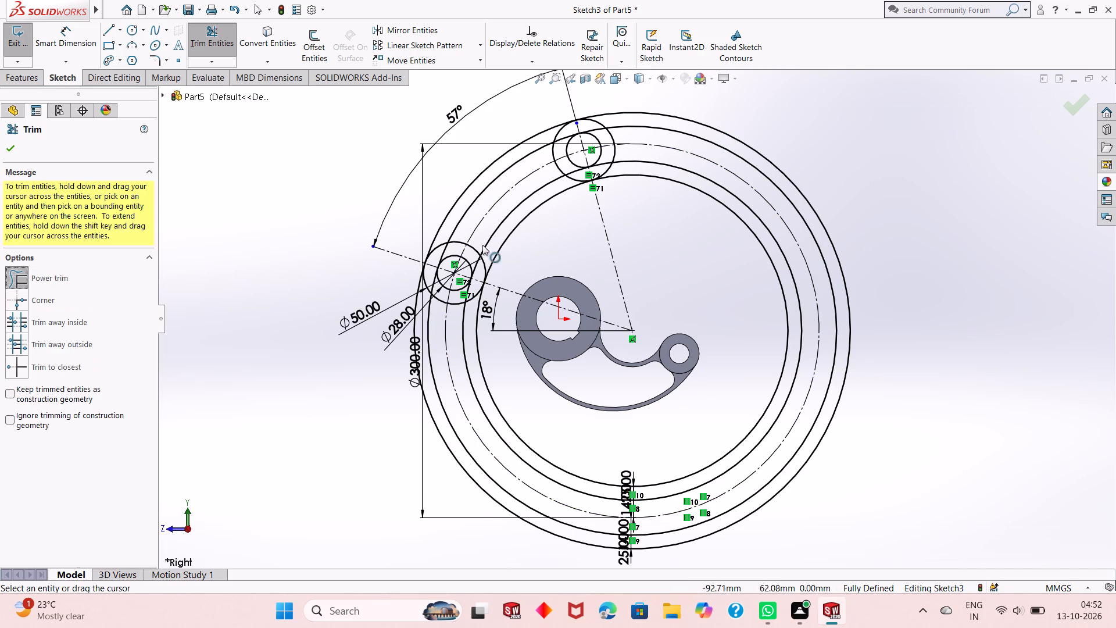
left_click_drag(677, 219, 782, 103)
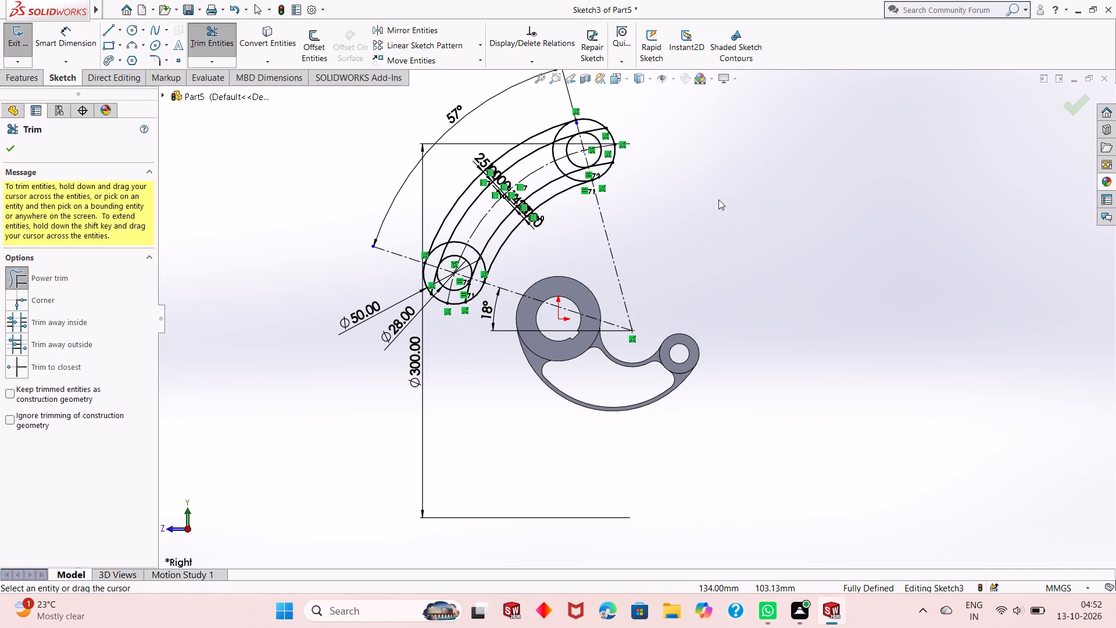
right_click(707, 217)
left_click(724, 251)
Sketch a 3-point arc of 26 mm radius from the 50 mm circle on the shallow centreline to the hub's outer edge.
scroll(477, 146, "down", 3)
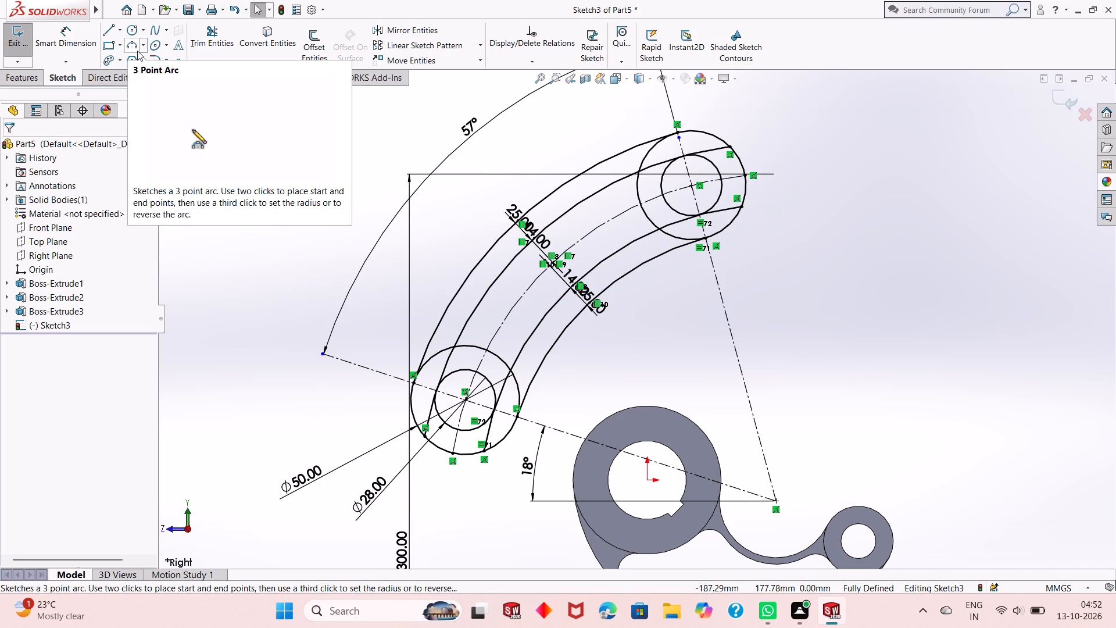
left_click(137, 51)
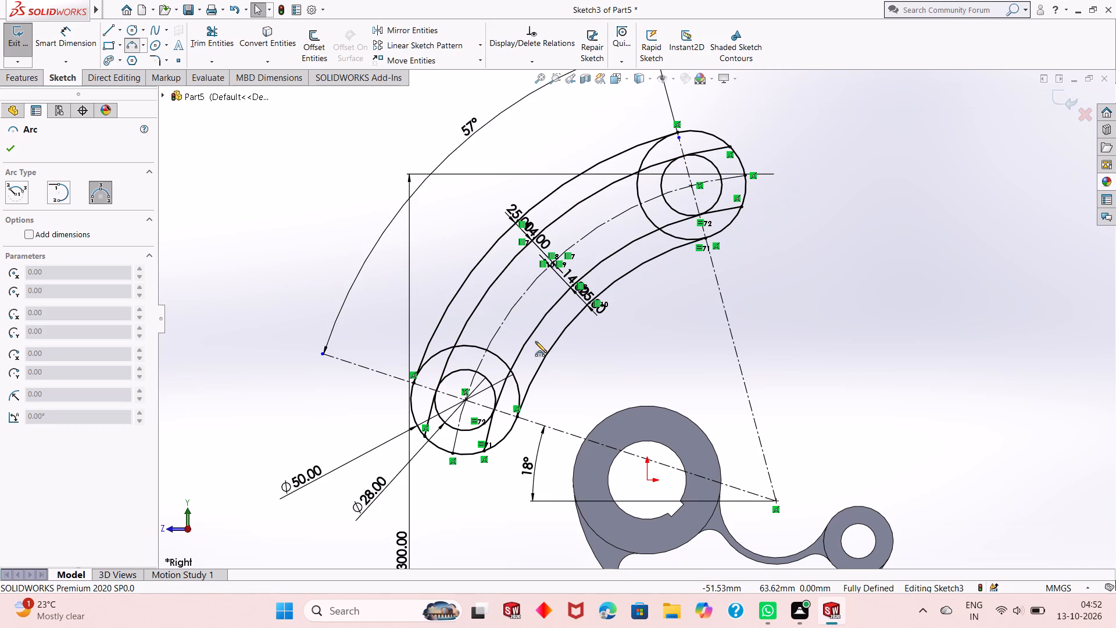
scroll(577, 479, "down", 3)
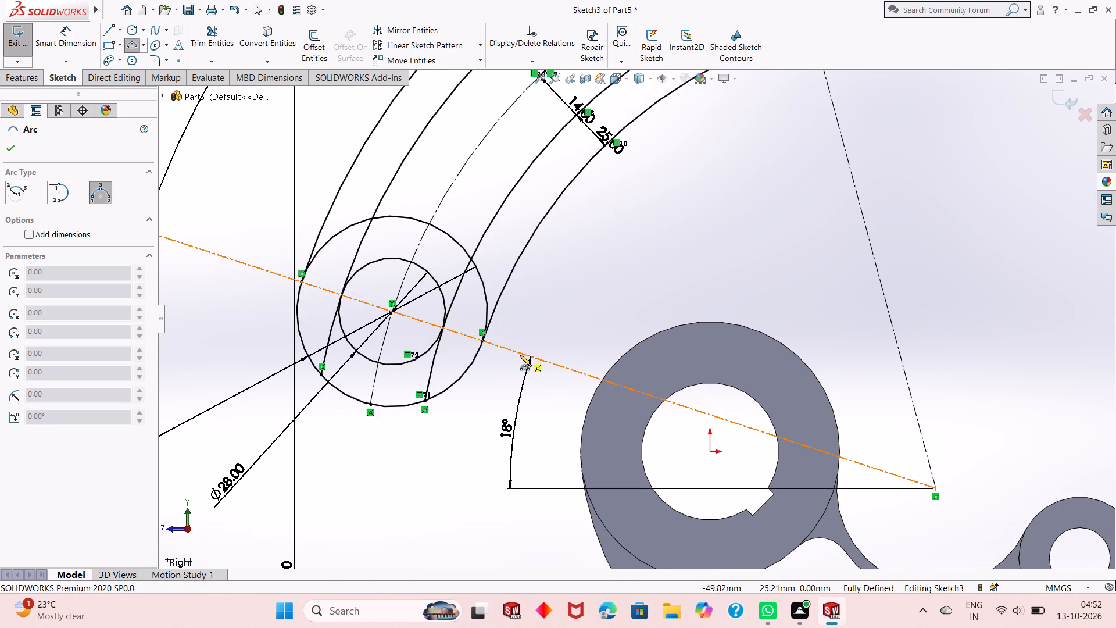
left_click(461, 380)
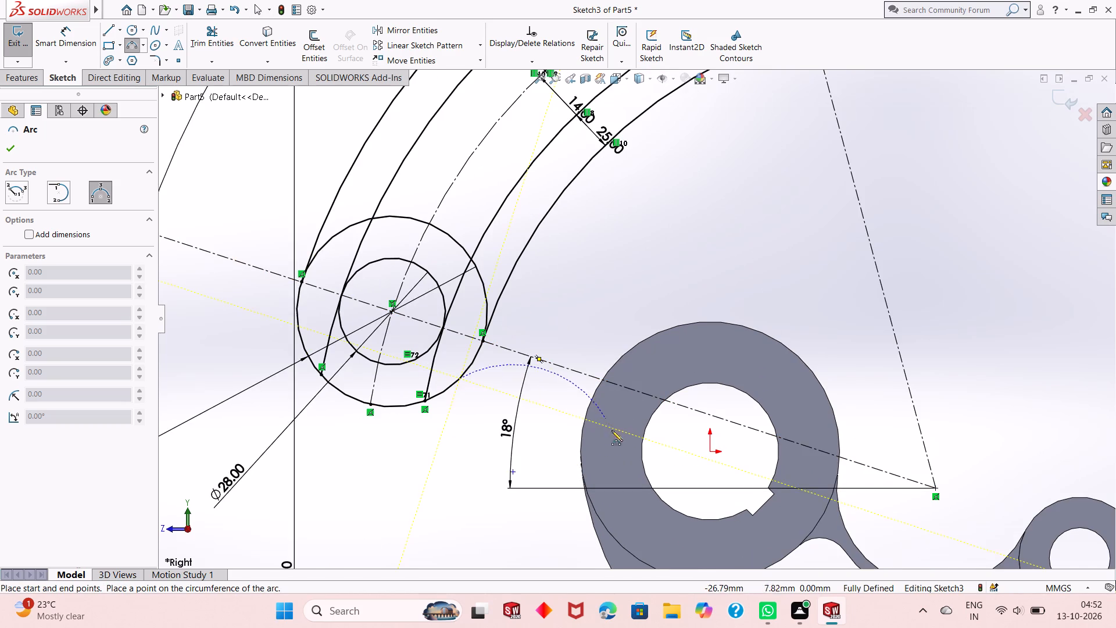
left_click(582, 448)
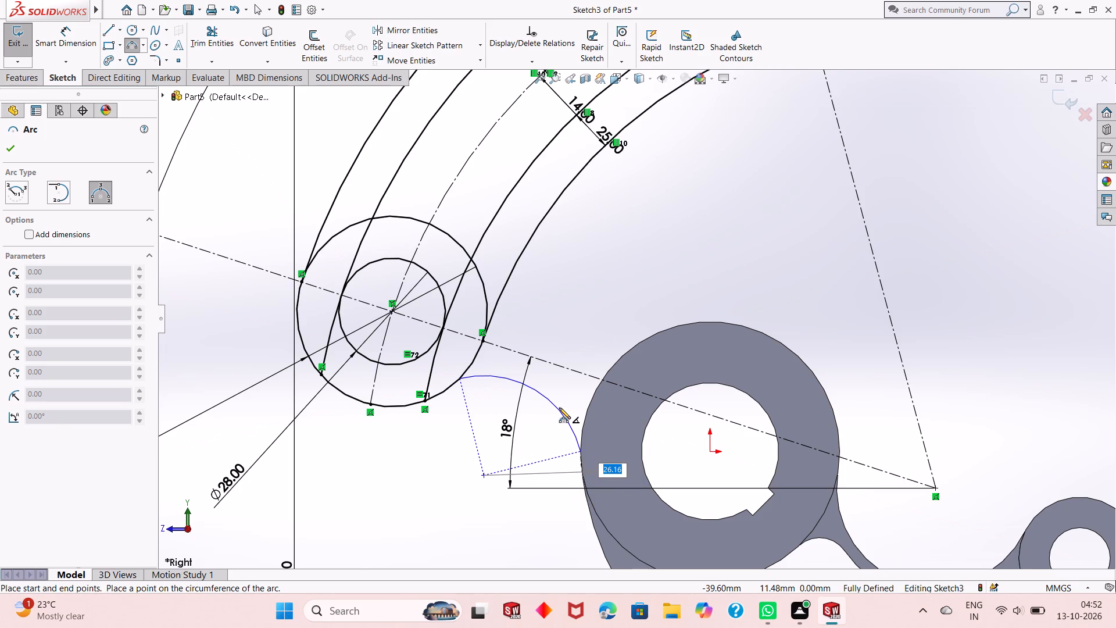
type("26")
key("Return")
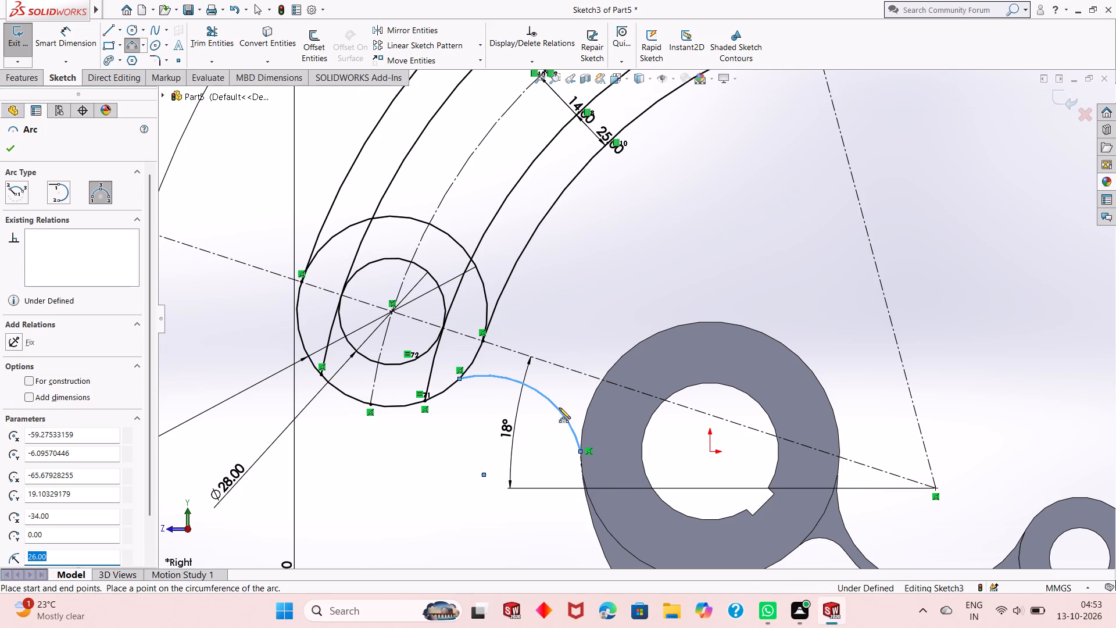
Sketch a 3-point arc of 104 mm radius from the outer circle on the steep centreline to the hub's outer edge.
scroll(630, 405, "up", 3)
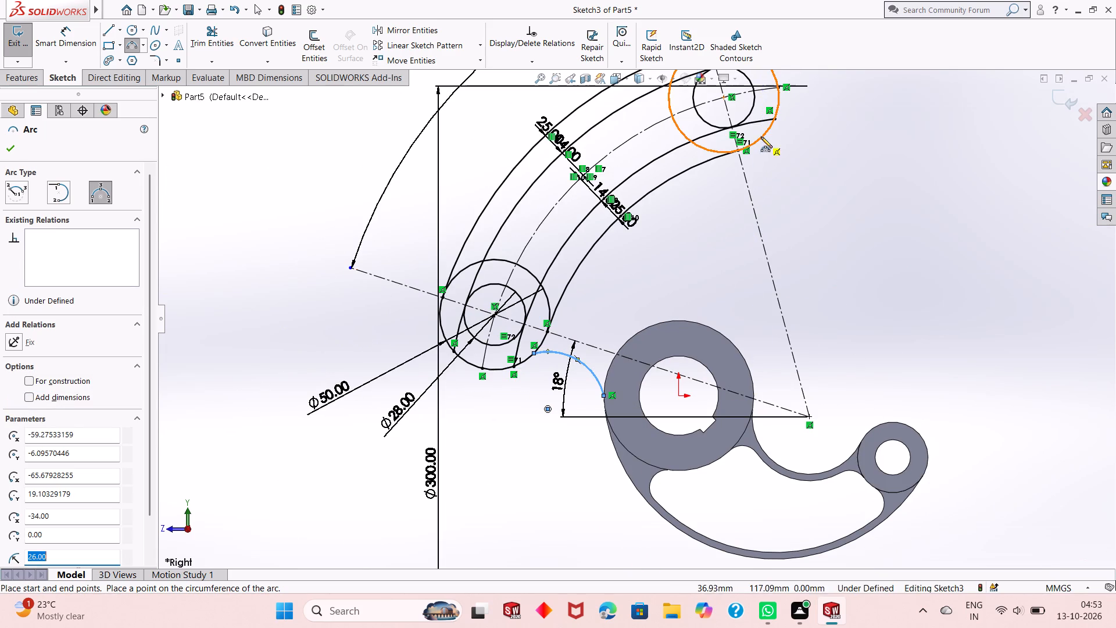
left_click(762, 136)
left_click(746, 359)
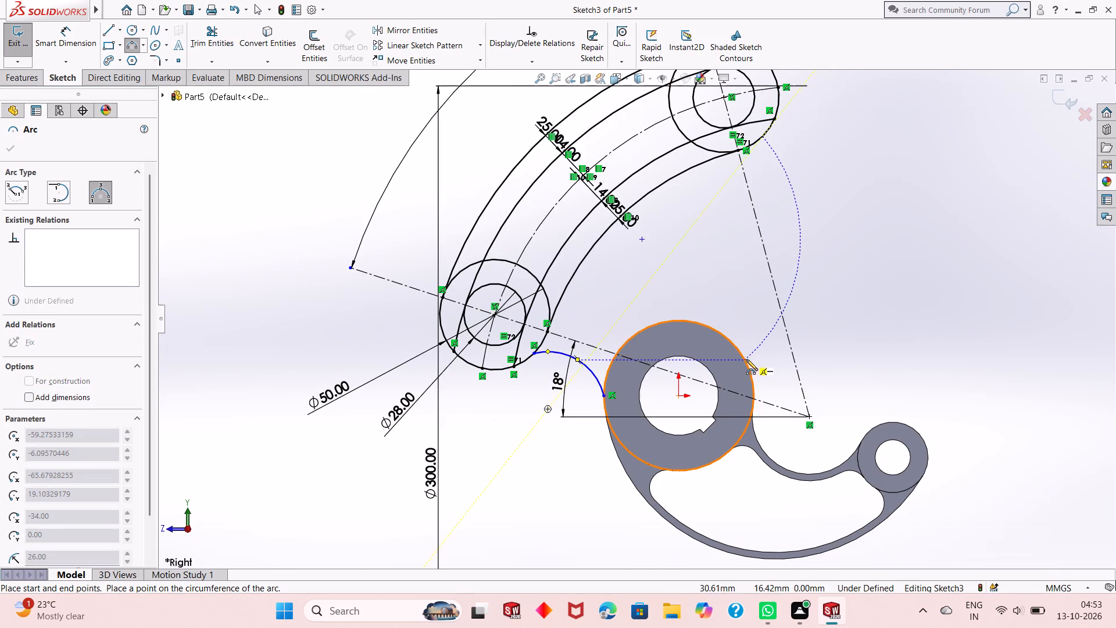
type("104")
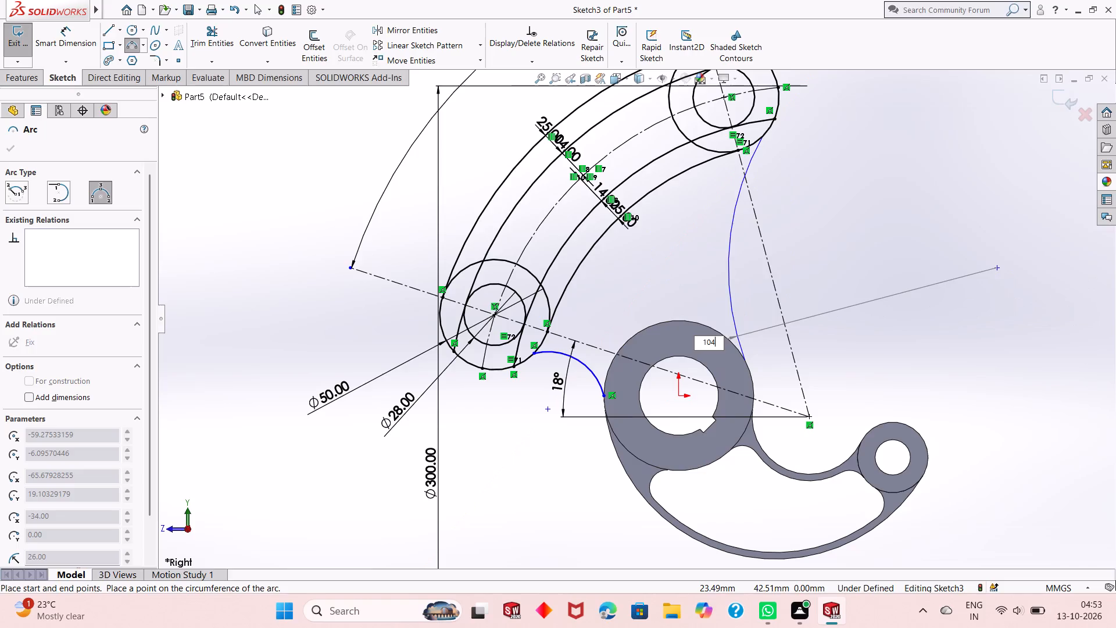
key("Return")
right_click(273, 222)
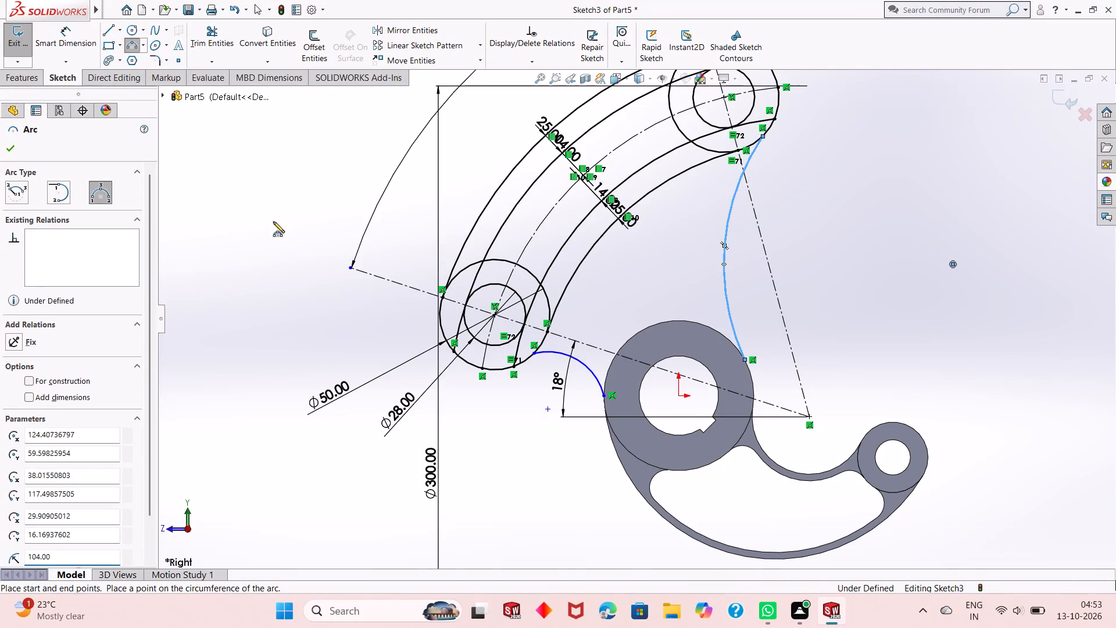
left_click(284, 231)
Dimension the short arc between the shallow centreline's end circle and the hub with a 26 mm radius.
left_click(92, 51)
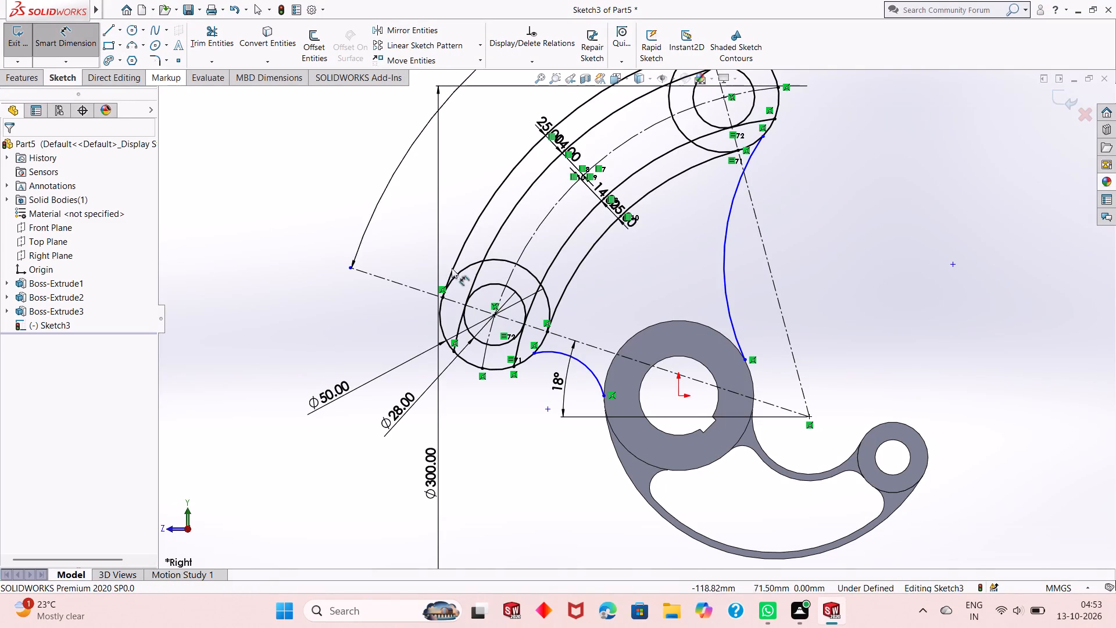
left_click(555, 350)
left_click(584, 302)
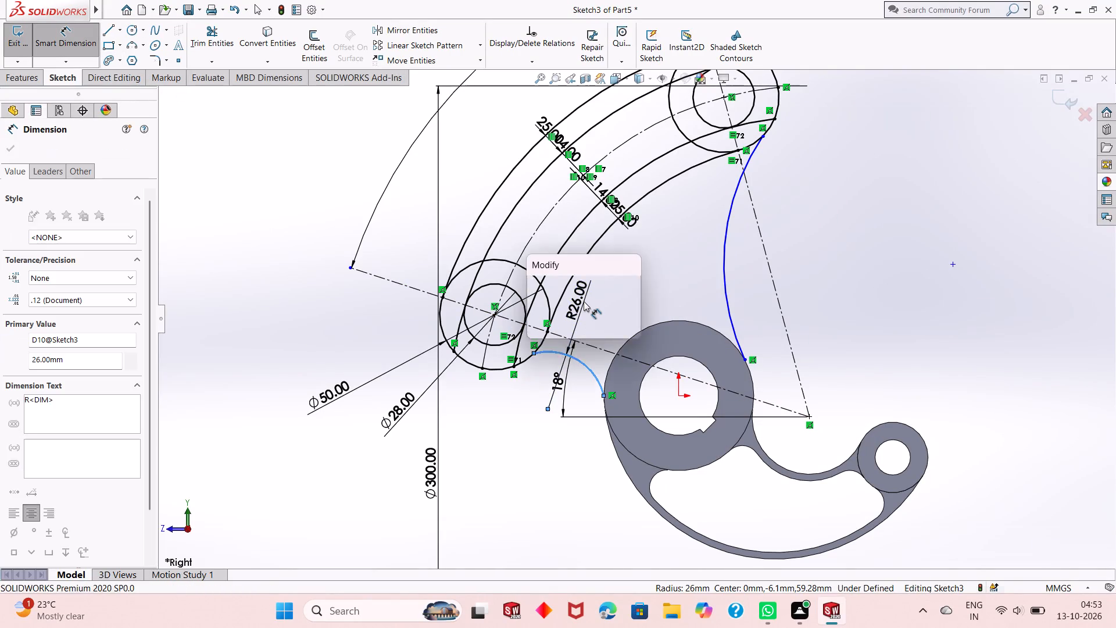
key("Return")
Dimension the long arc between the steep centreline's end circle and the hub with a 104 mm radius.
left_click(729, 232)
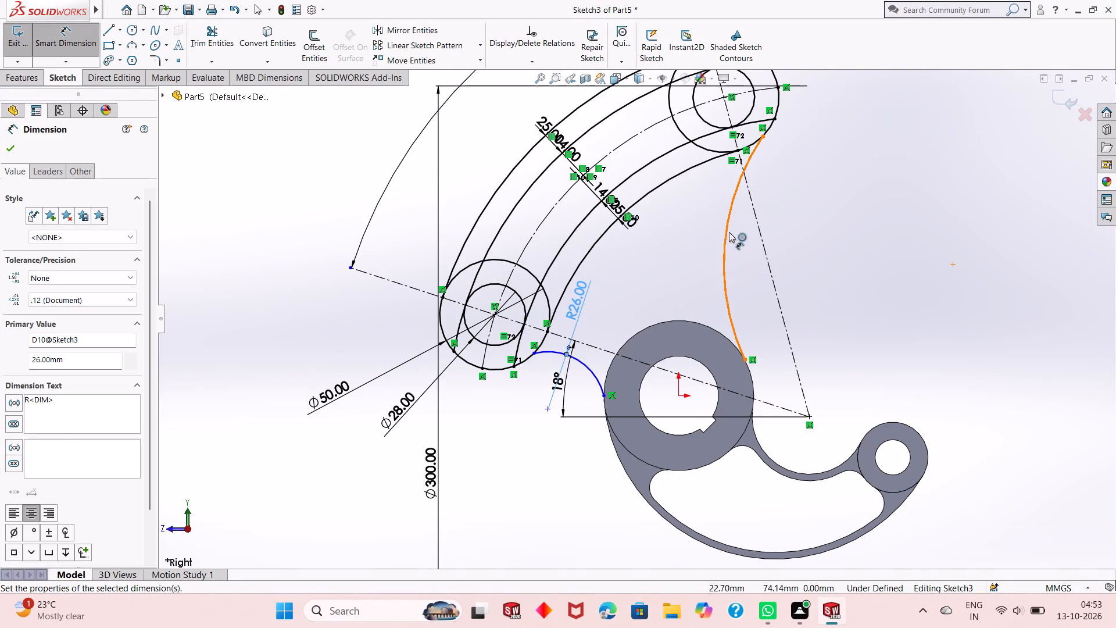
left_click(709, 246)
key("Return")
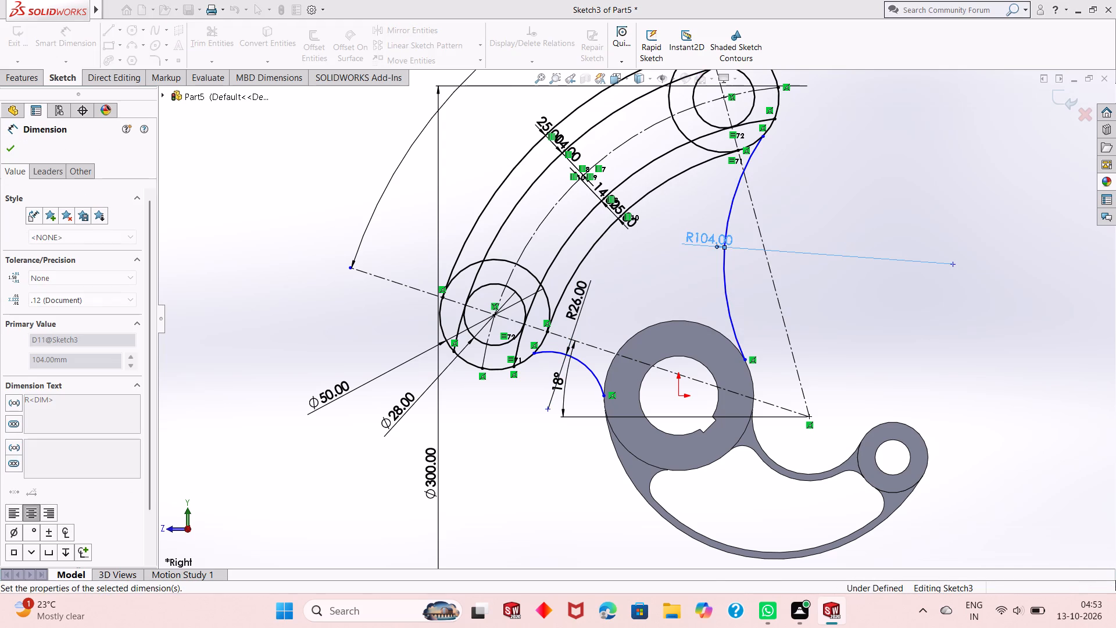
right_click(194, 202)
left_click(239, 238)
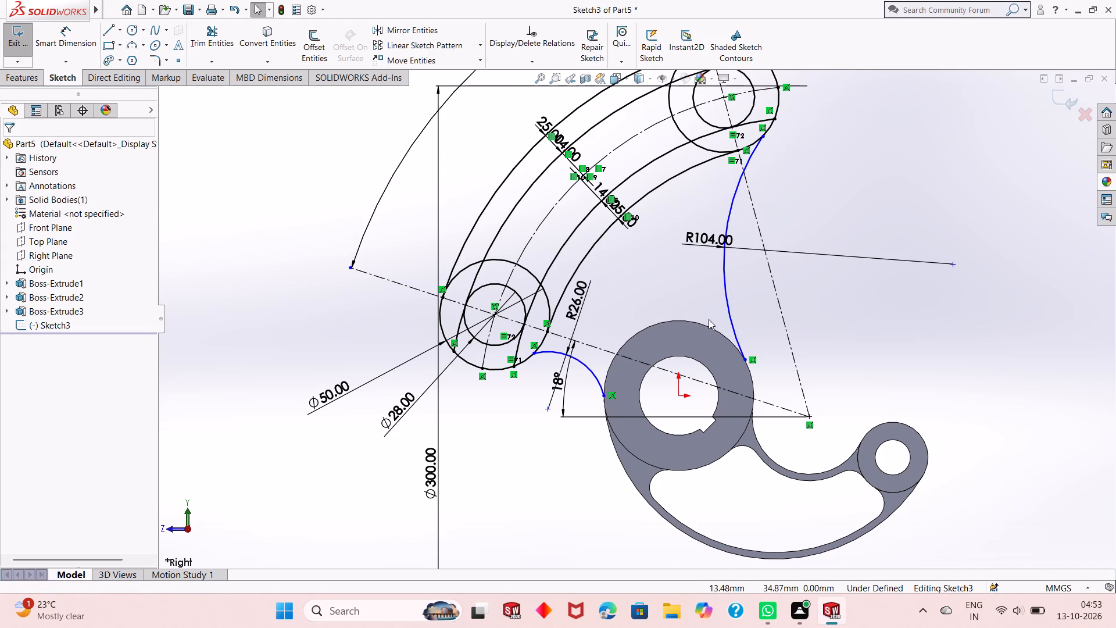
Make the 26 mm radius arc tangent to the shallow centreline's 50 mm end circle and to the hub's outer edge.
left_click(596, 377)
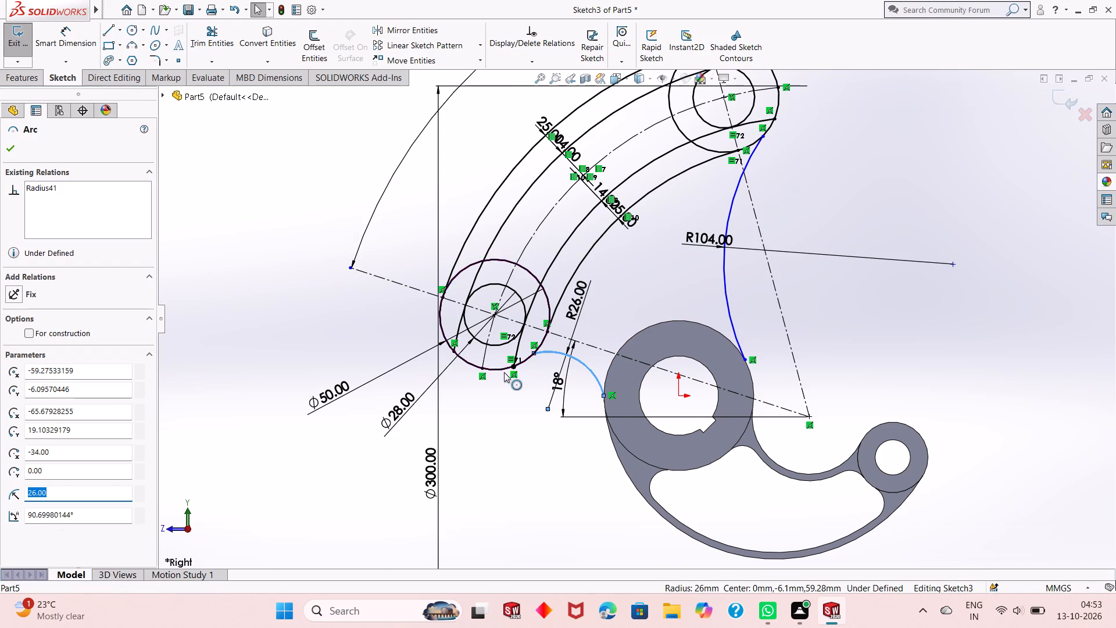
left_click(504, 372, "ctrl")
left_click(556, 320)
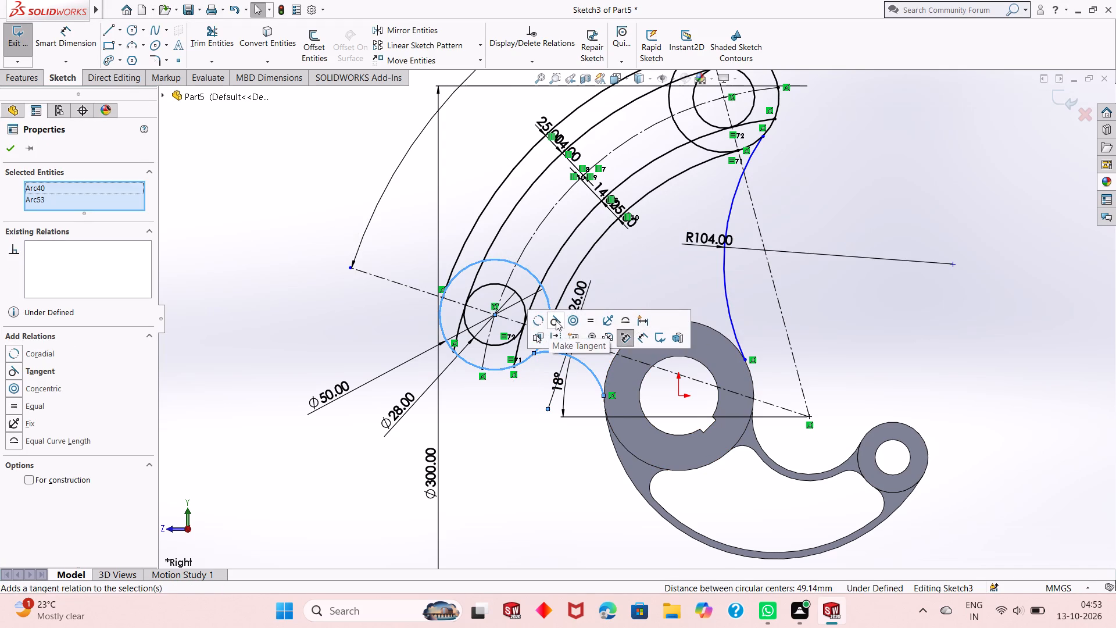
left_click(423, 393)
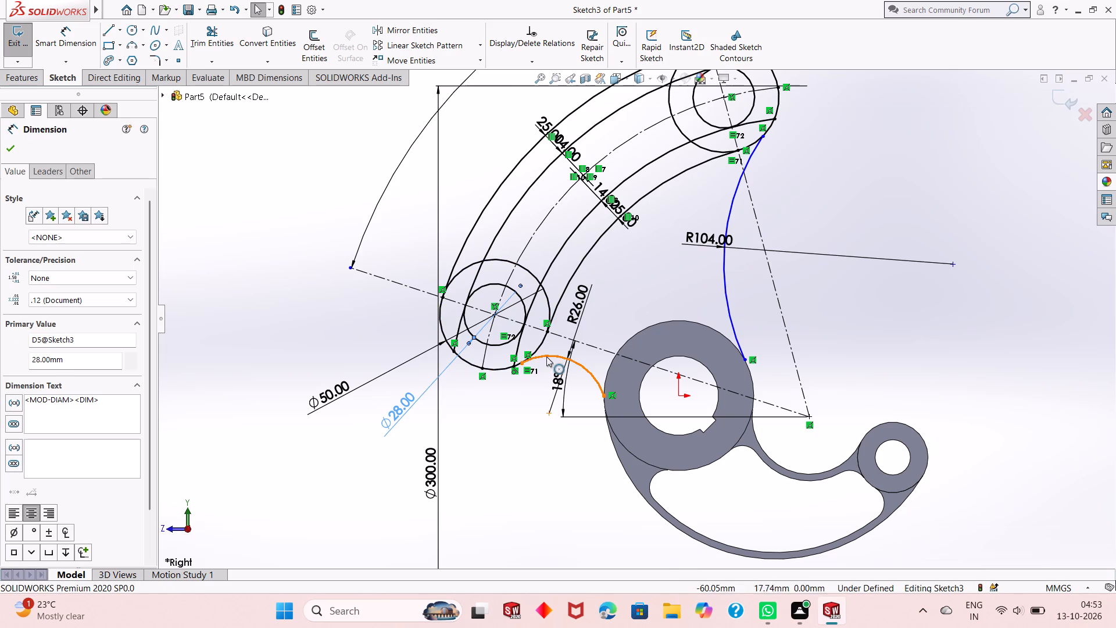
left_click(546, 356)
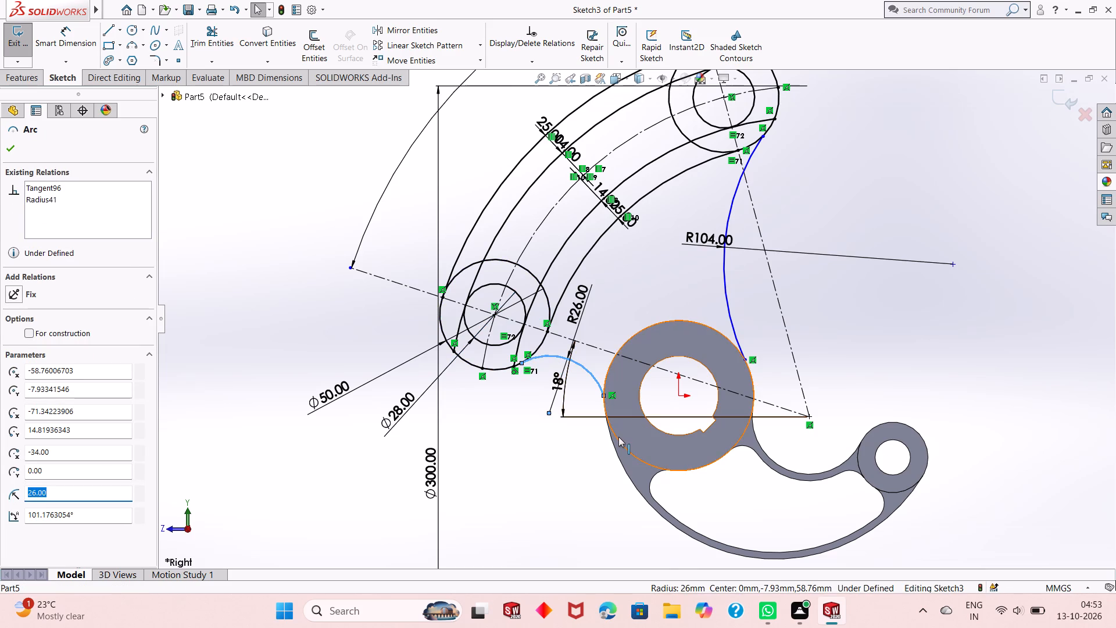
left_click(618, 437, "ctrl")
left_click(667, 383)
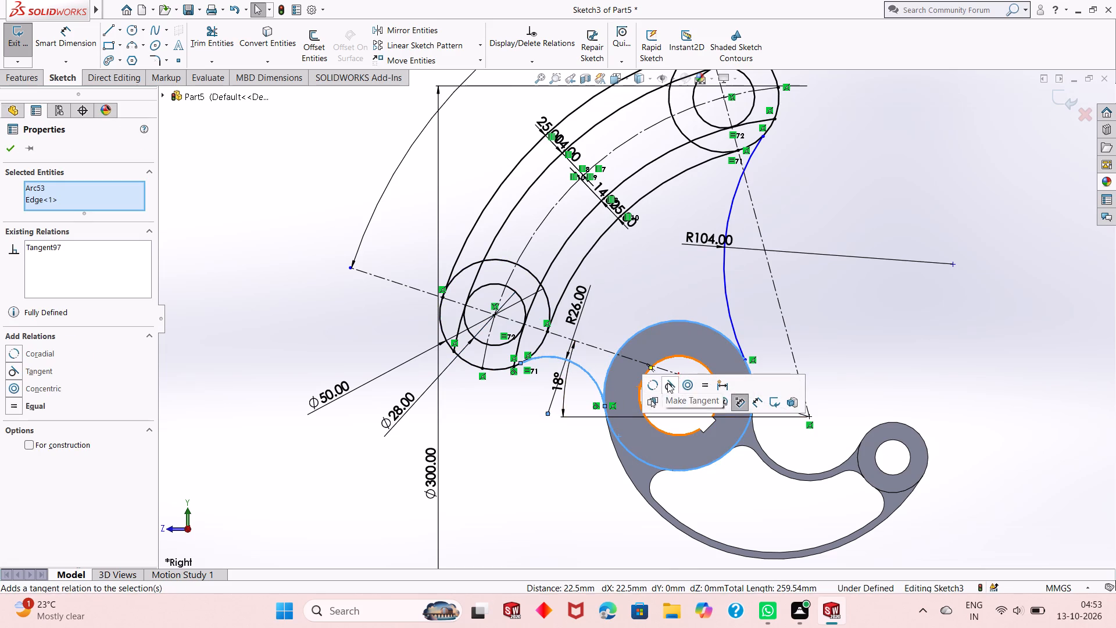
left_click(1, 150)
left_click(4, 147)
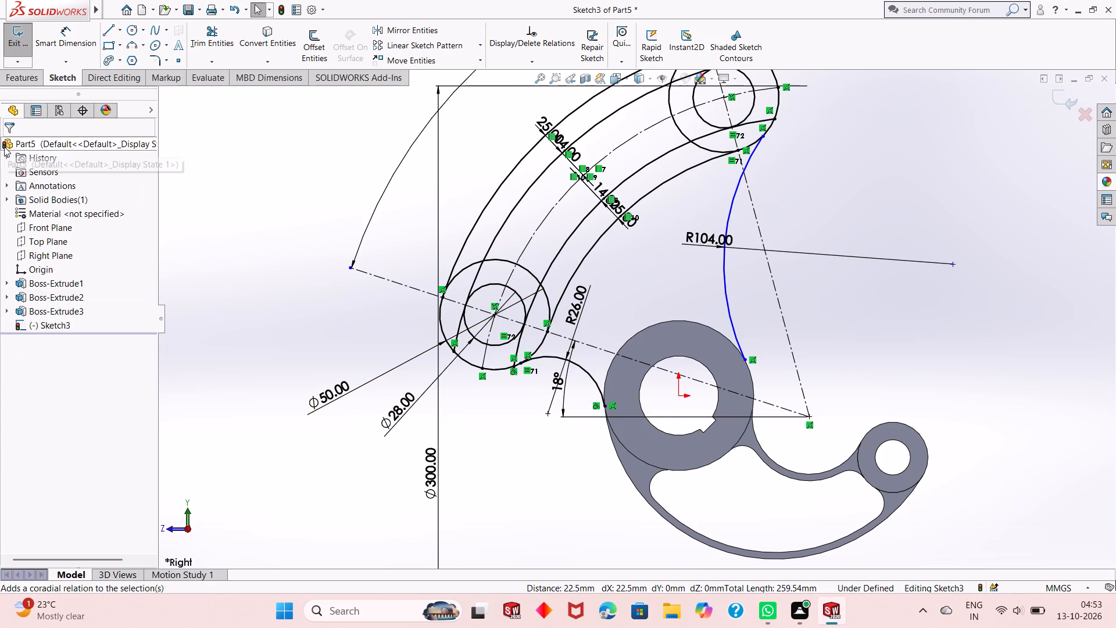
Make the 104 mm radius arc tangent to the steep centreline's outer end circle and to the hub's outer edge.
left_click(732, 196)
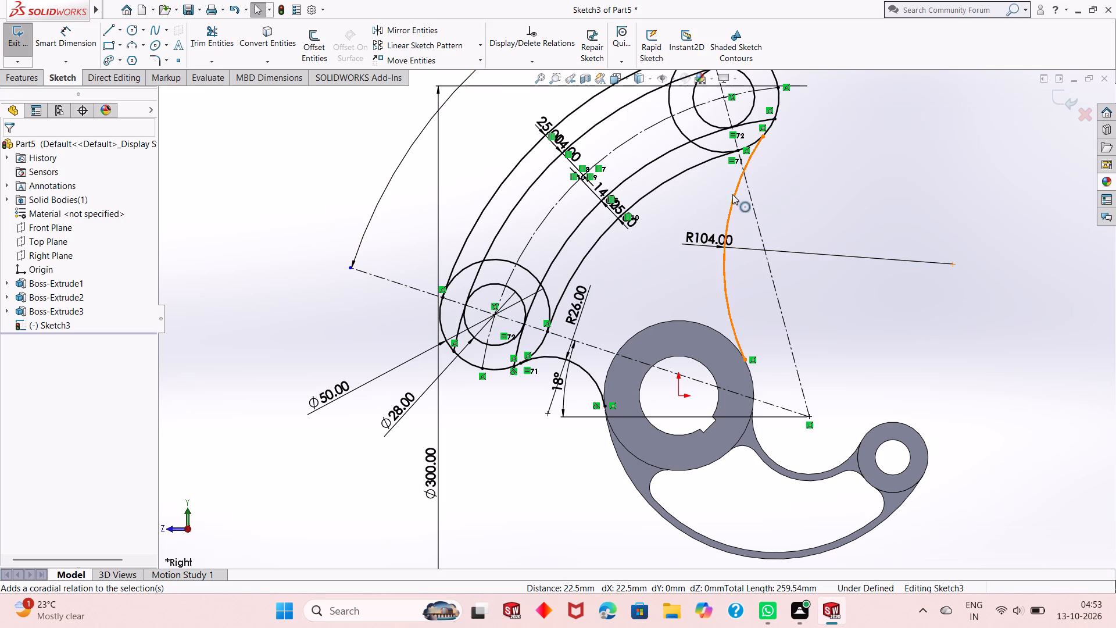
left_click(770, 127, "ctrl")
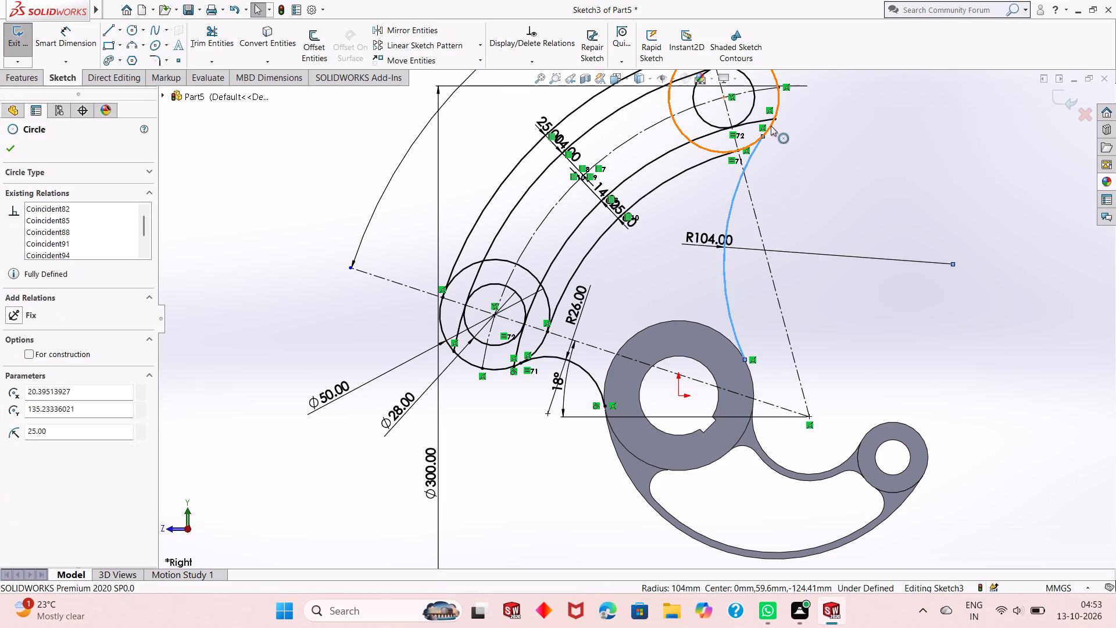
left_click(822, 67)
double_click(815, 159)
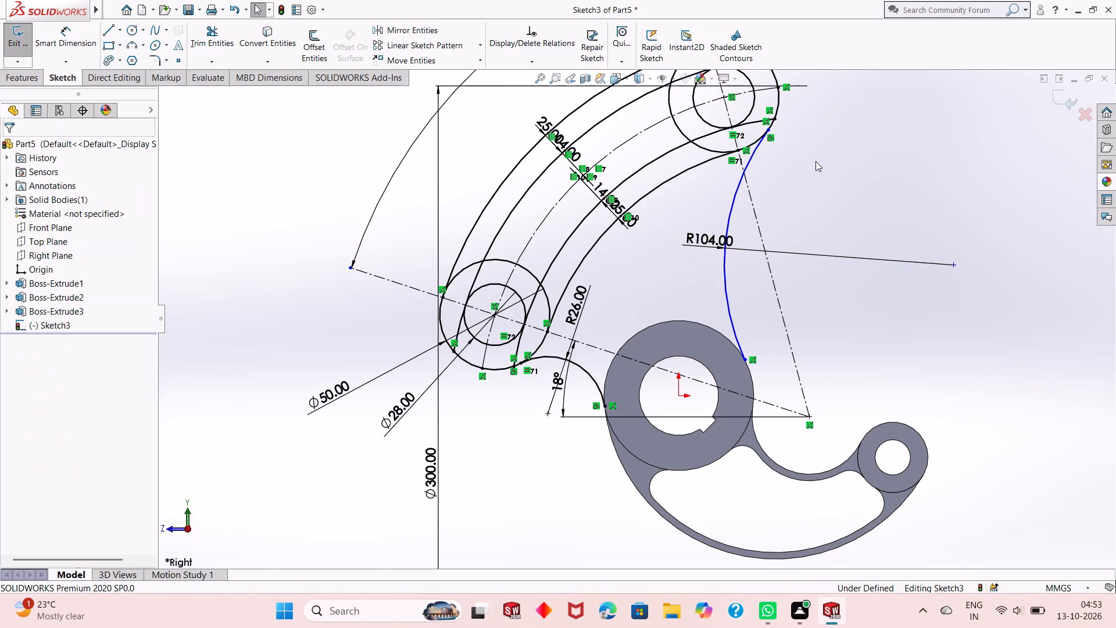
left_click(729, 213)
left_click(731, 339, "ctrl")
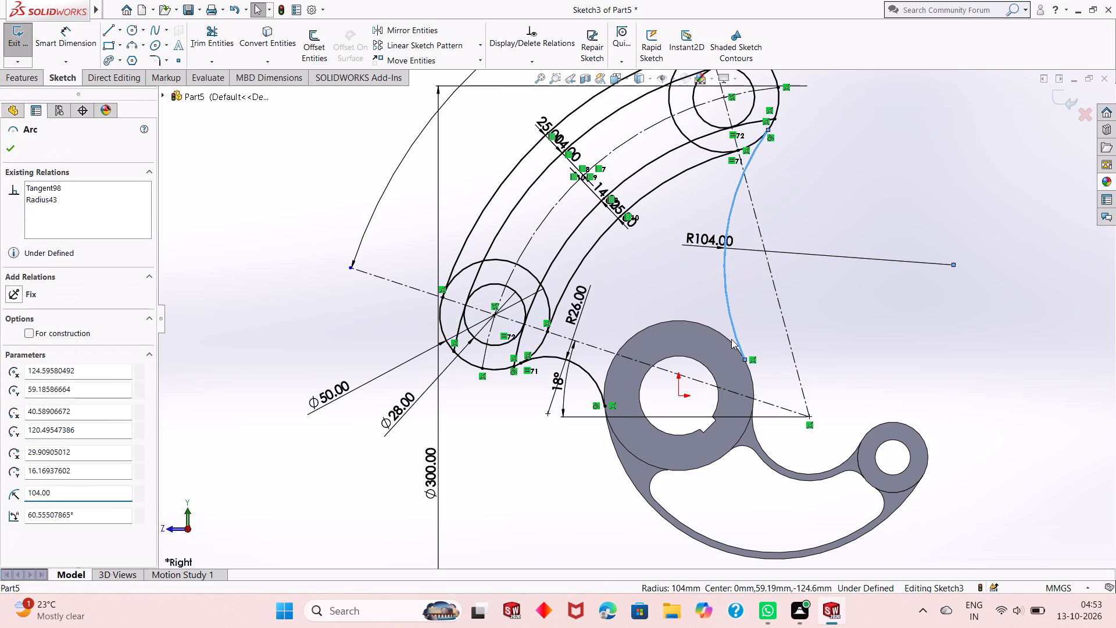
left_click(734, 343, "ctrl")
left_click(782, 291)
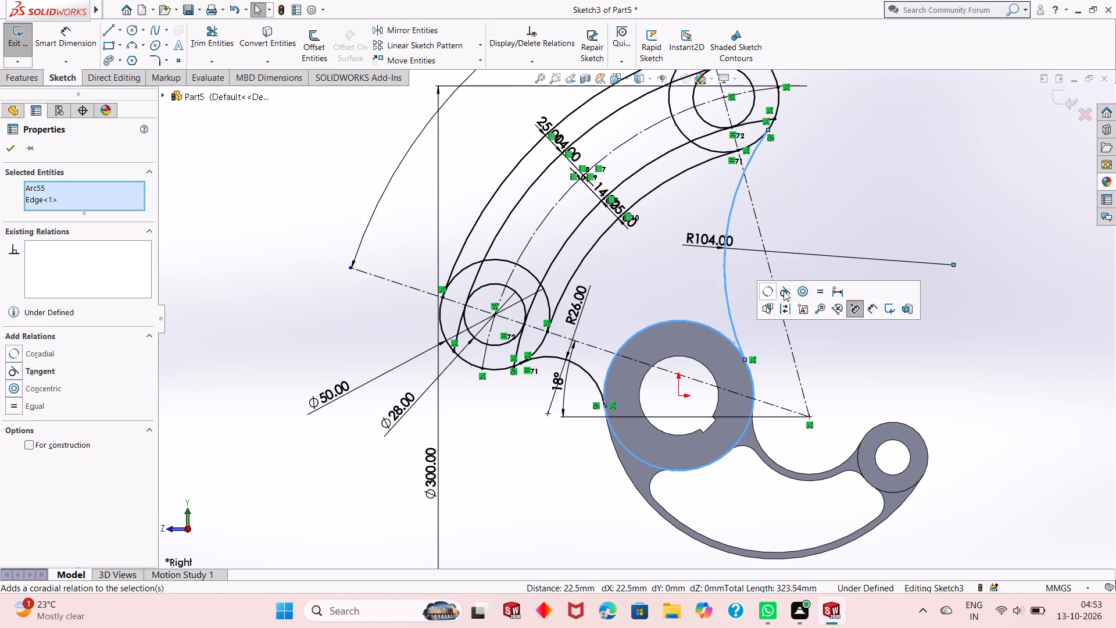
left_click(1, 152)
left_click(6, 151)
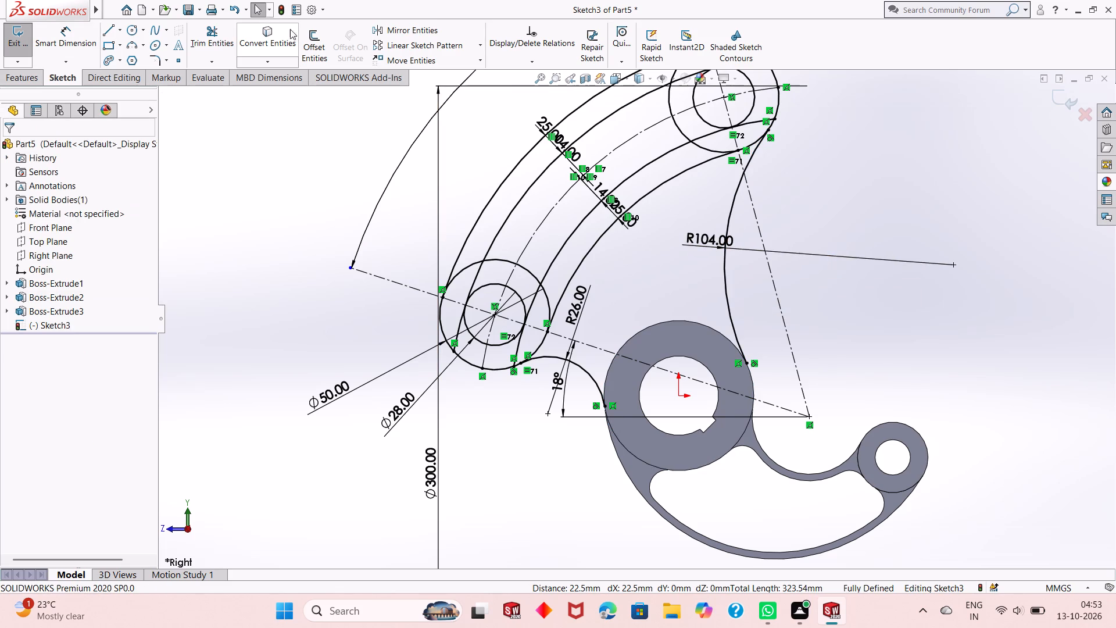
Offset the 26 mm radius arc by 4 mm in one direction only, reversed to lie away from its centre.
left_click(323, 44)
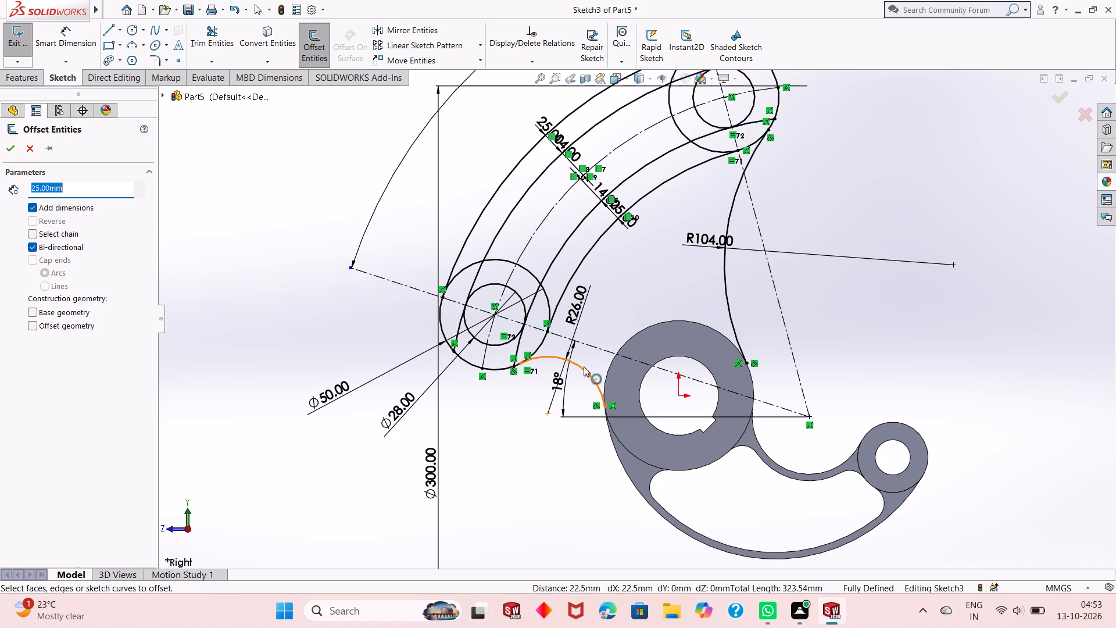
left_click(584, 366)
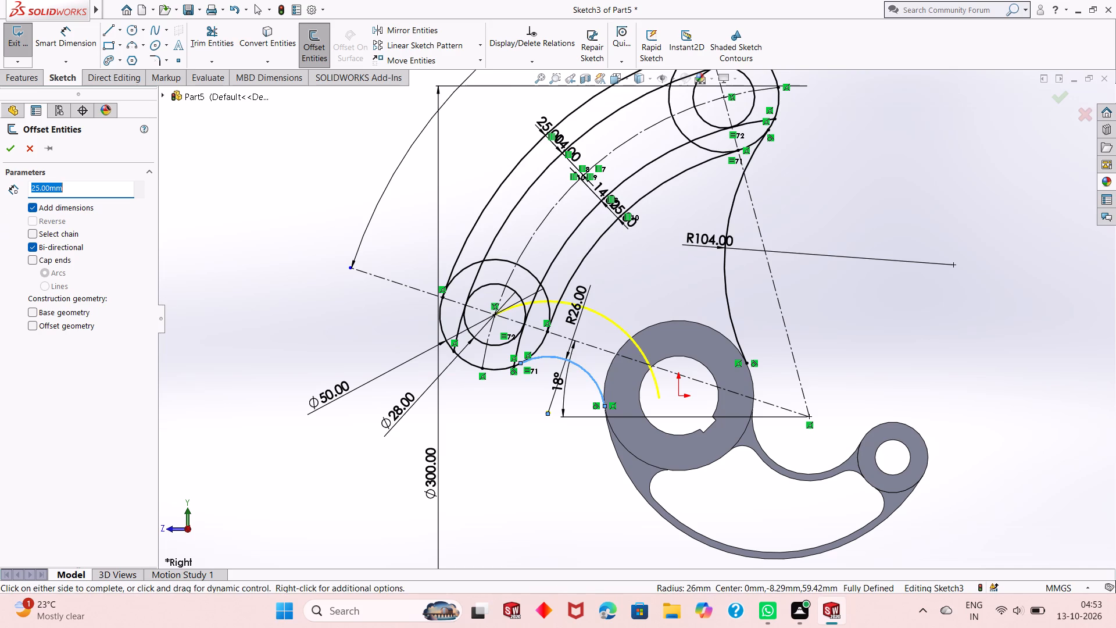
key("4")
key("Return")
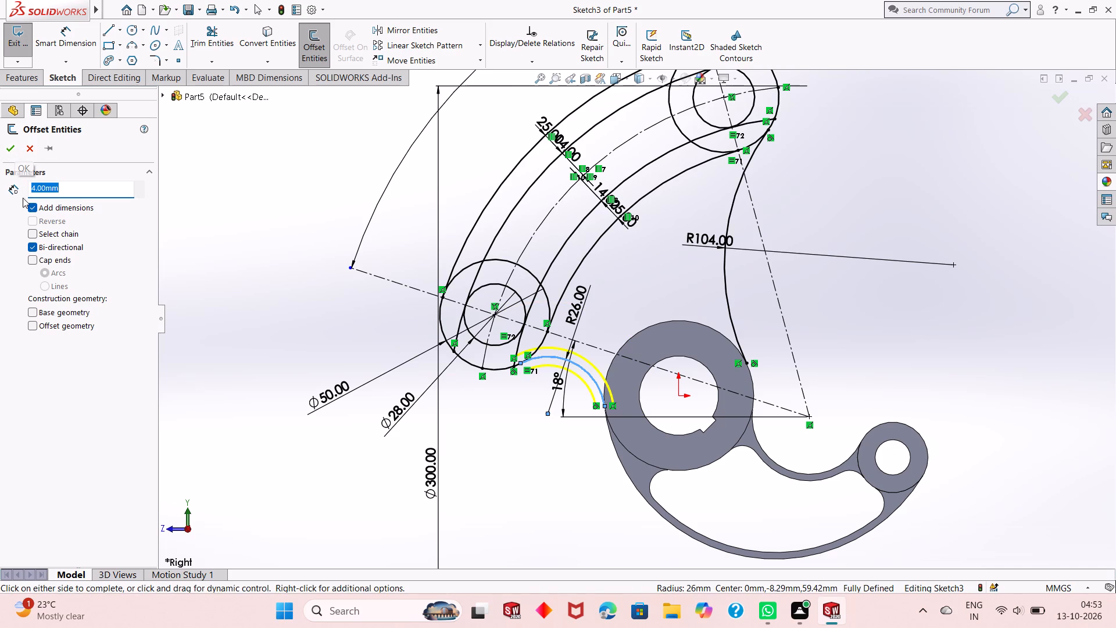
left_click(35, 249)
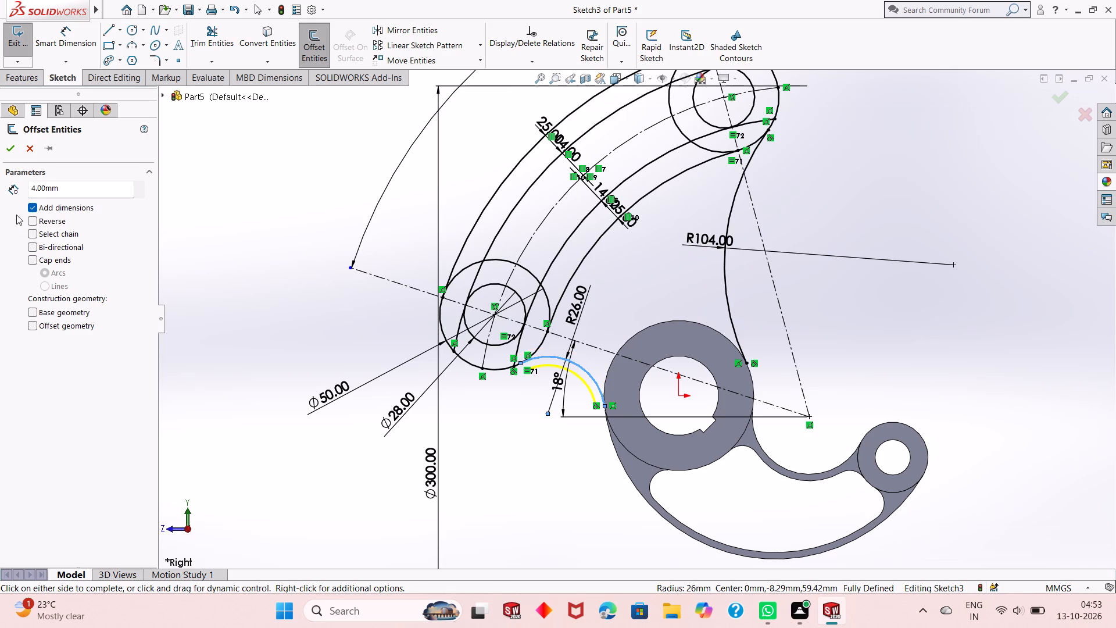
left_click(40, 223)
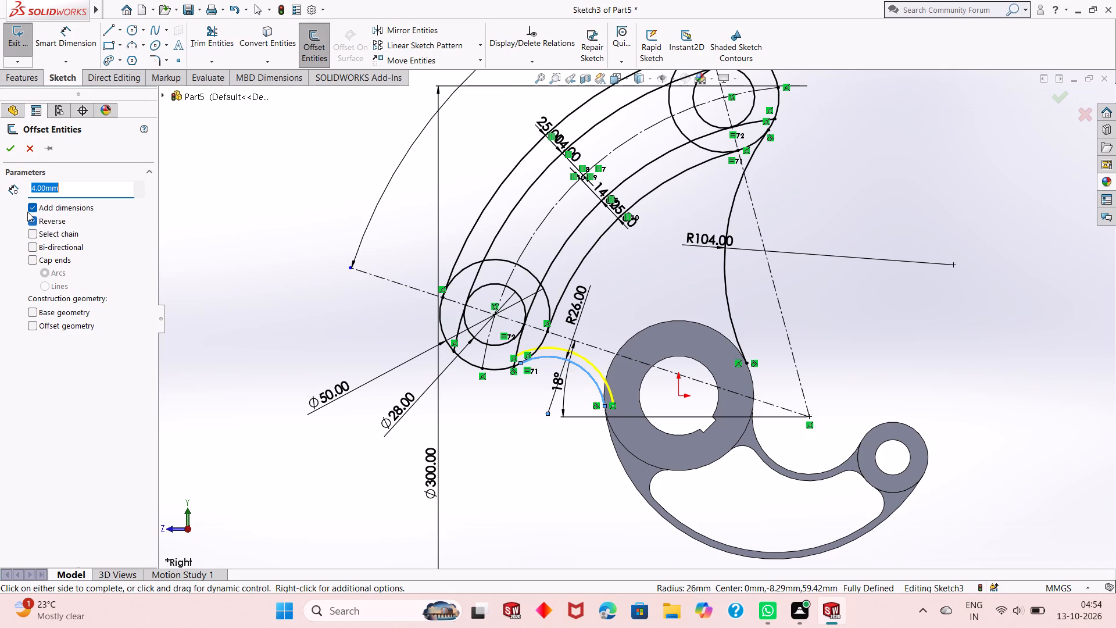
left_click(3, 147)
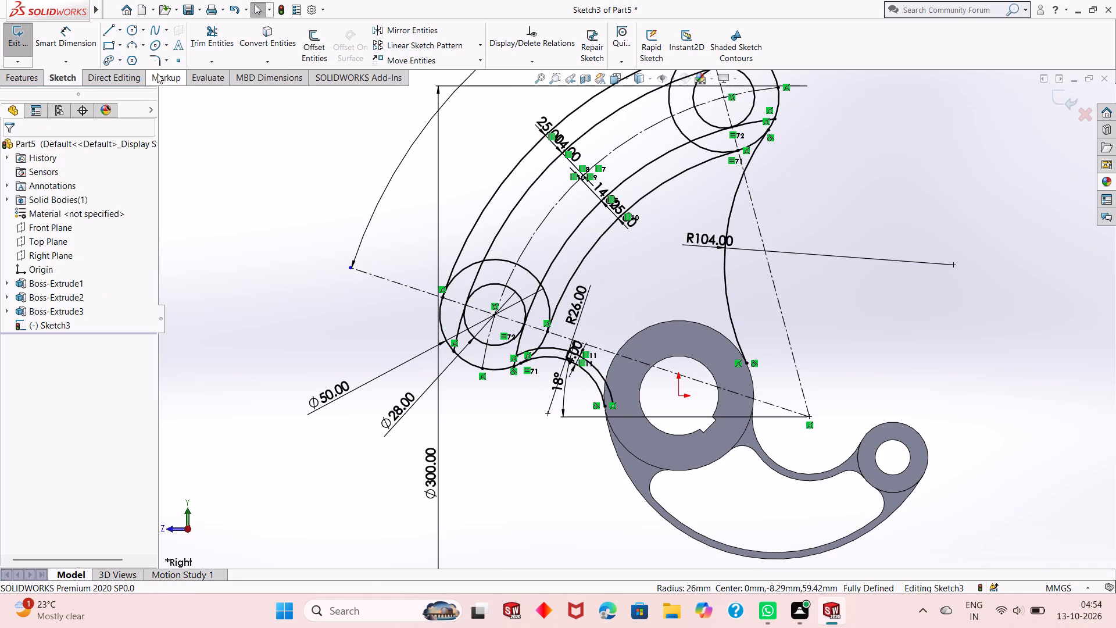
Offset the 104 mm radius arc by 4 mm to the side away from its centre.
left_click(308, 40)
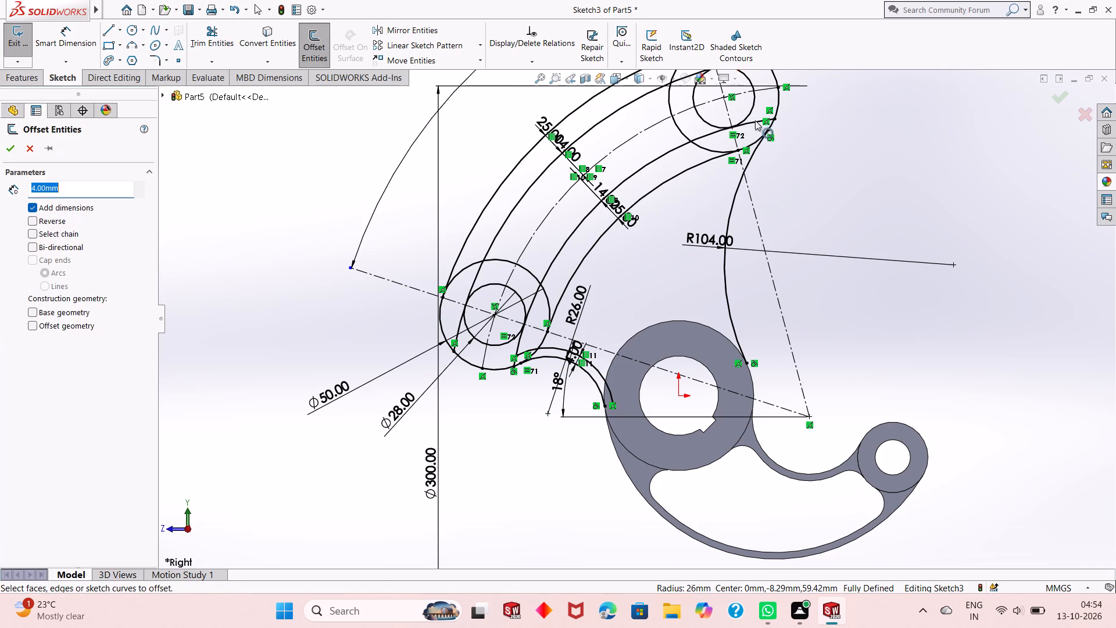
left_click(731, 201)
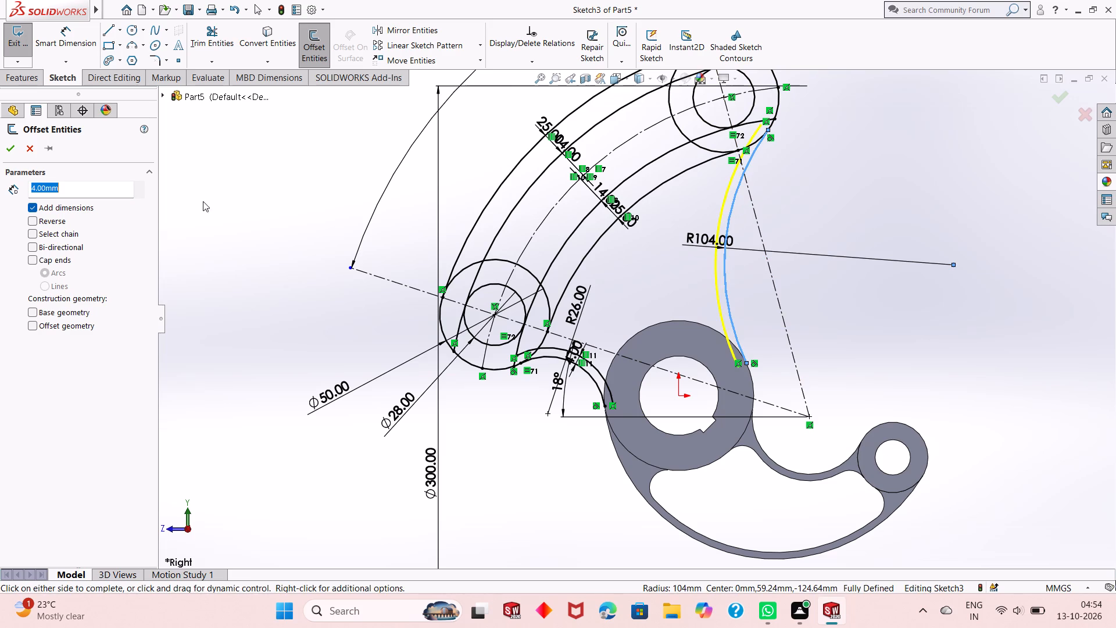
left_click(9, 148)
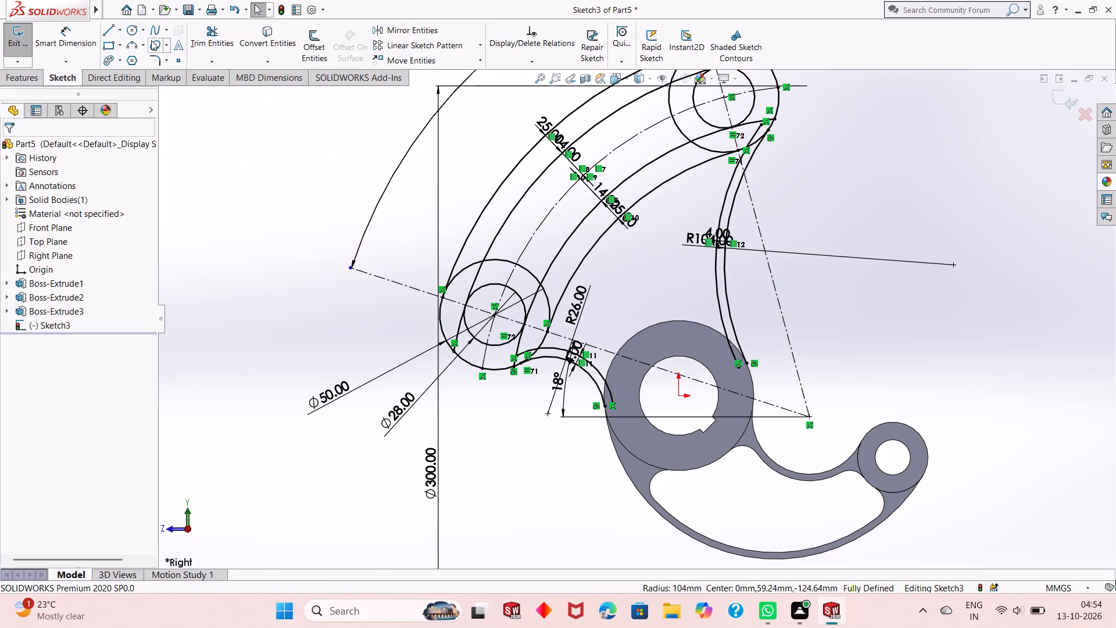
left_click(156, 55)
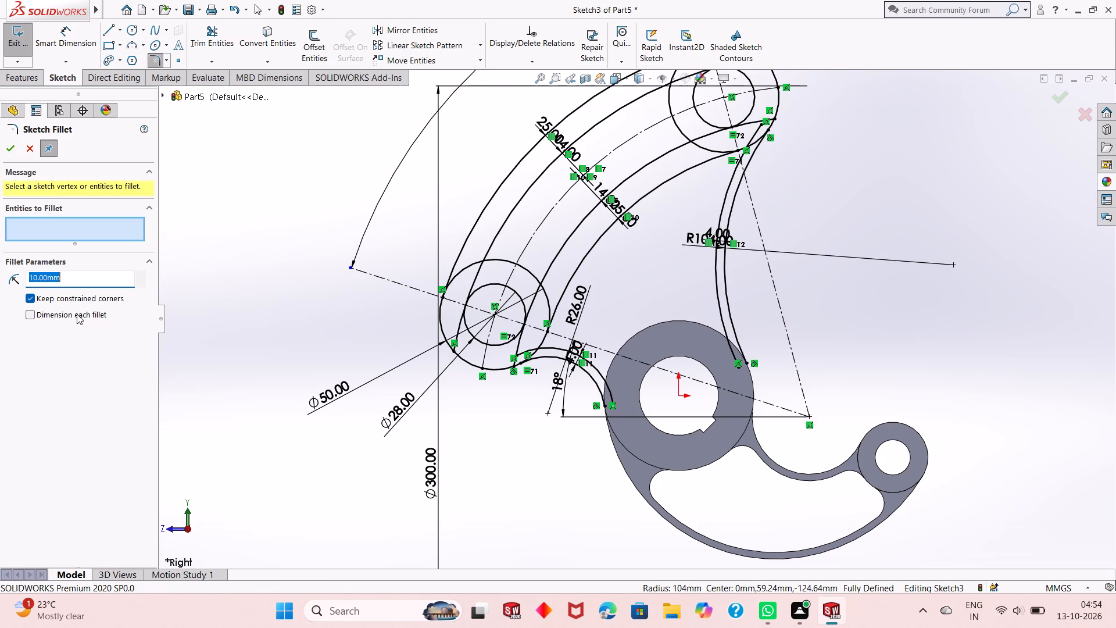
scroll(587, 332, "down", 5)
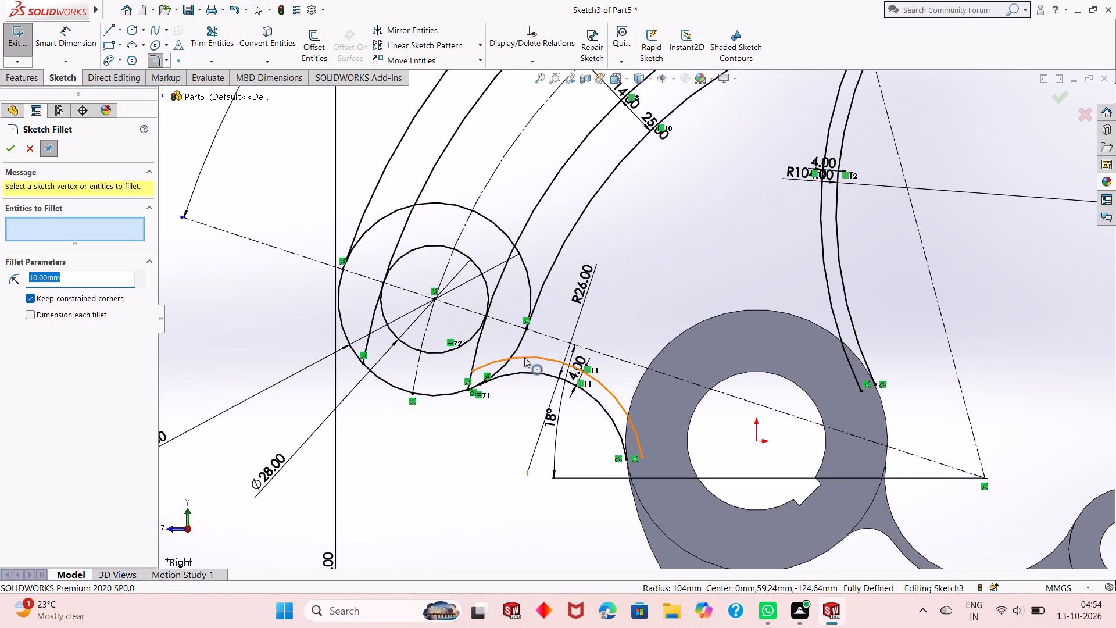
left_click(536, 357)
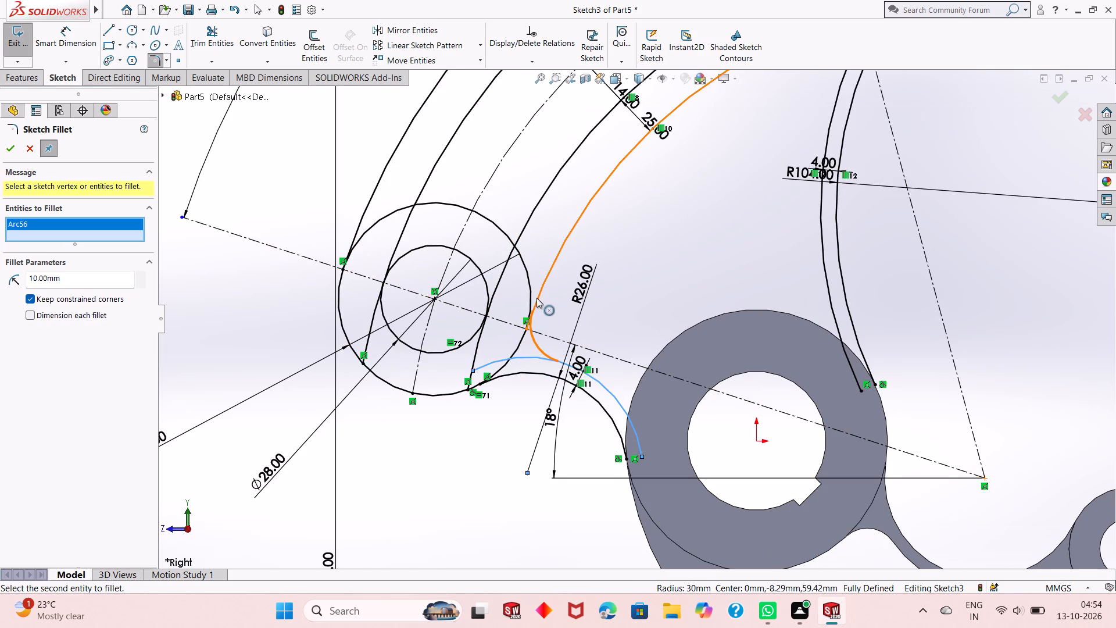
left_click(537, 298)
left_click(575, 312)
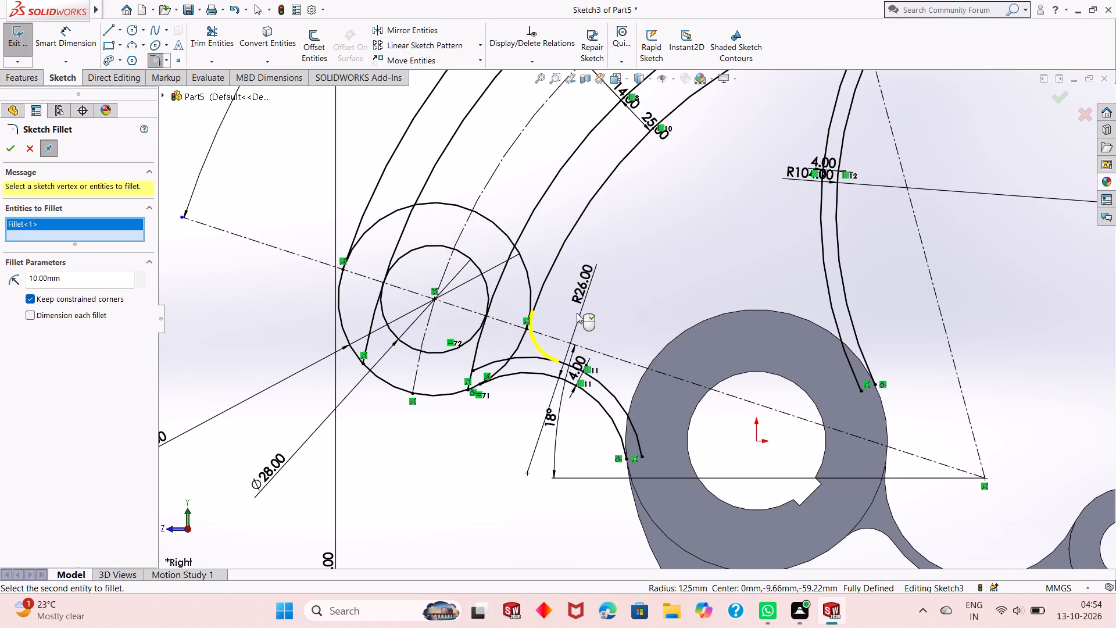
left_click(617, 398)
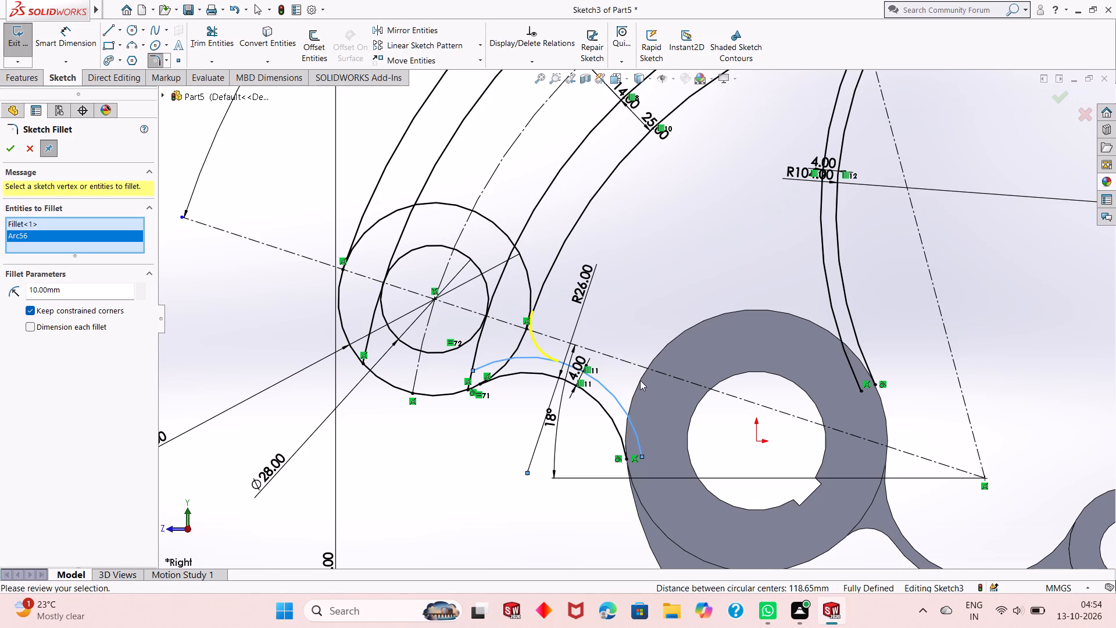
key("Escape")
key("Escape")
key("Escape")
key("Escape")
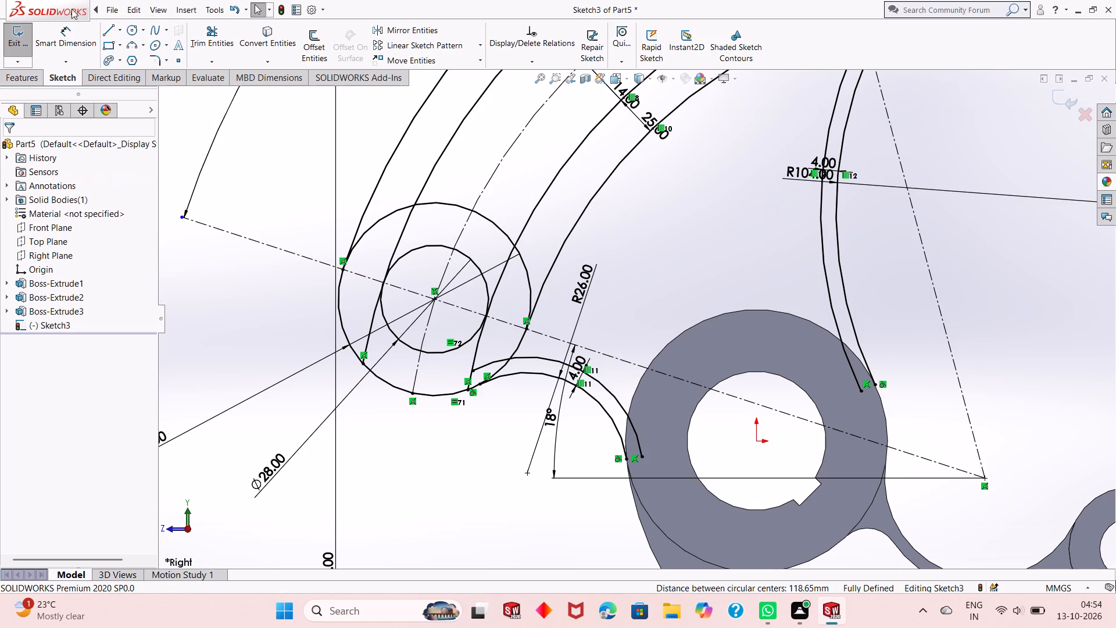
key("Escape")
Sketch a 68 mm diameter circle centred on the origin along the hub's outer edge and dimension its diameter.
left_click(131, 30)
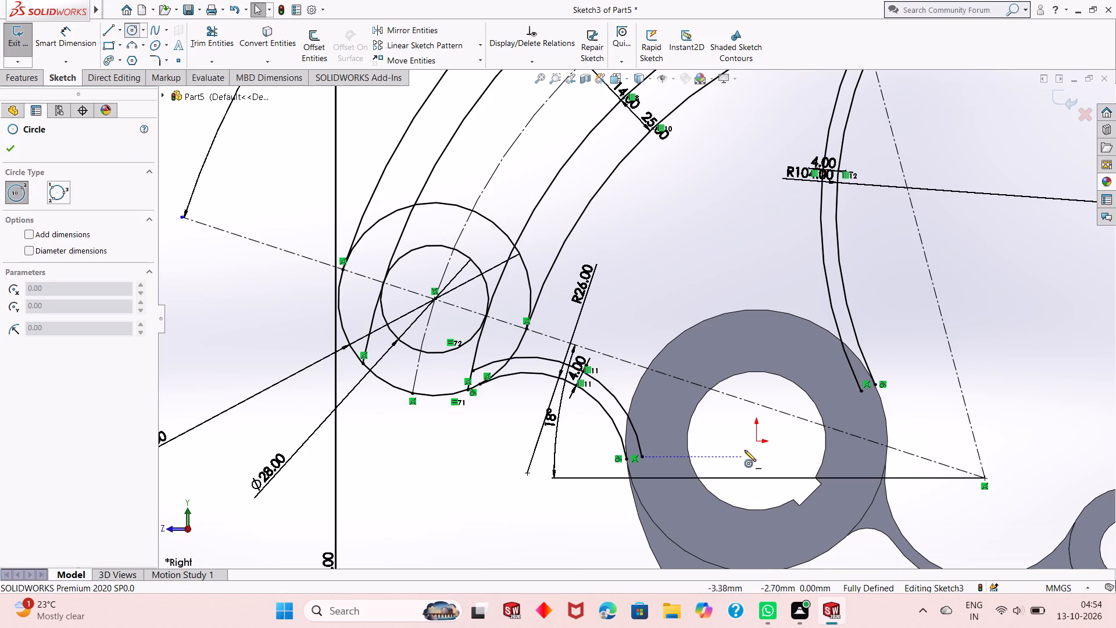
left_click(756, 444)
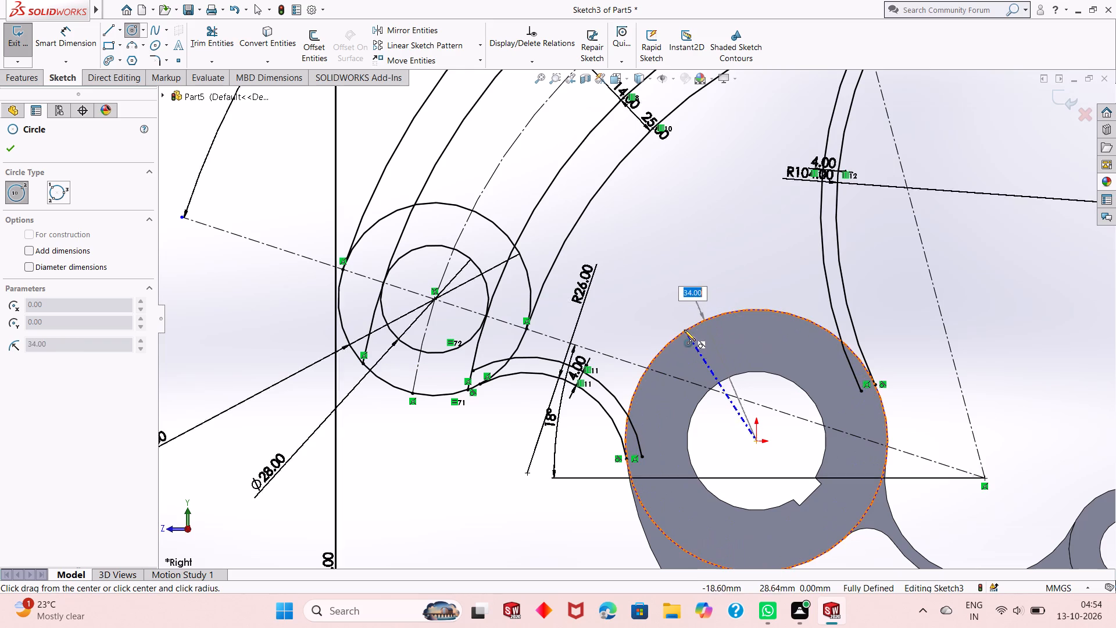
left_click(684, 330)
key("Escape")
key("Escape")
key("Escape")
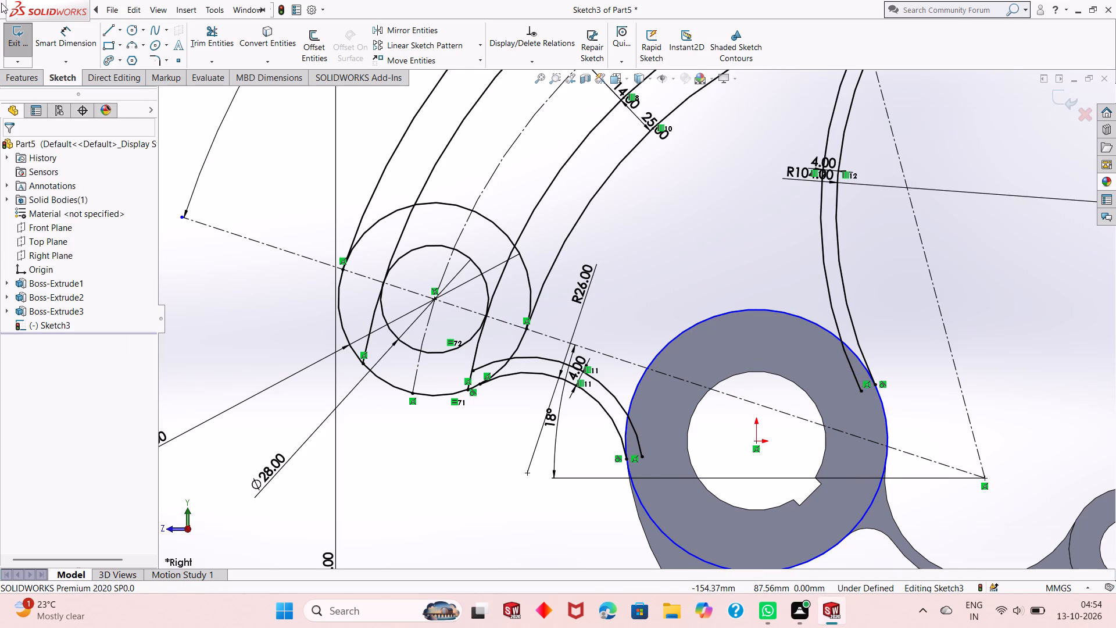
left_click(63, 40)
left_click(671, 540)
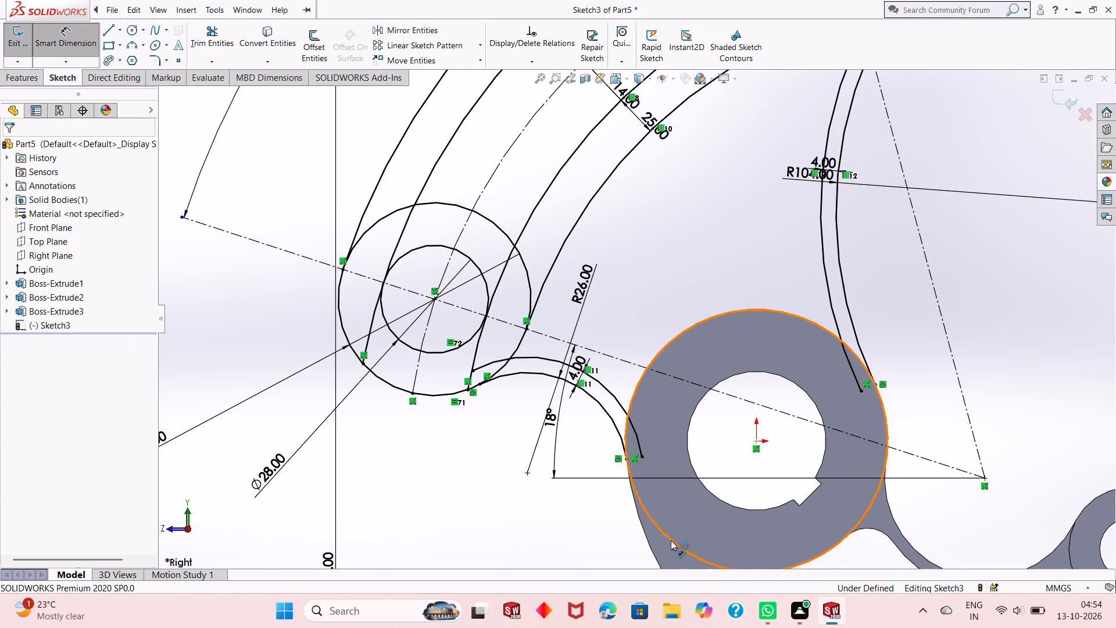
left_click(613, 552)
key("Return")
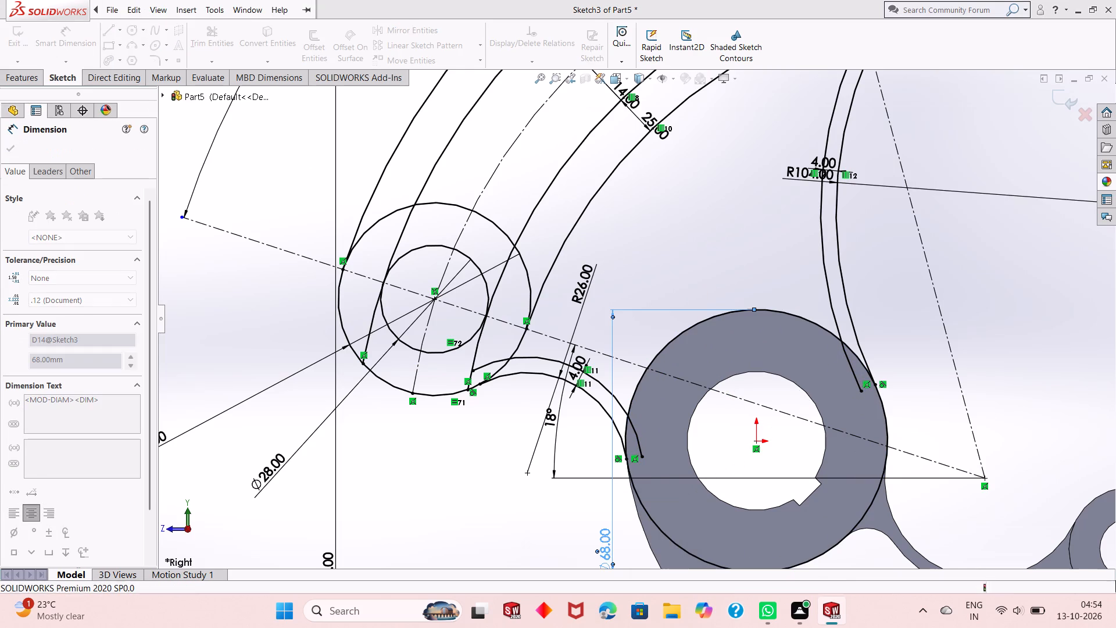
Add a 10 mm sketch fillet between the slotted arm's inner outline arc and the 4 mm offset of the 26 mm radius arc.
key("Escape")
key("Escape")
key("Escape")
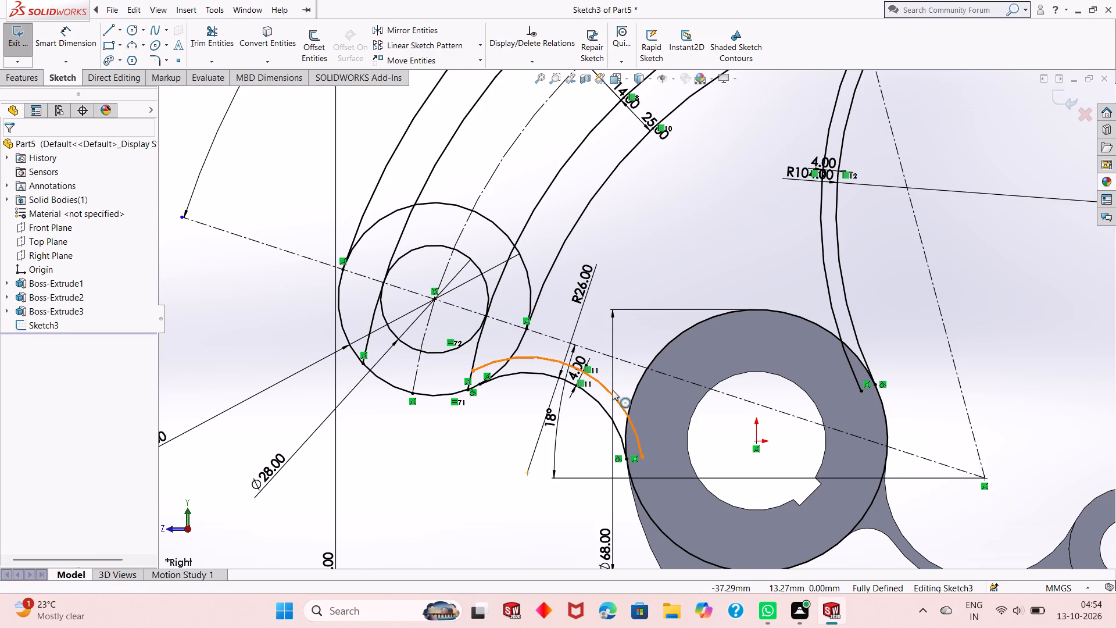
left_click(155, 62)
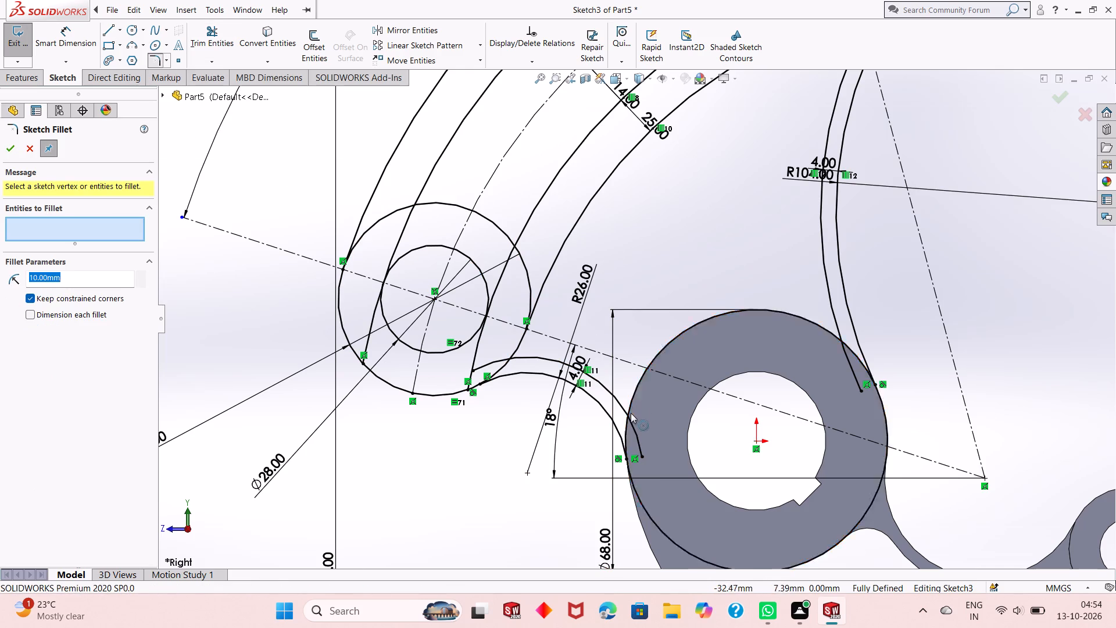
left_click(617, 400)
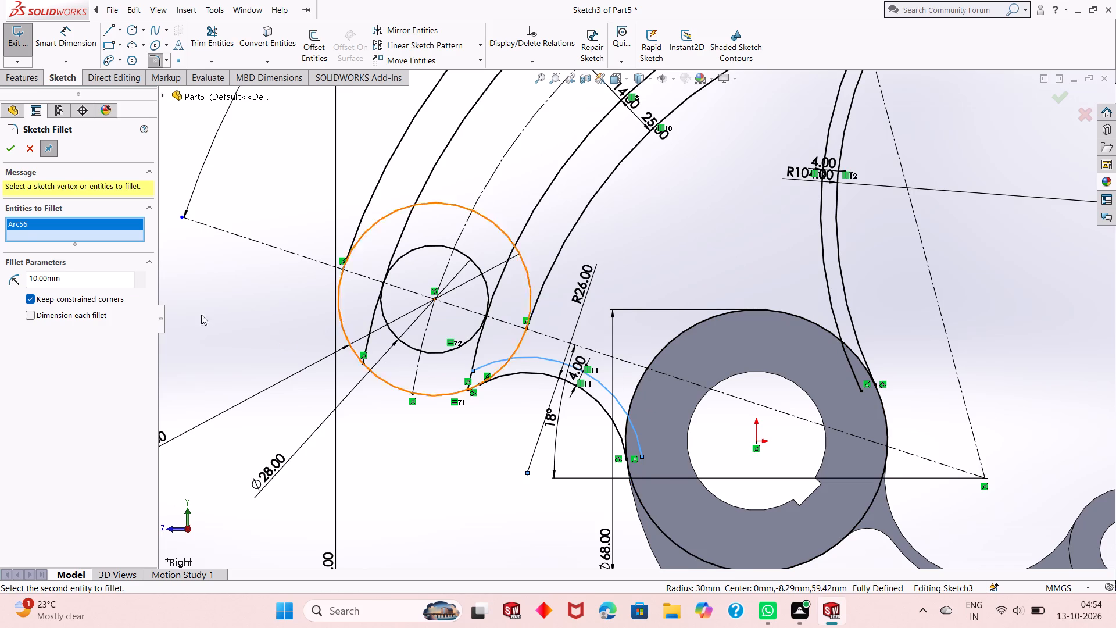
right_click(27, 217)
right_click(30, 221)
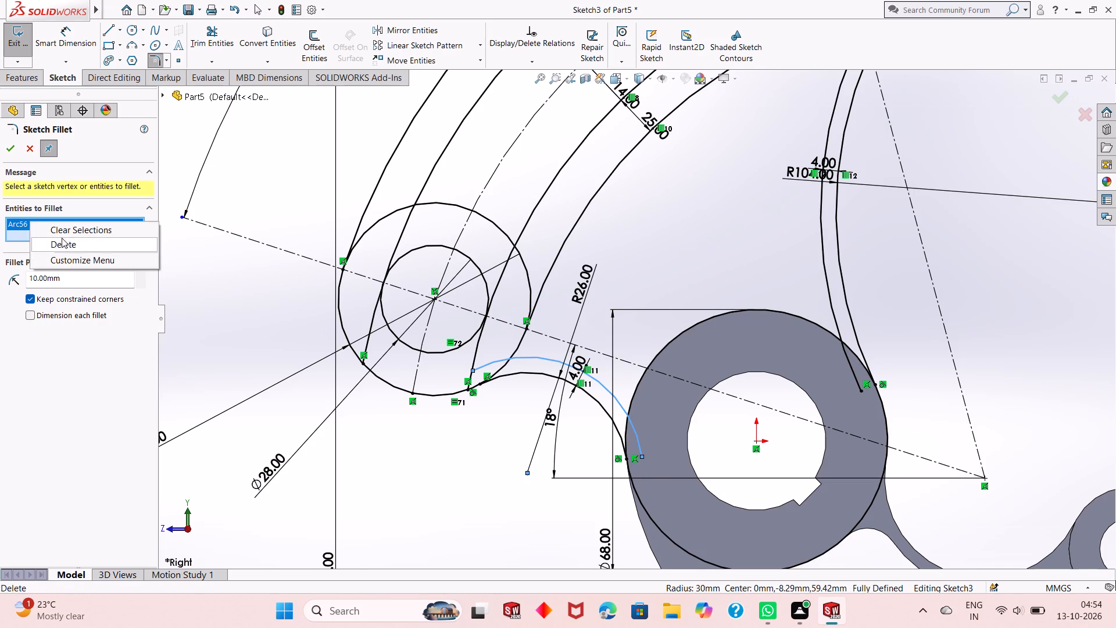
left_click(65, 245)
scroll(518, 299, "up", 2)
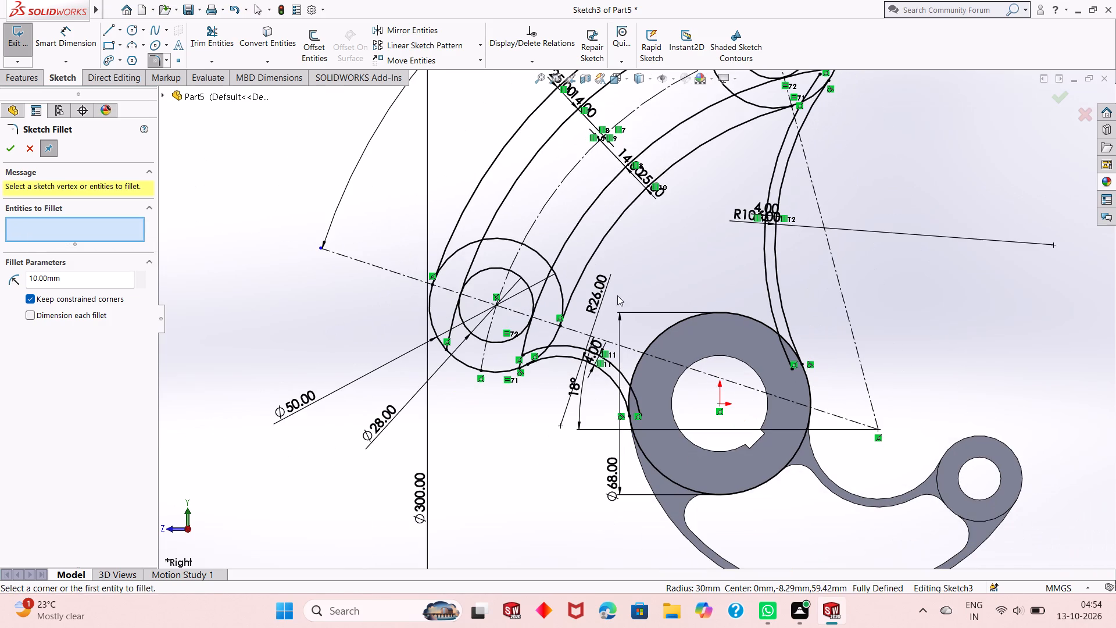
scroll(620, 298, "down", 3)
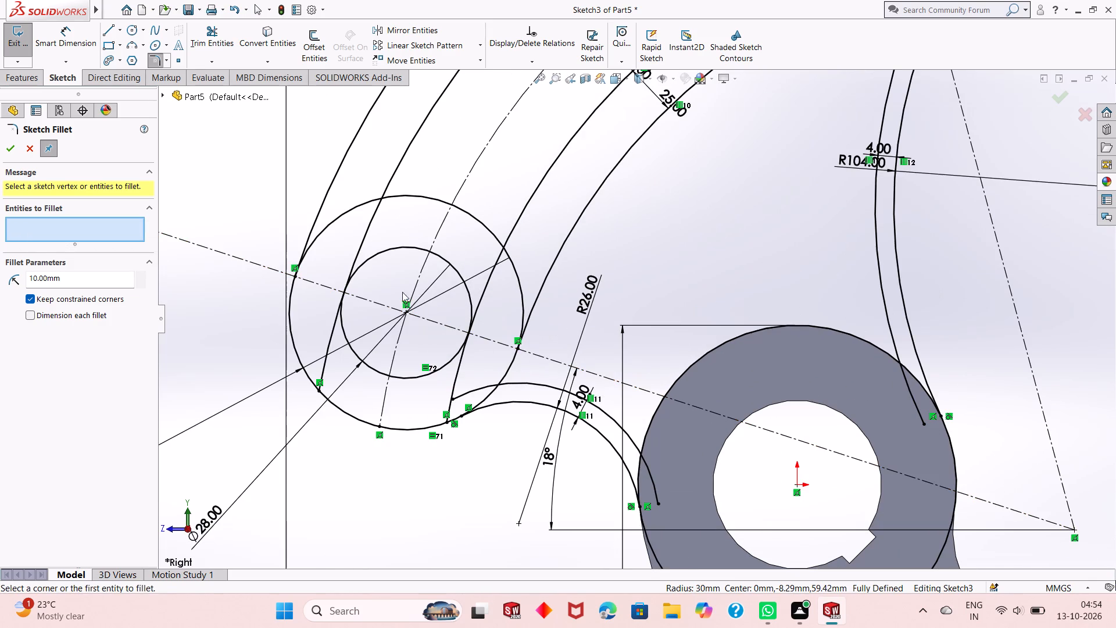
left_click(535, 297)
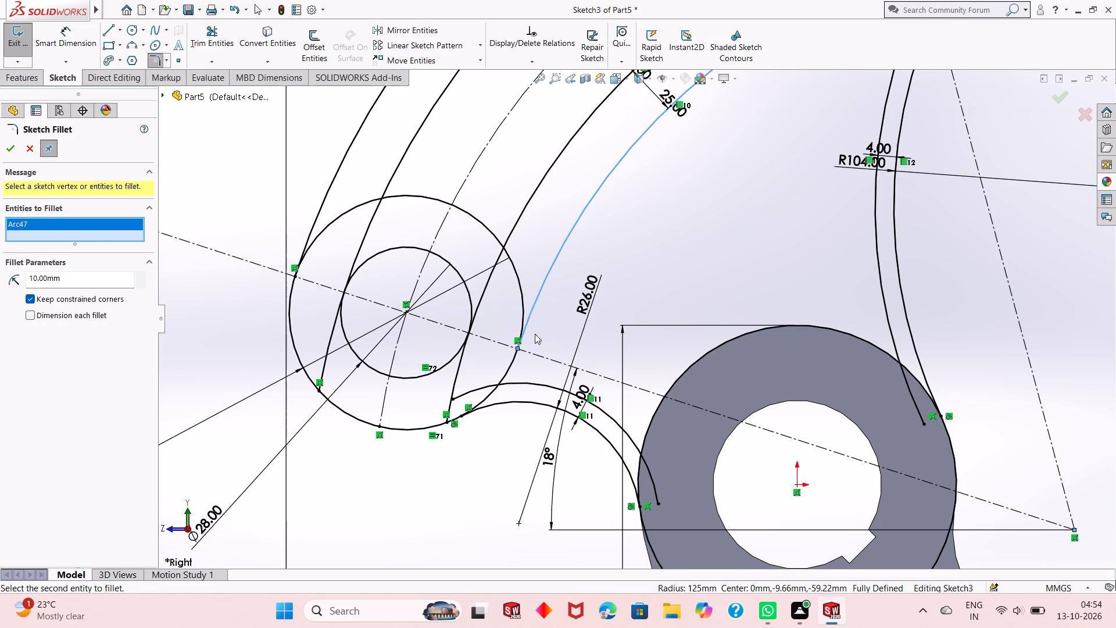
left_click(535, 384)
left_click(604, 304)
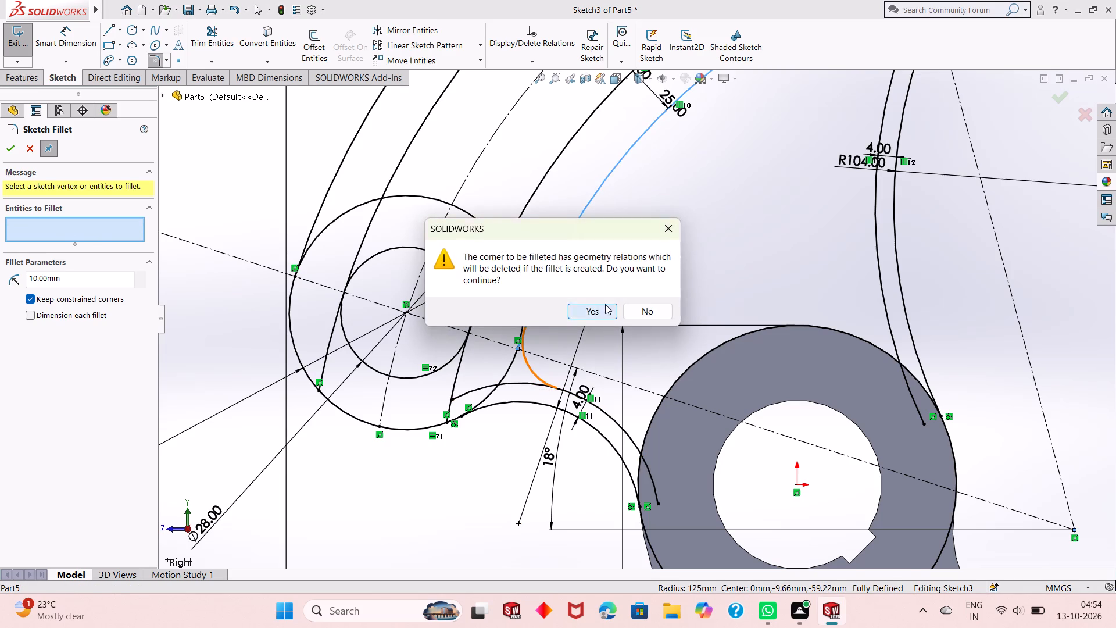
Add a 10 mm sketch fillet between the slotted arm's inner outline arc and the 4 mm offset of the 104 mm radius arc.
scroll(574, 395, "up", 3)
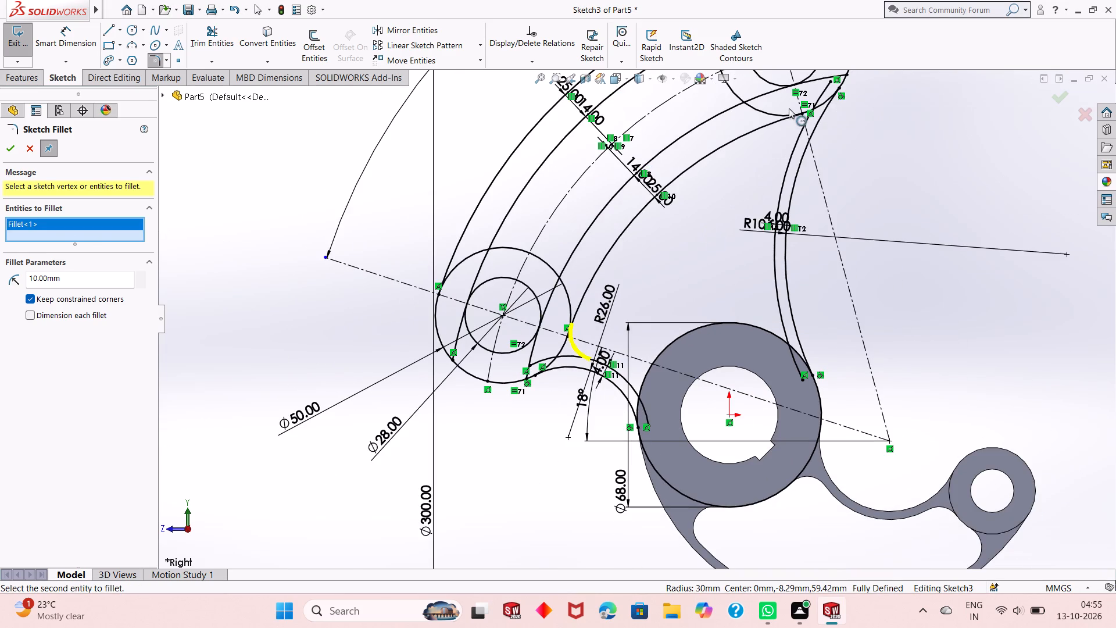
scroll(789, 108, "down", 3)
left_click(738, 158)
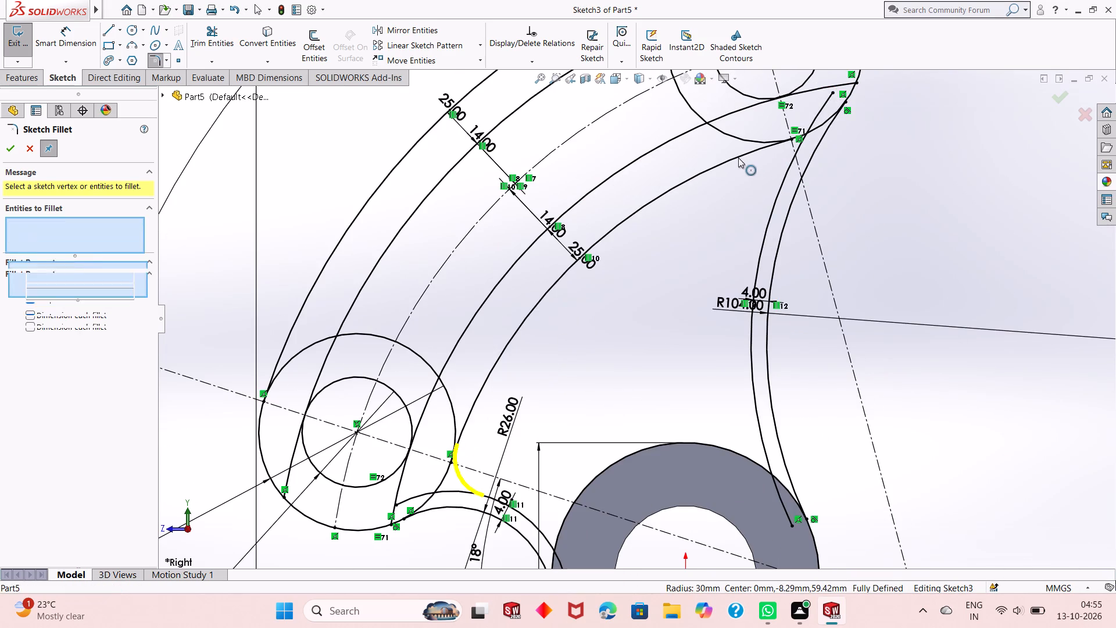
left_click(781, 194)
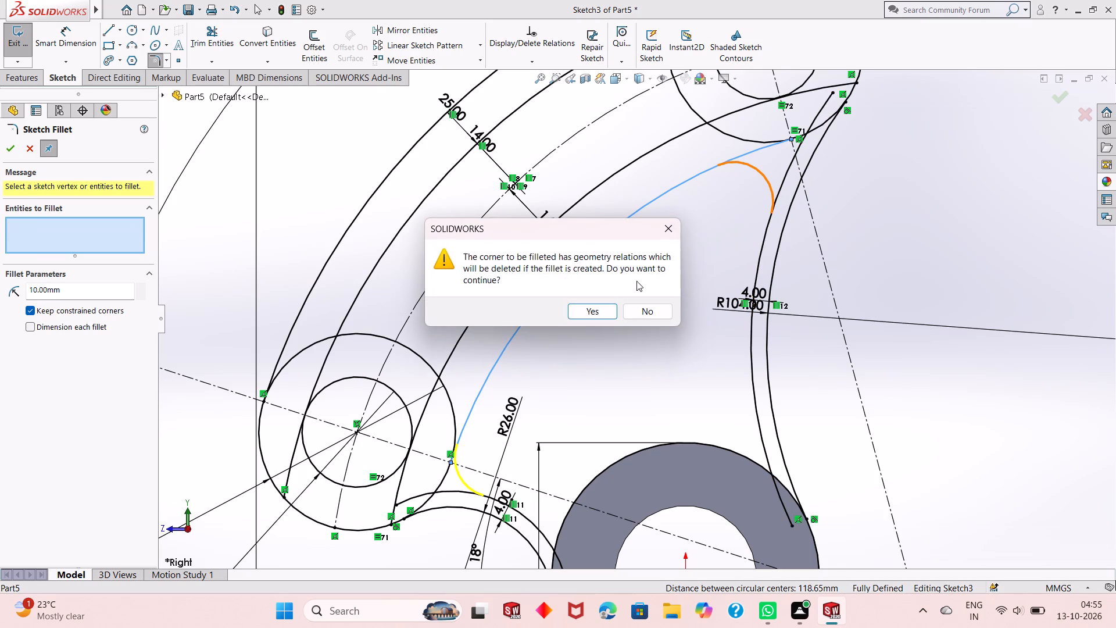
left_click(607, 309)
left_click(760, 439)
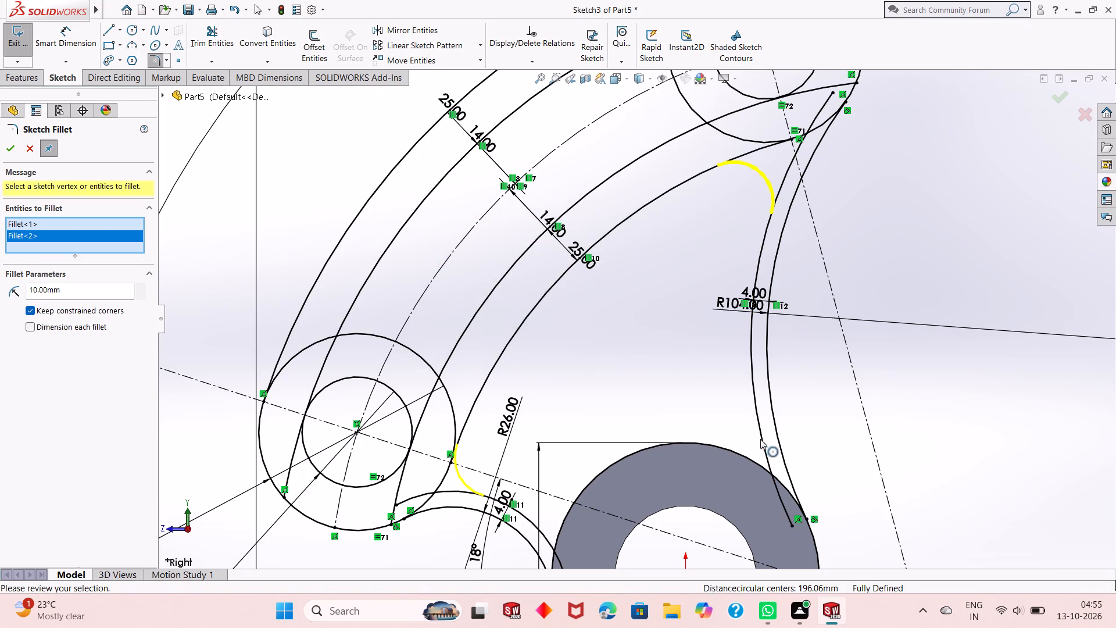
left_click(735, 451)
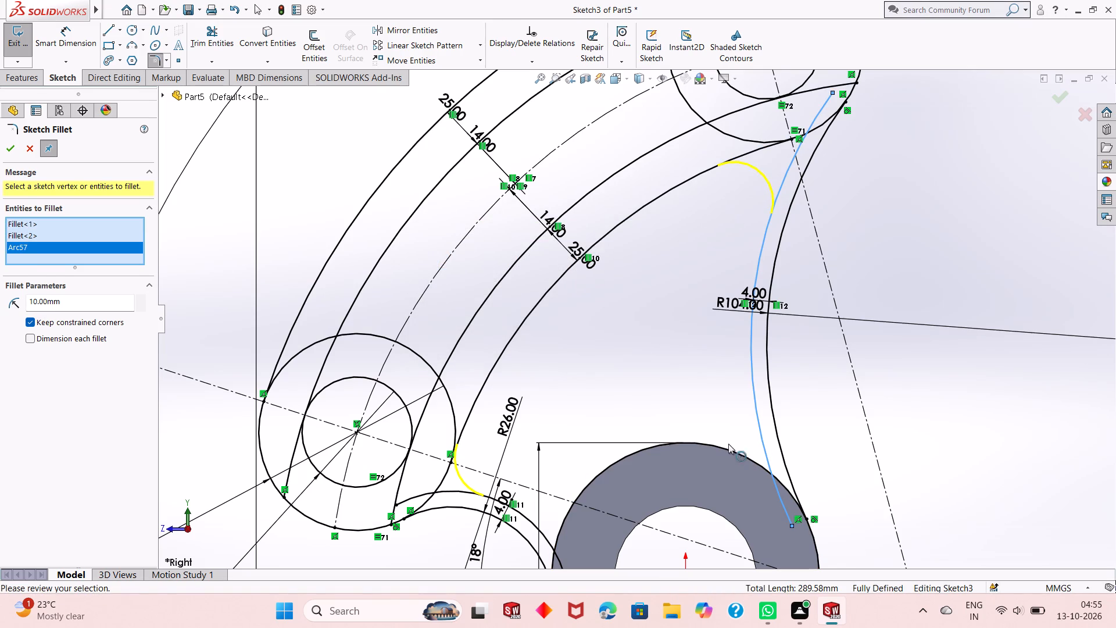
left_click(10, 156)
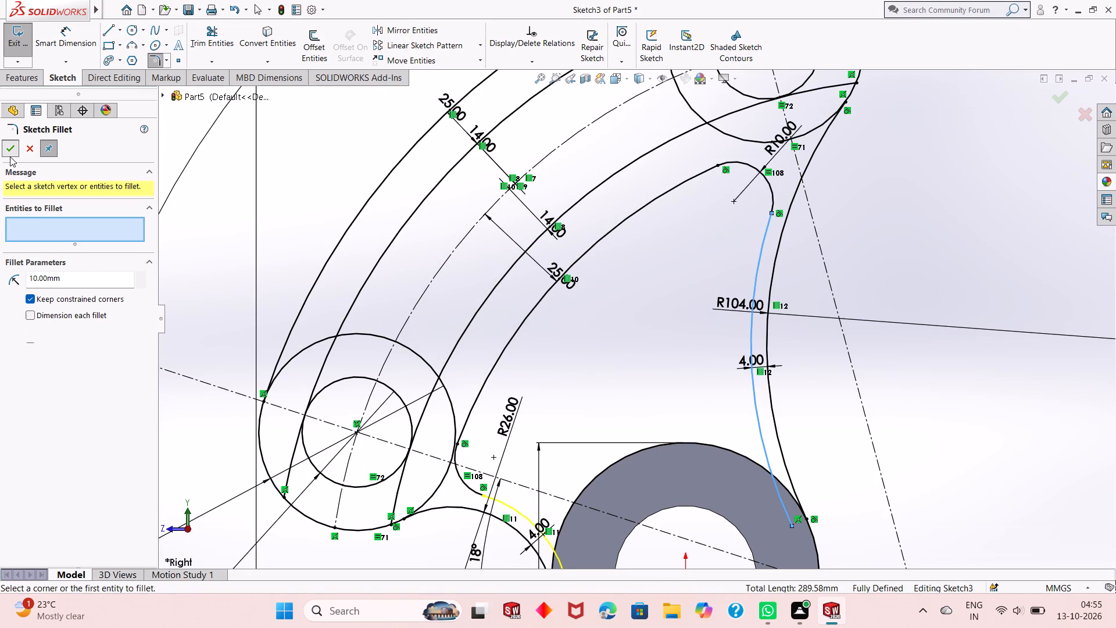
scroll(412, 269, "up", 5)
scroll(726, 406, "down", 10)
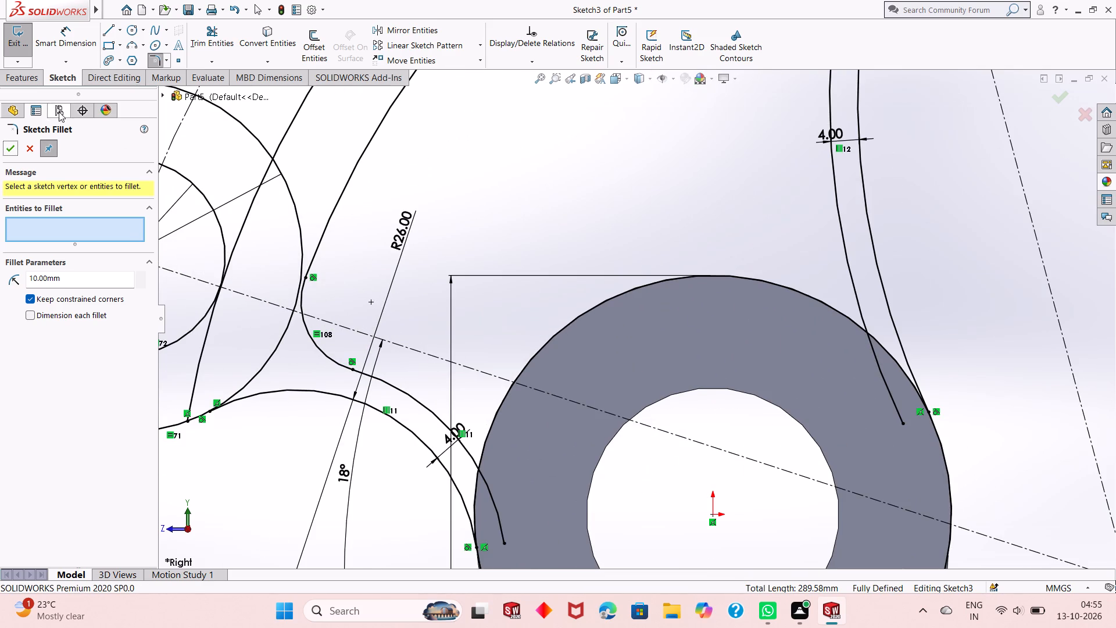
left_click(4, 147)
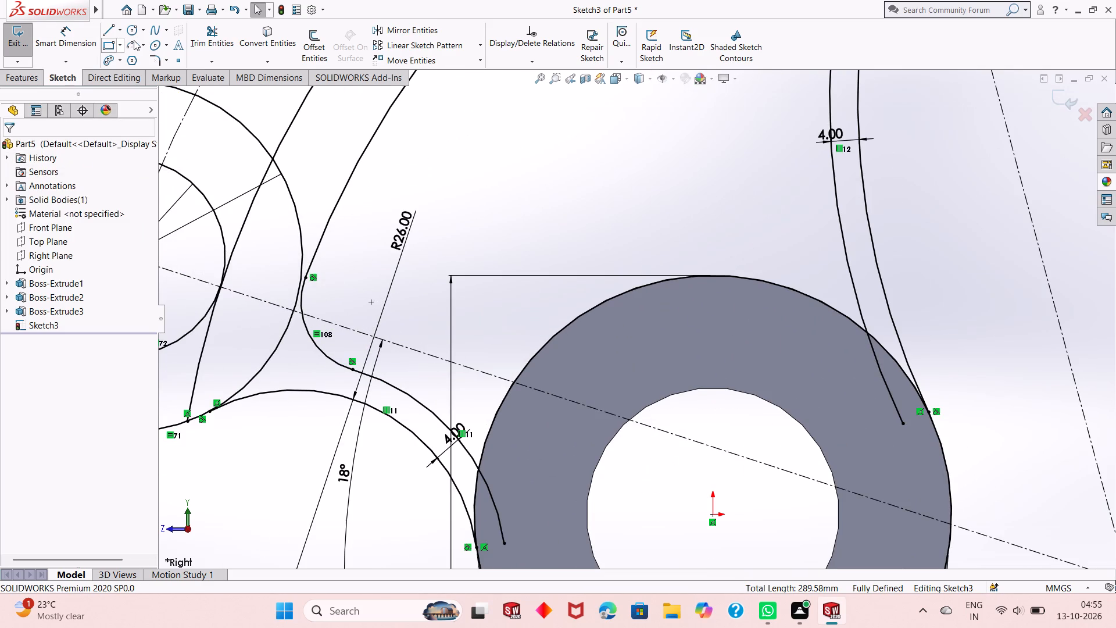
Sketch a 10 mm radius three-point arc from the 26 mm arc's 4 mm offset to the 68 mm hub circle.
left_click(134, 40)
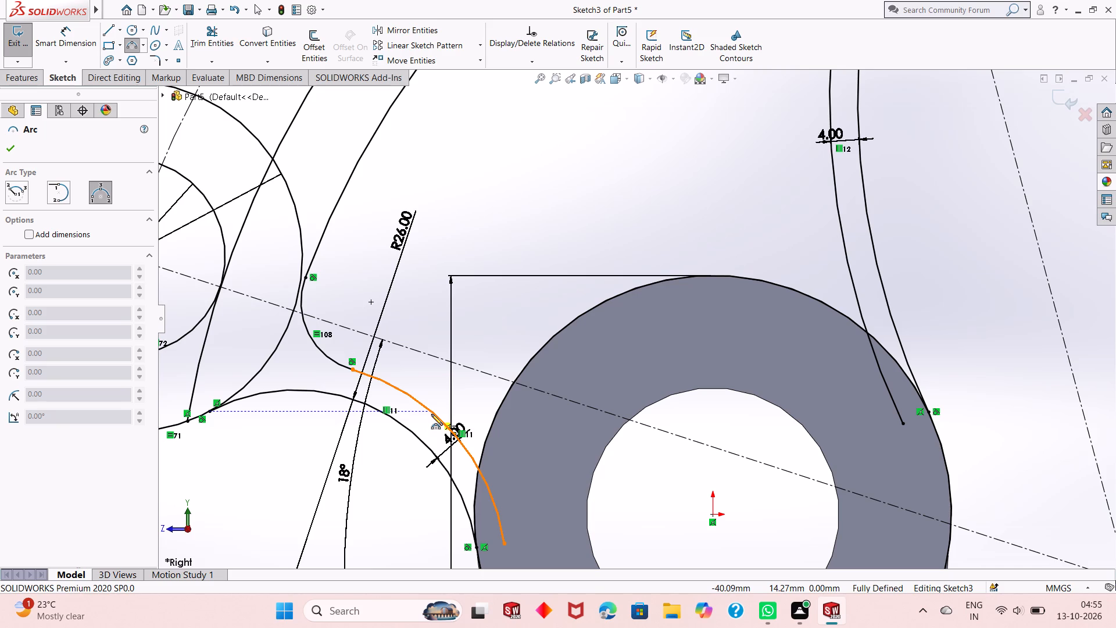
left_click(434, 418)
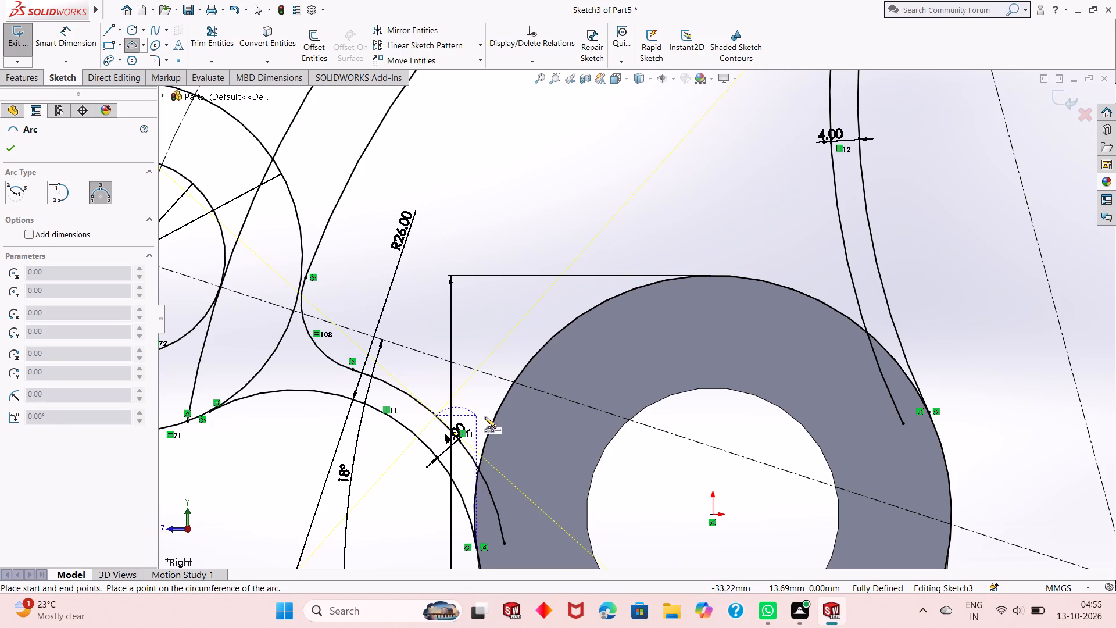
left_click(499, 404)
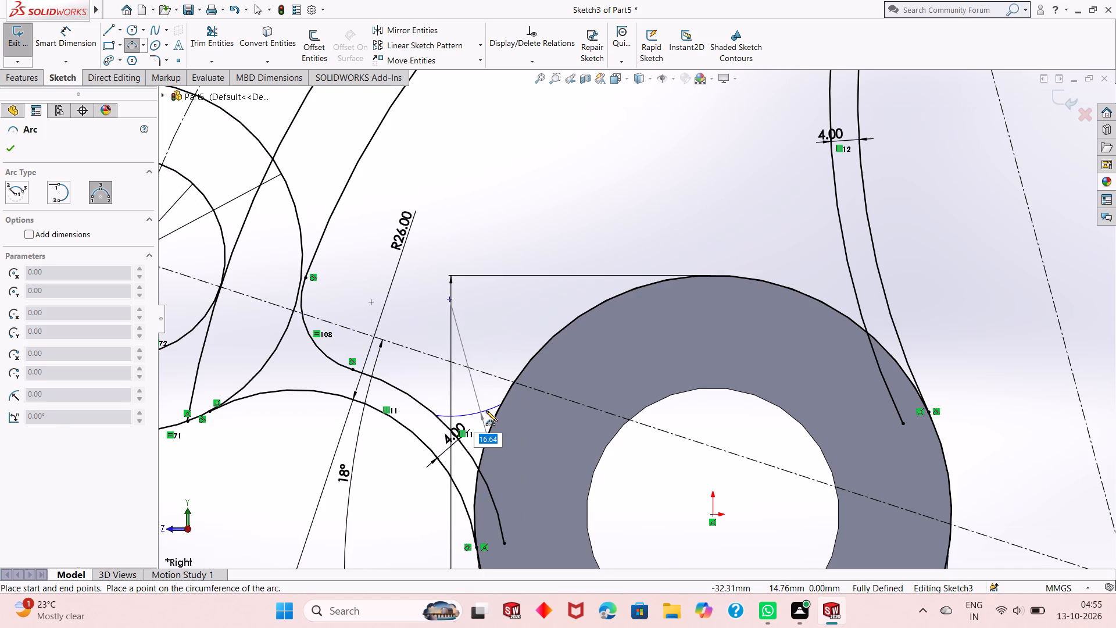
type("10")
key("Return")
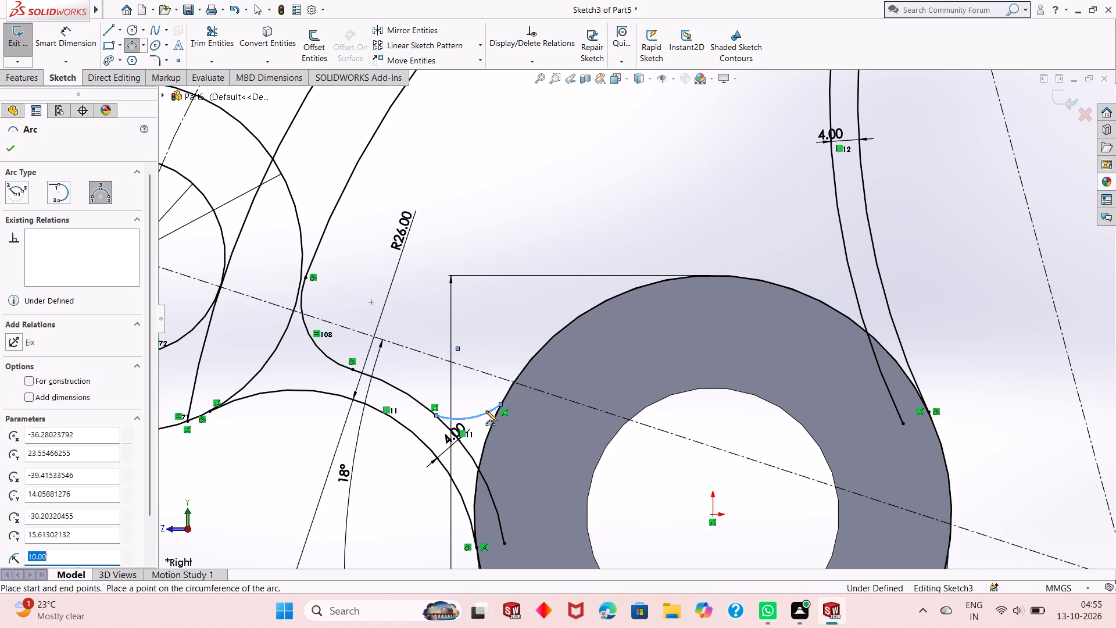
Sketch a 10 mm radius three-point arc from the 104 mm arc's 4 mm offset to the top of the 68 mm hub circle.
scroll(640, 346, "up", 1)
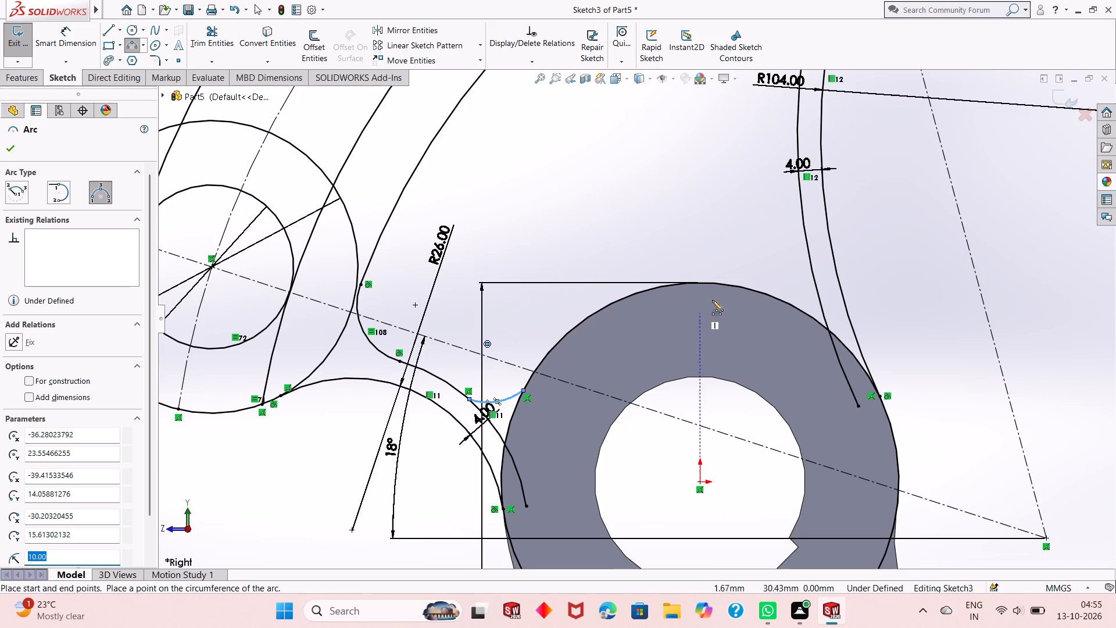
left_click(807, 257)
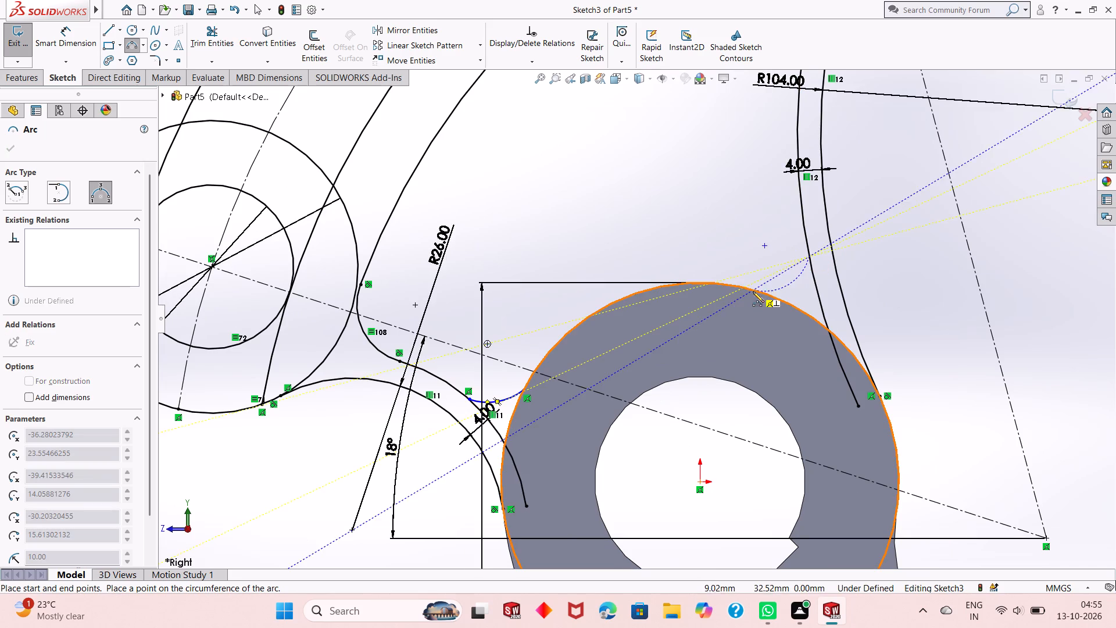
left_click(746, 291)
type("10")
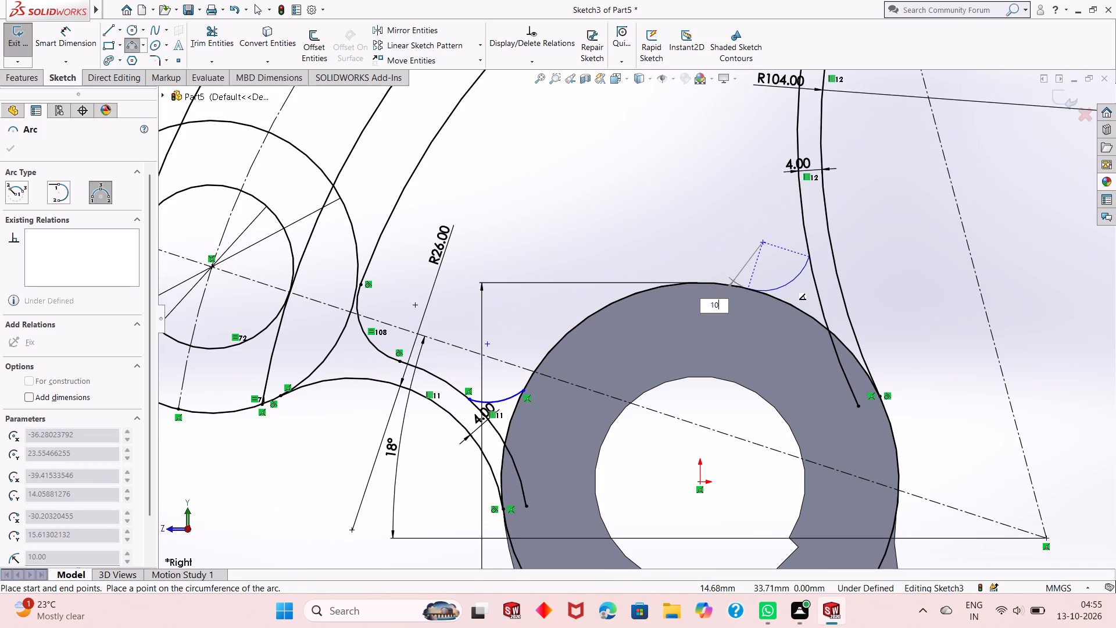
key("Return")
right_click(642, 149)
left_click(658, 156)
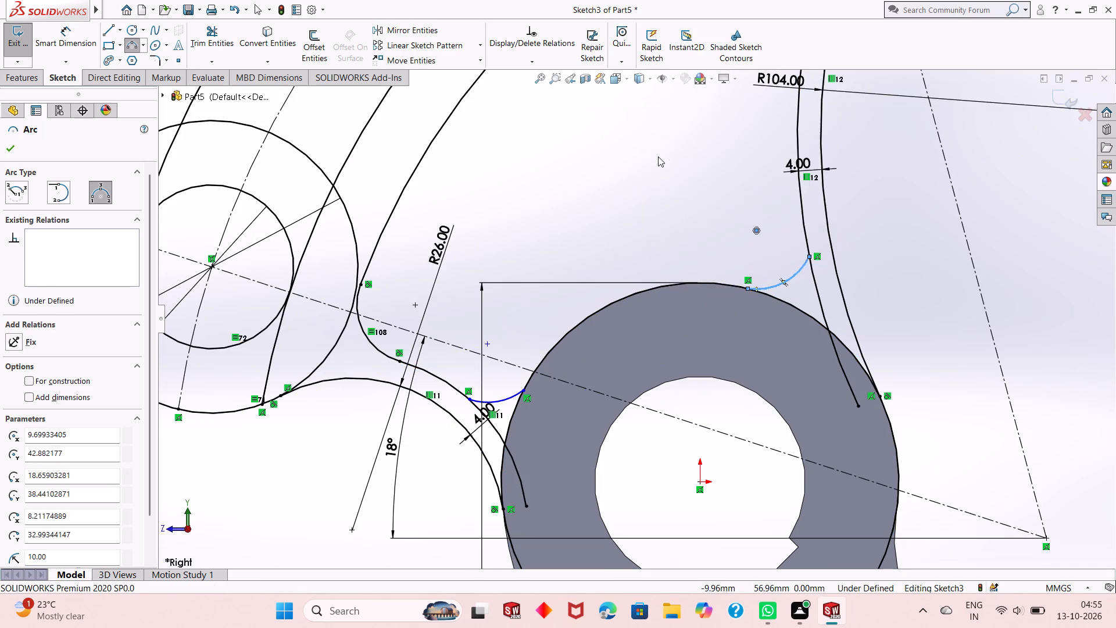
Dimension the radius of the small arc joining the 26 mm rib to the hub circle at 10 mm.
left_click(71, 47)
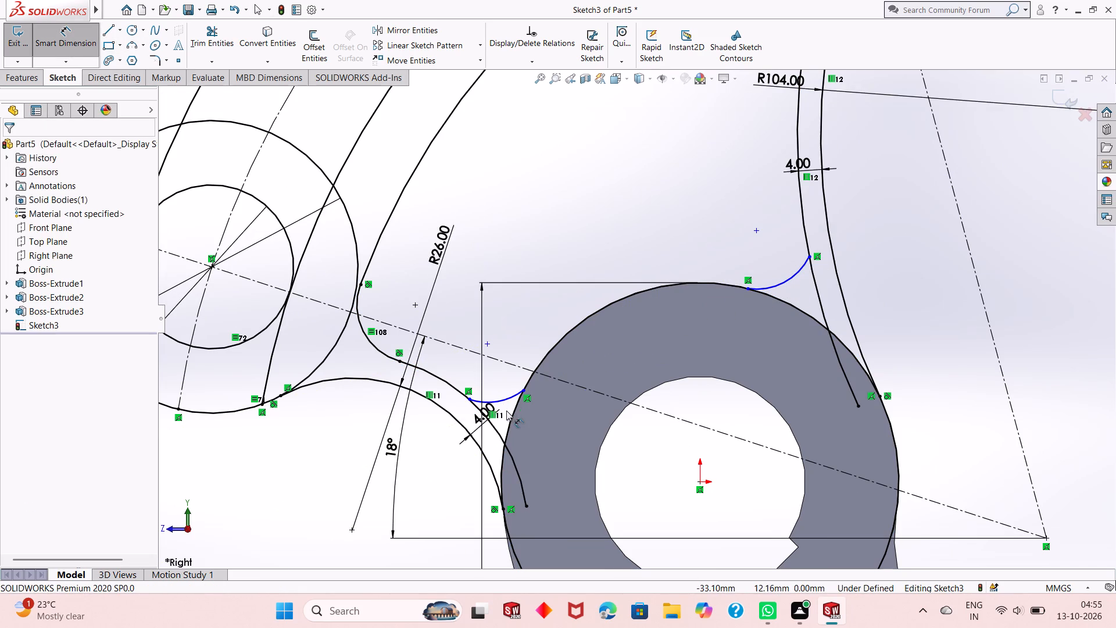
left_click(503, 404)
left_click(557, 461)
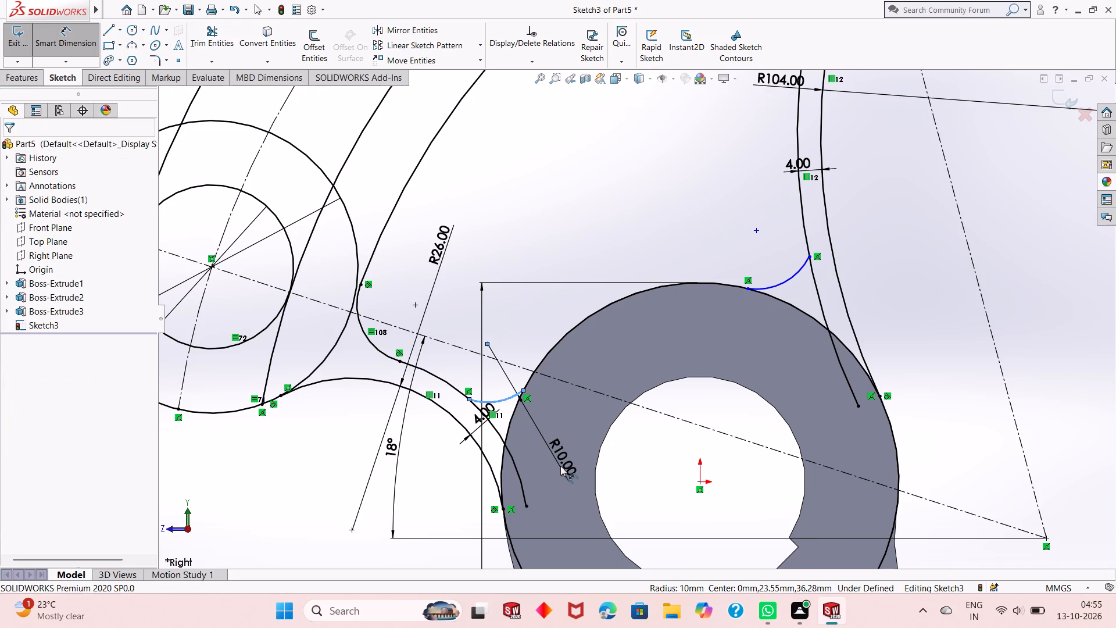
key("Return")
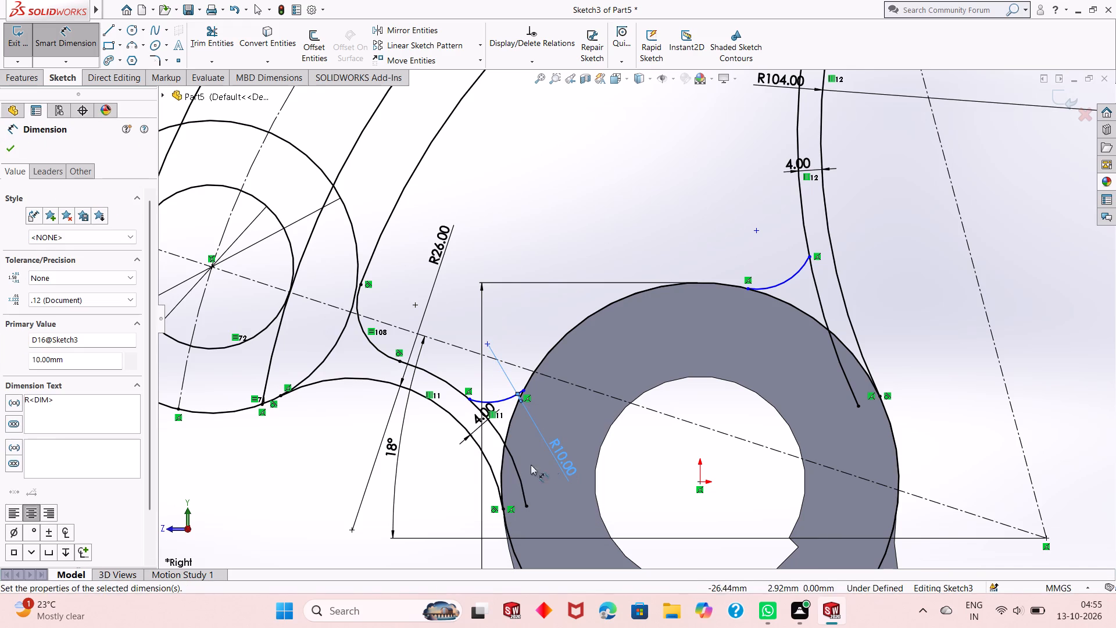
right_click(253, 465)
left_click(281, 507)
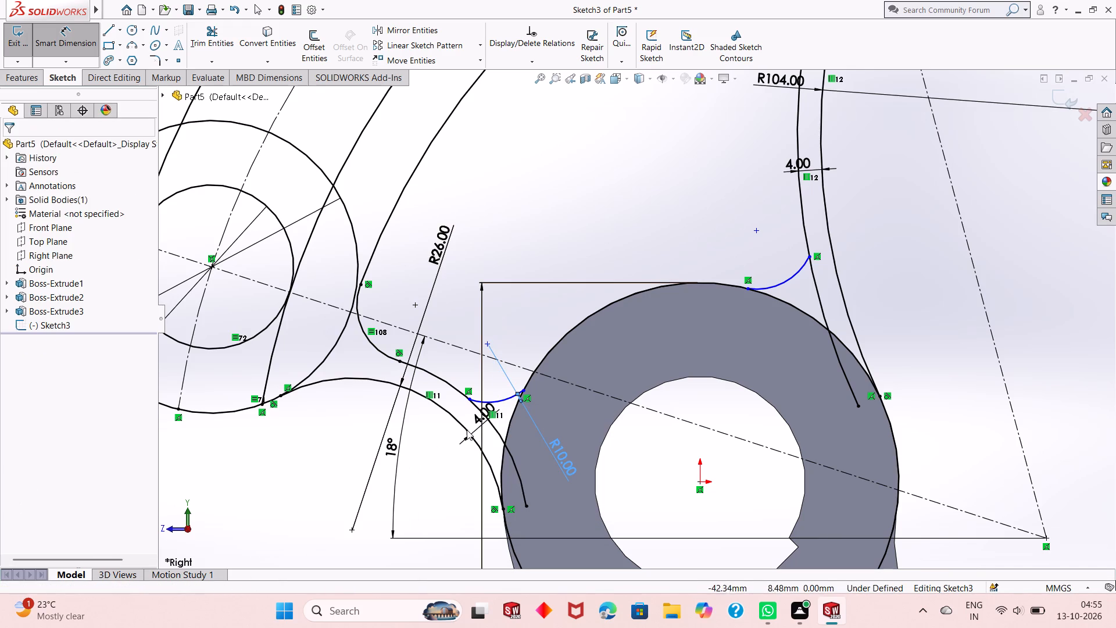
Make the two small arcs joining the ribs to the hub circle equal in radius.
left_click(501, 399)
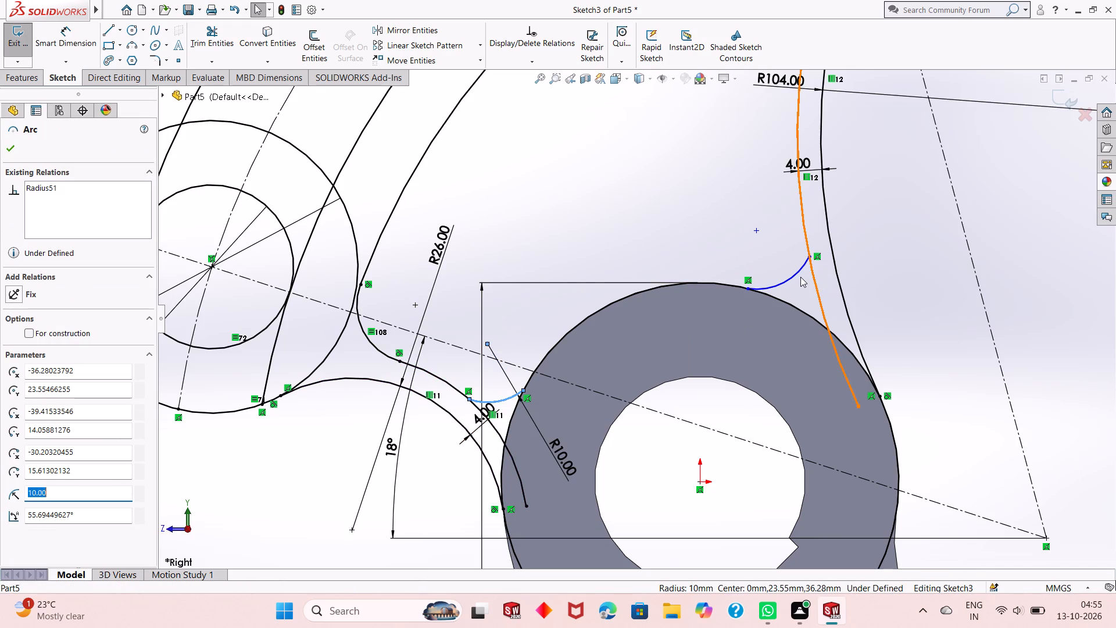
left_click(800, 277, "ctrl")
left_click(787, 281, "ctrl")
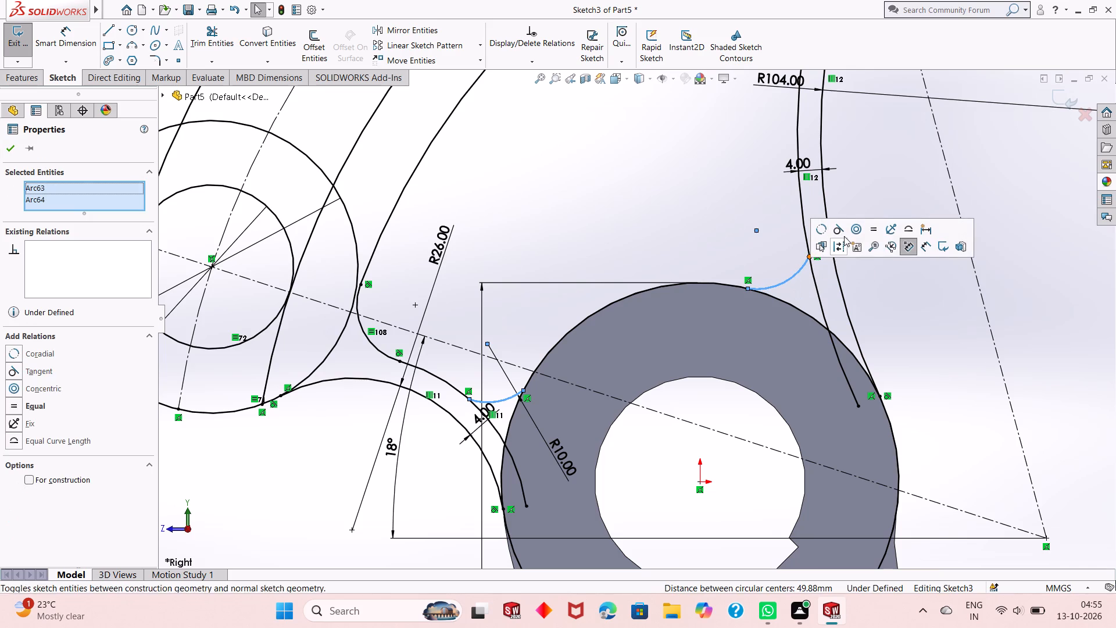
left_click(875, 235)
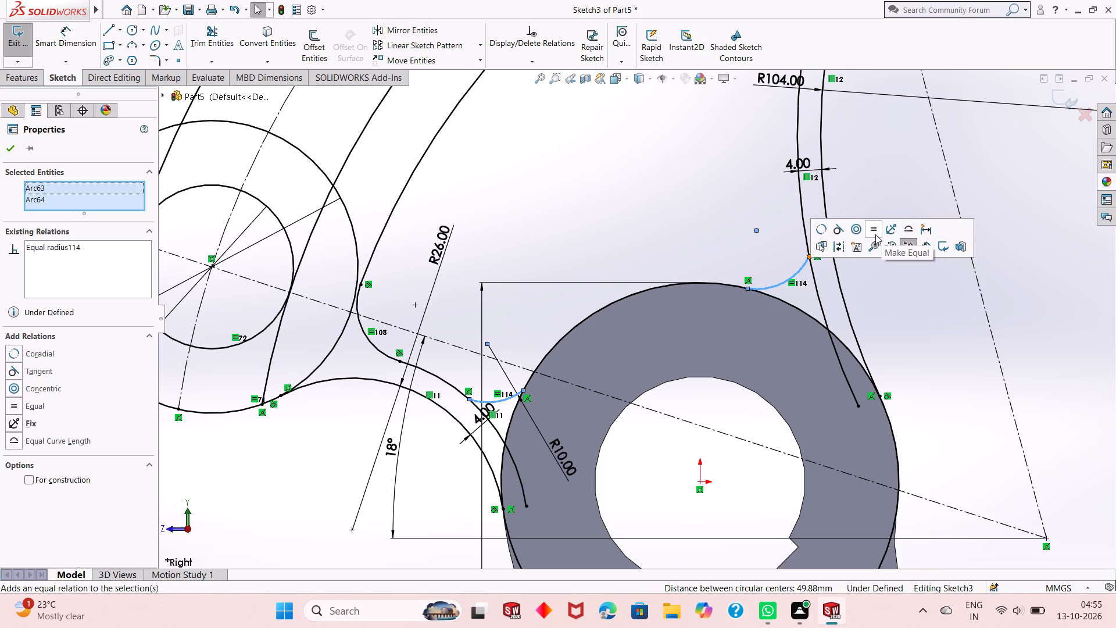
left_click(695, 127)
Make the 10 mm arc beside the 26 mm rib tangent to the 68 mm hub circle.
scroll(474, 429, "down", 3)
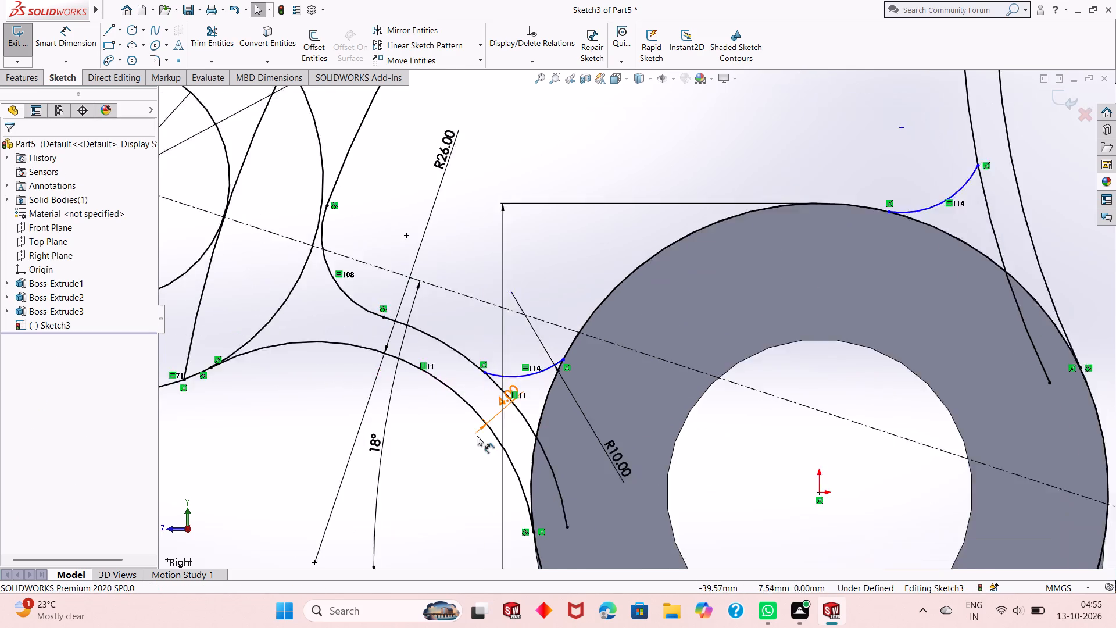
scroll(477, 436, "down", 4)
left_click(598, 317)
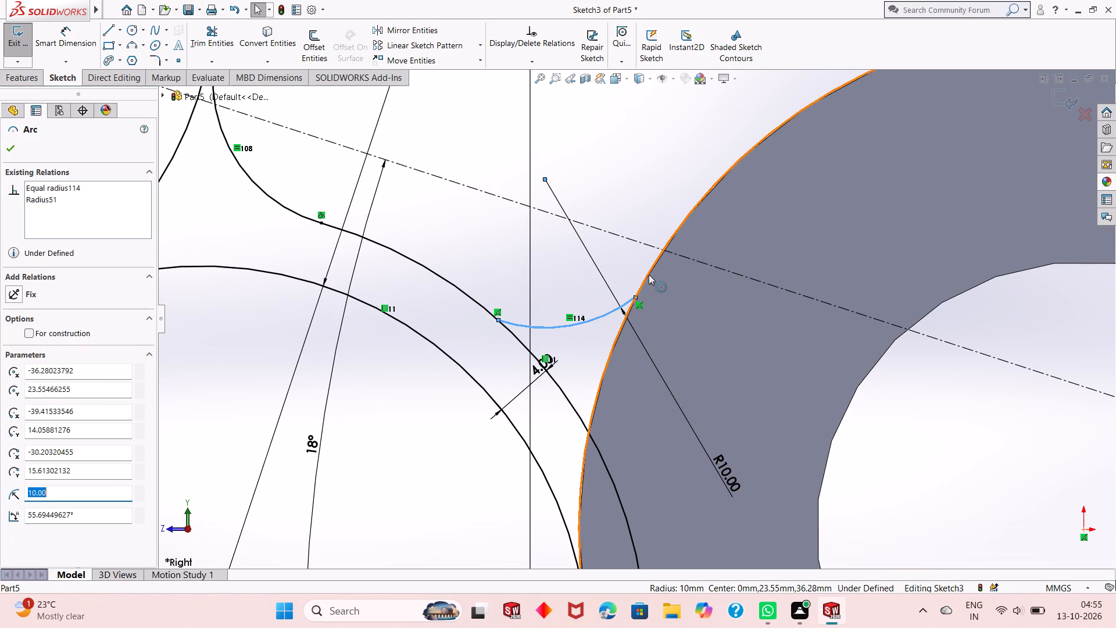
left_click(649, 274, "ctrl")
left_click(703, 217)
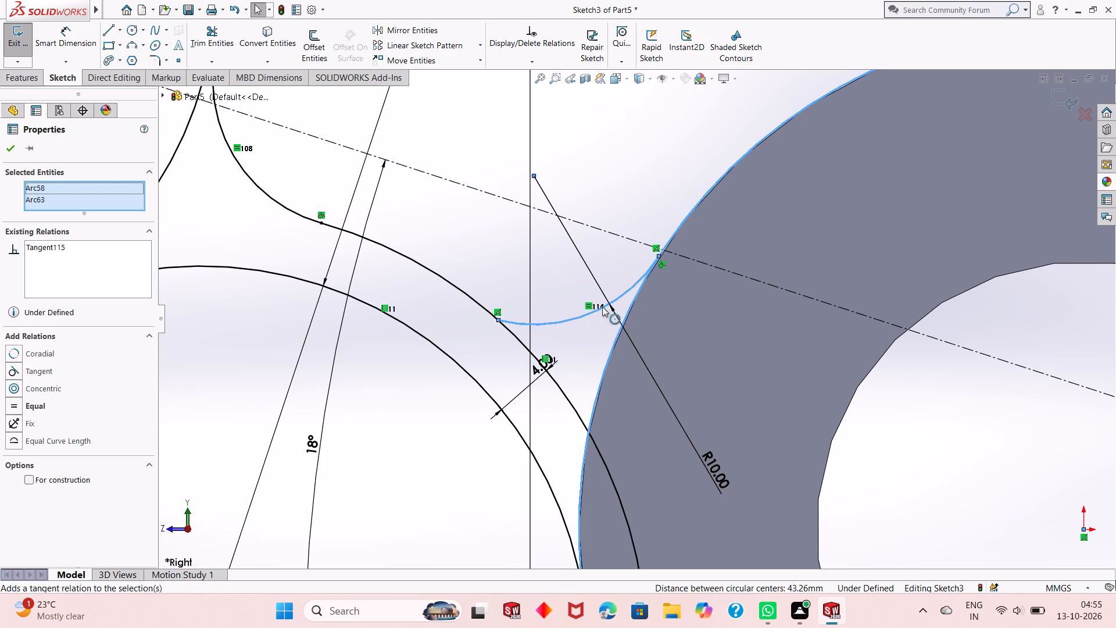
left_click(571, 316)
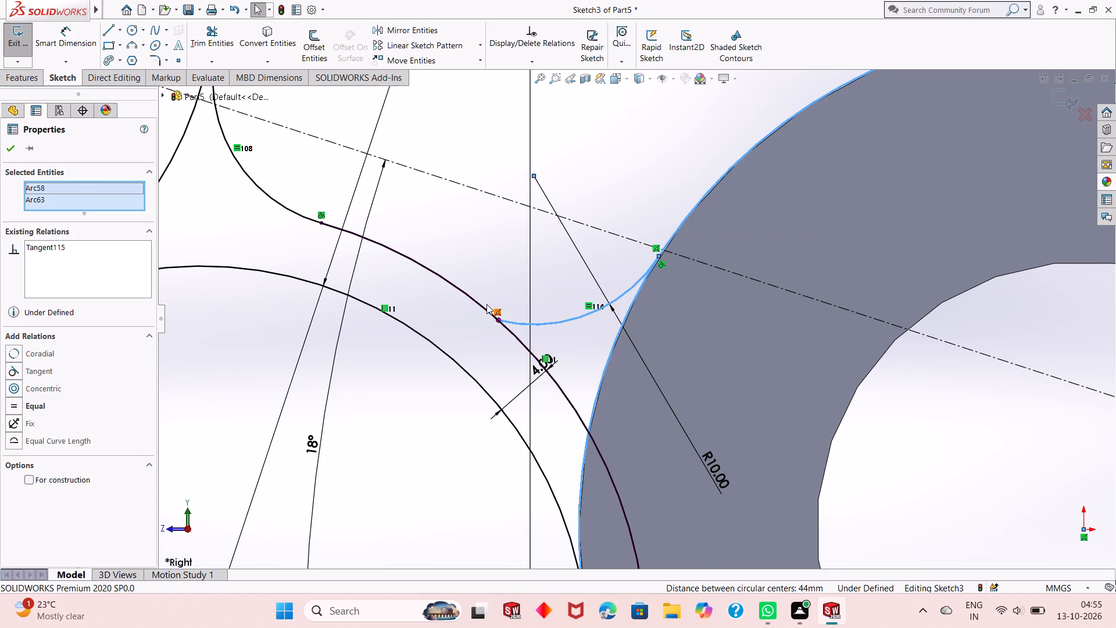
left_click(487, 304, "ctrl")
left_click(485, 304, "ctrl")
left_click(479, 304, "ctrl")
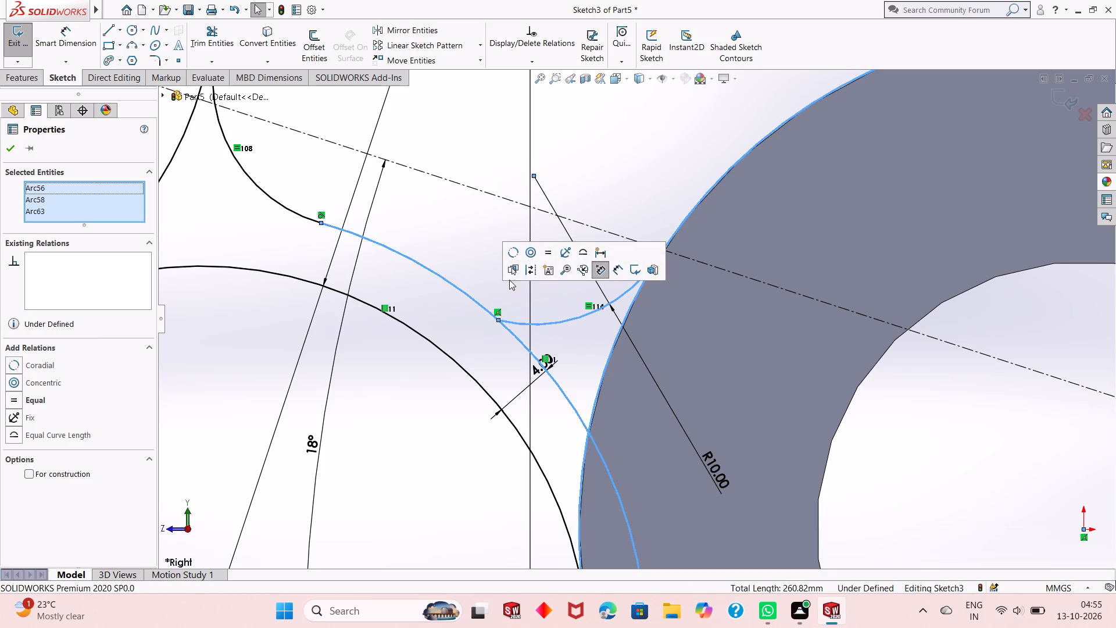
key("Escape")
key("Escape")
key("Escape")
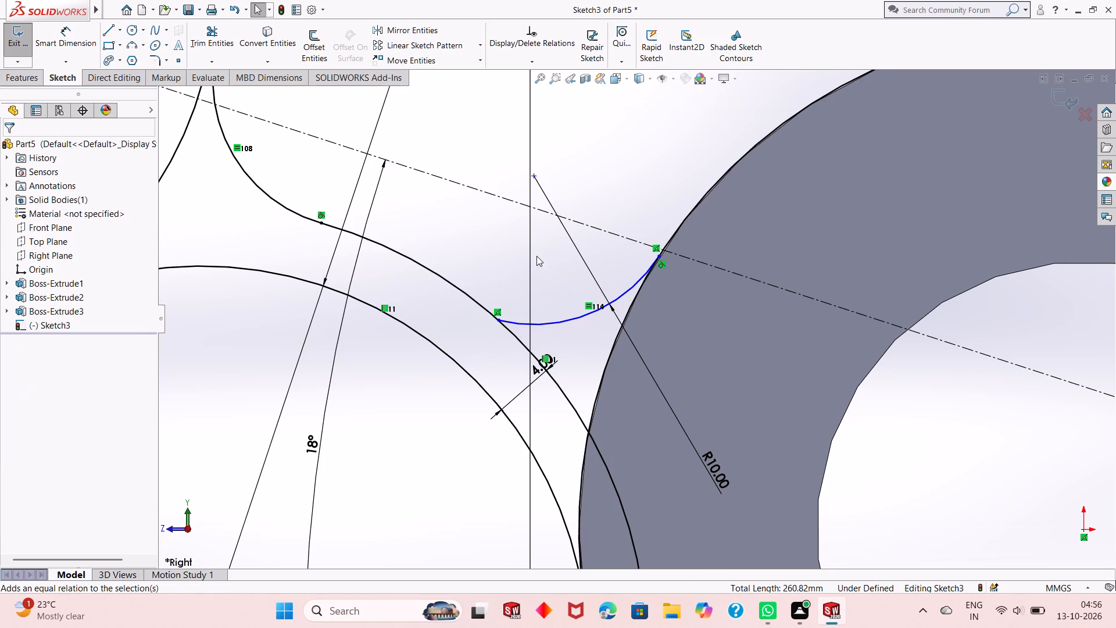
Make the same 10 mm arc tangent to the 4 mm offset of the 26 mm rib arc.
left_click(545, 322)
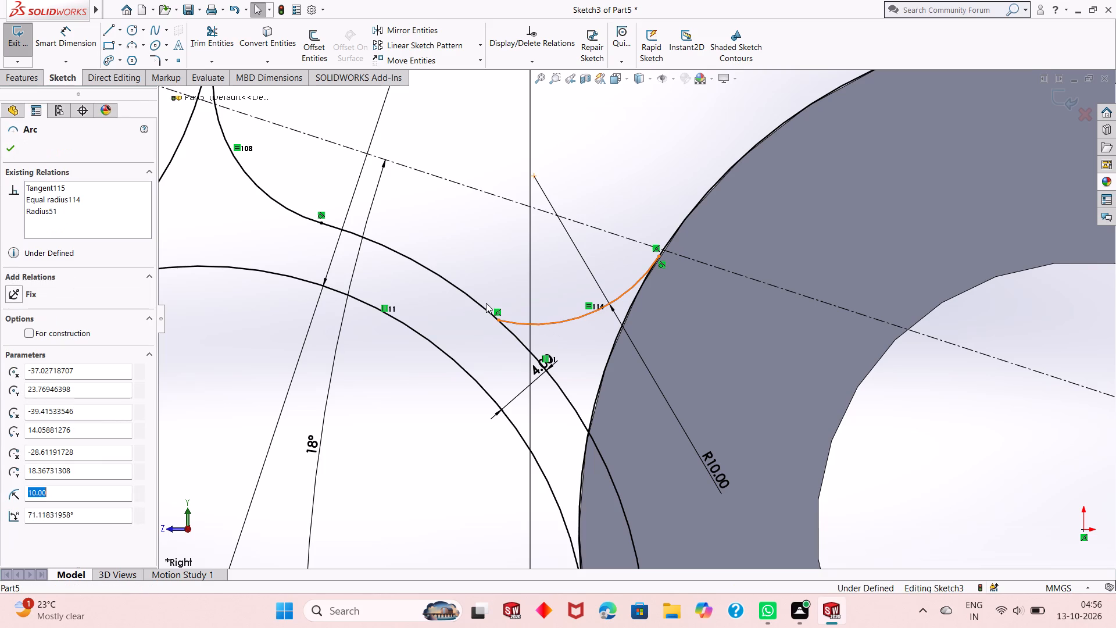
left_click(481, 303, "ctrl")
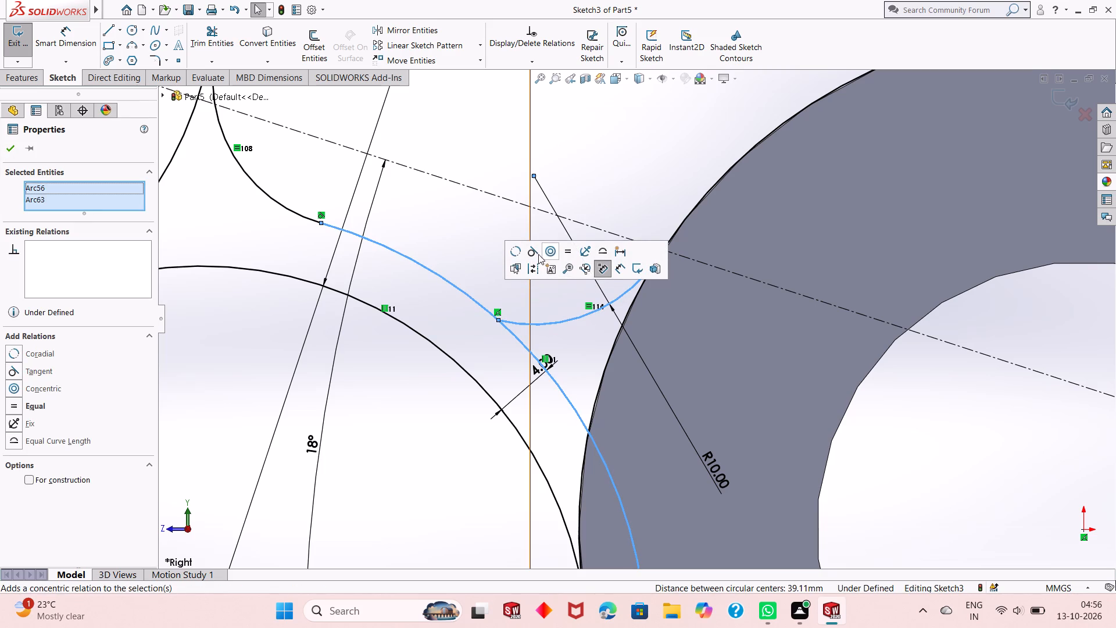
left_click(535, 253)
left_click(9, 149)
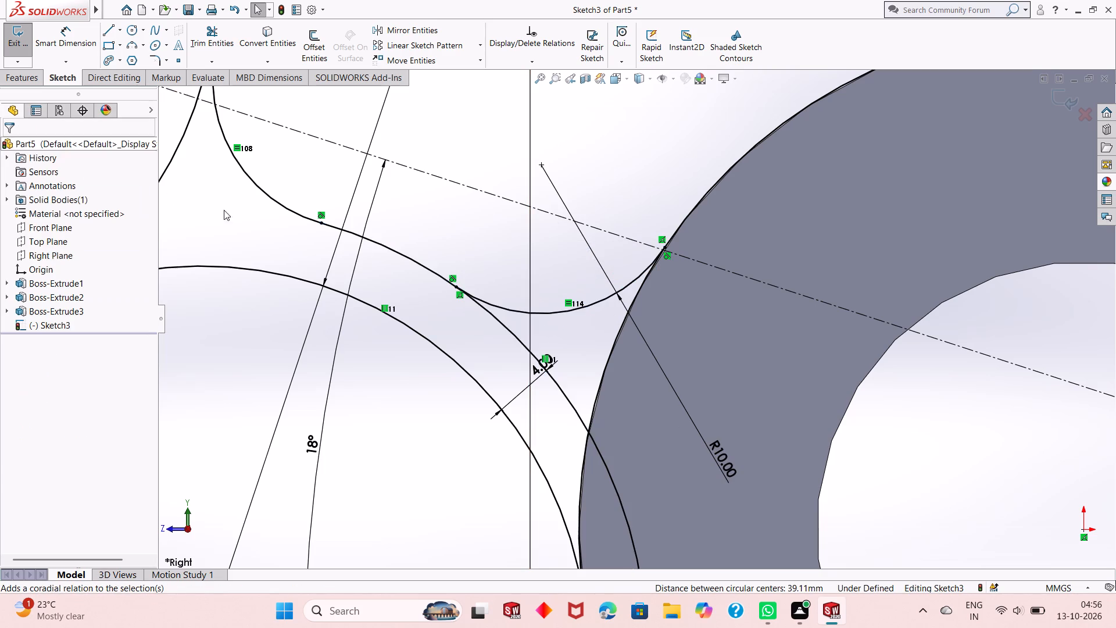
Make the other small blend arc, at the top of the hub, tangent to the 104 mm arc's 4 mm offset.
scroll(460, 327, "up", 6)
scroll(829, 204, "down", 3)
scroll(902, 199, "down", 1)
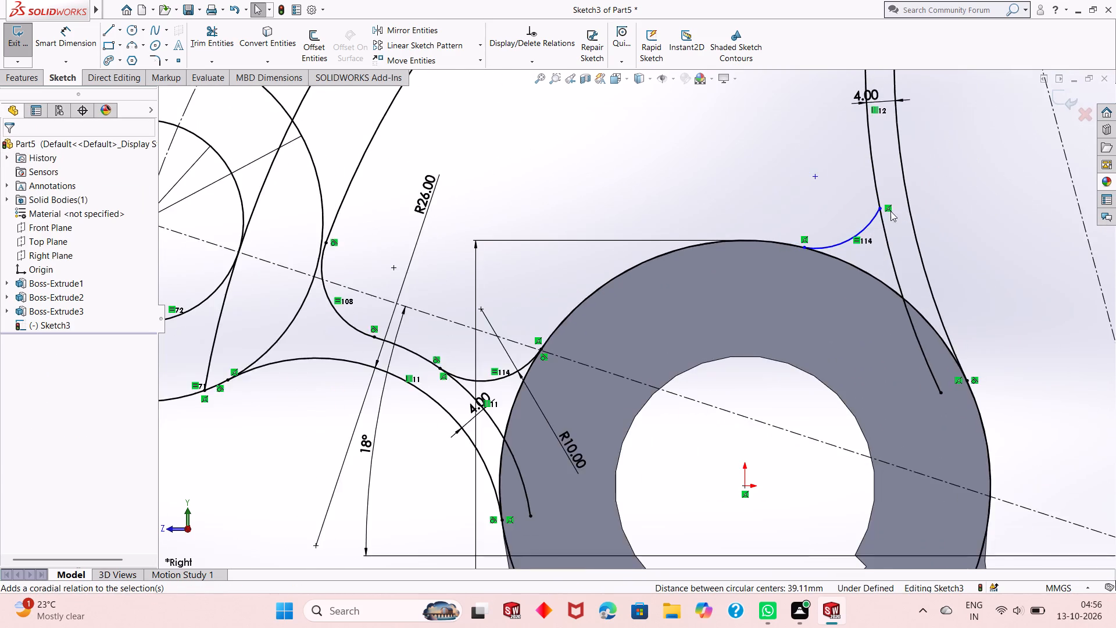
scroll(890, 211, "down", 4)
left_click(730, 298)
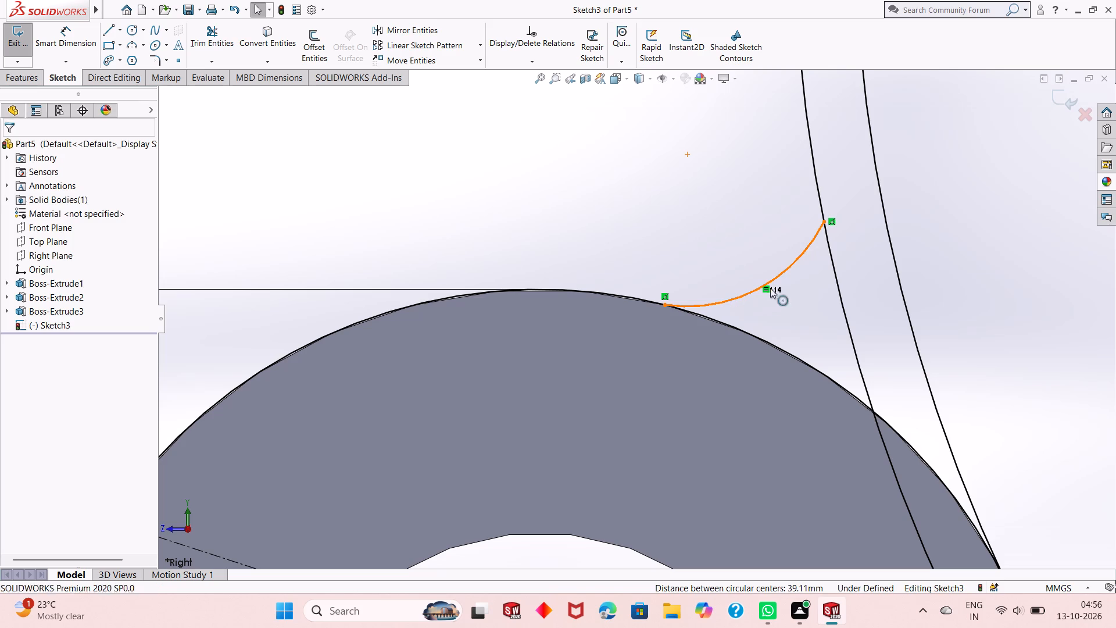
left_click(829, 254, "ctrl")
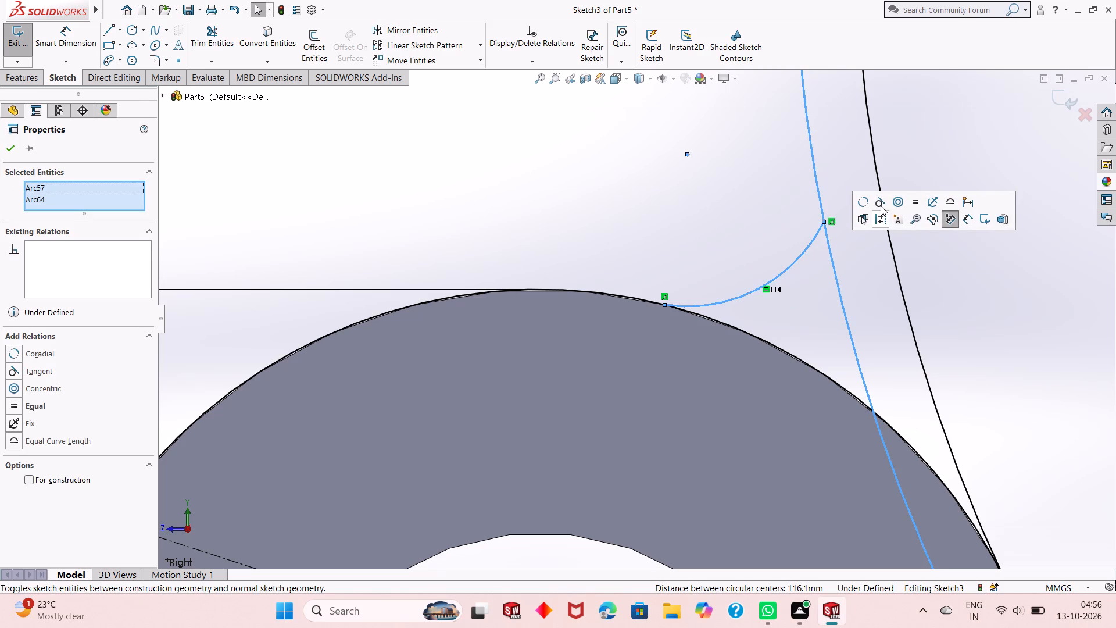
left_click(881, 206)
right_click(617, 185)
left_click(568, 183)
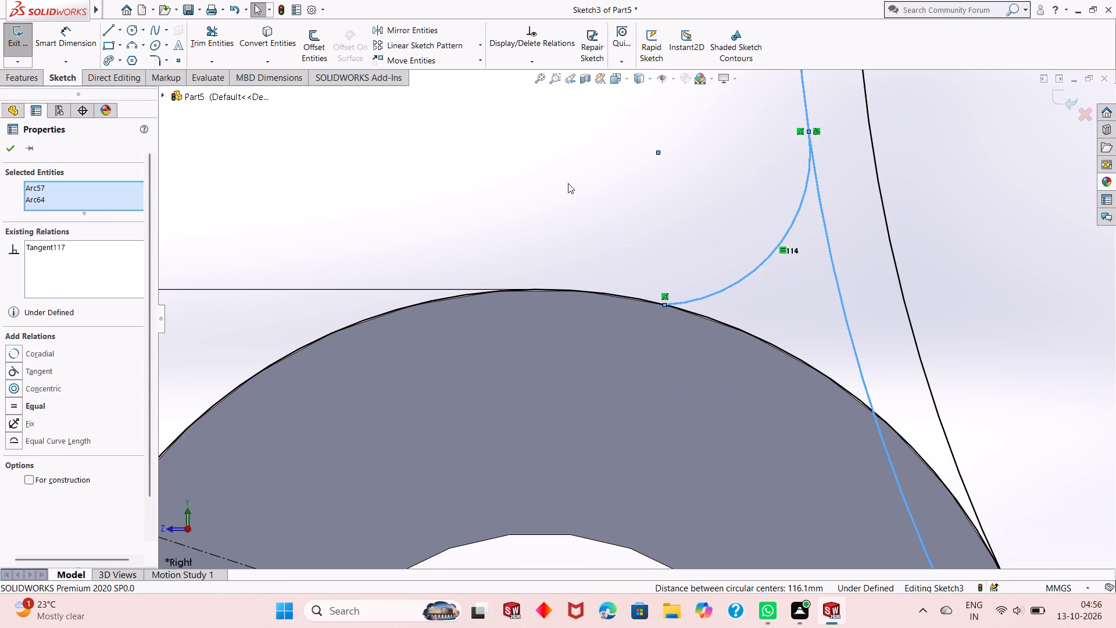
Make the small blend arc at the top of the hub tangent to the 68 mm hub circle.
left_click(749, 269)
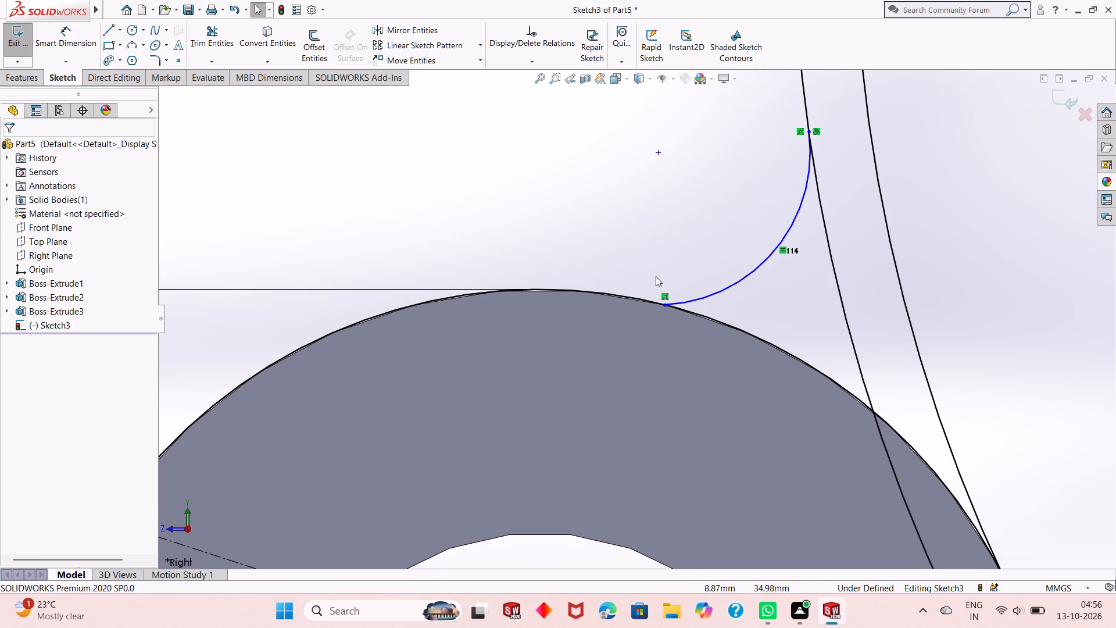
left_click(606, 291, "ctrl")
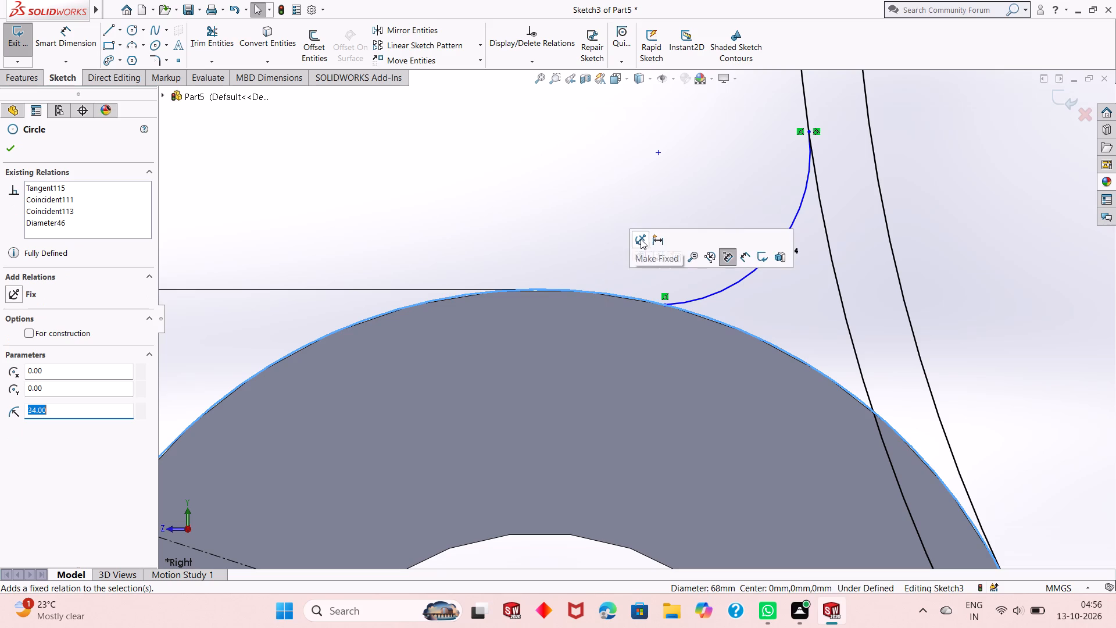
left_click(696, 297, "ctrl")
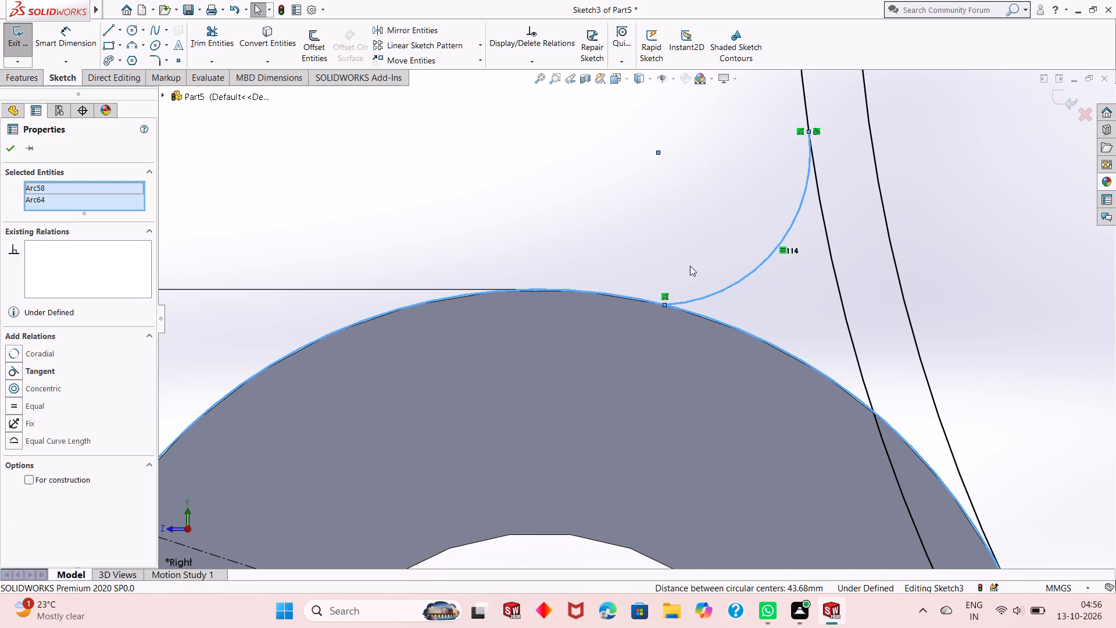
left_click(24, 374)
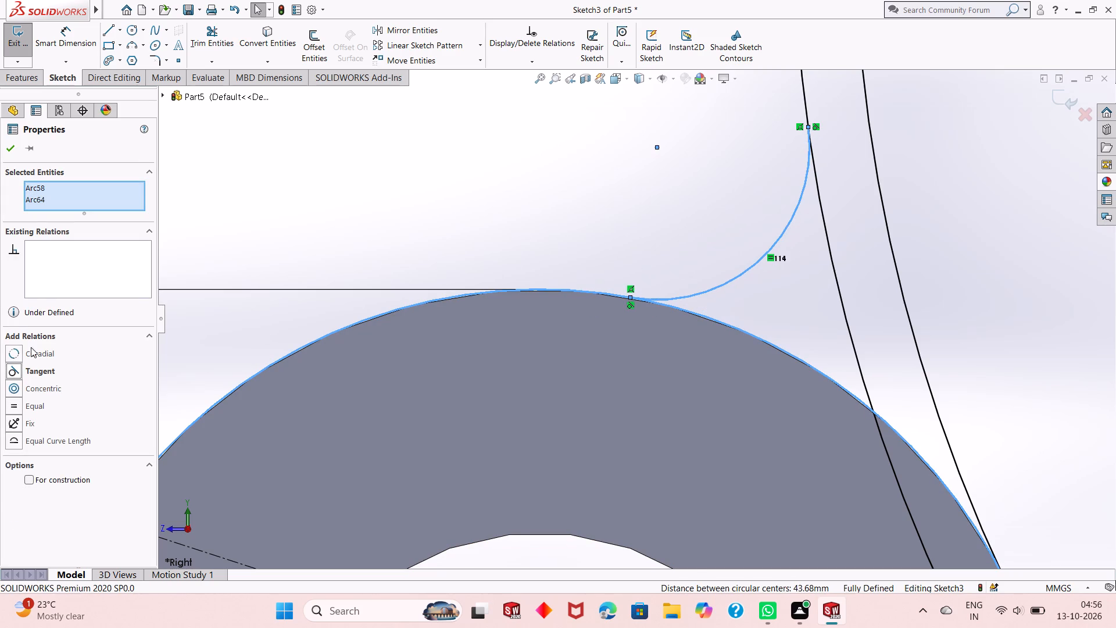
left_click(6, 147)
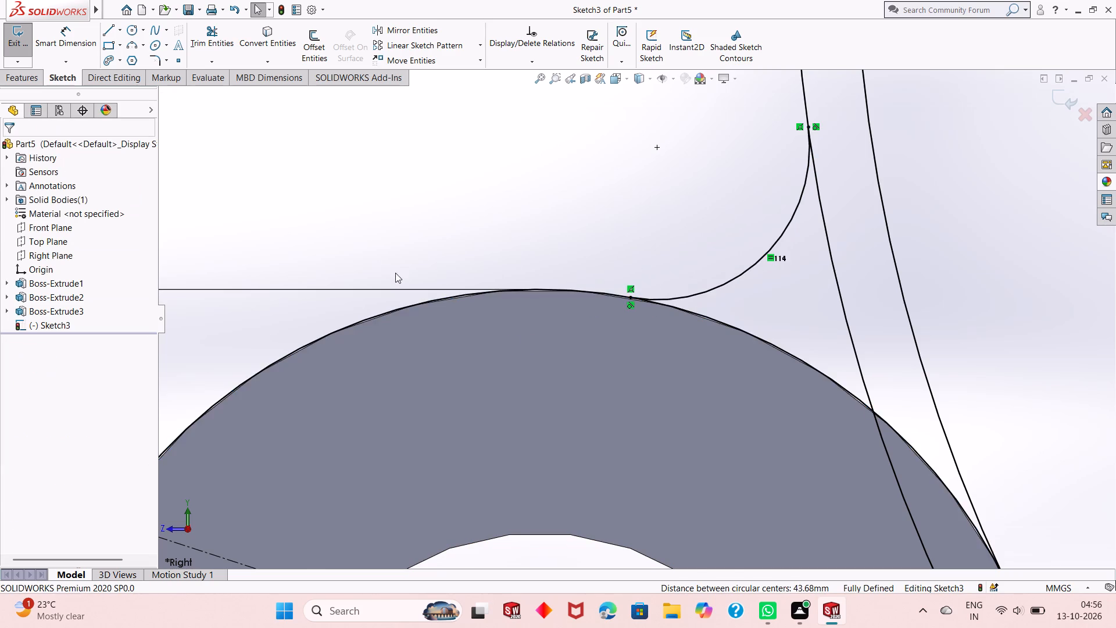
Trim both ribs' 4 mm offset arcs back to the 10 mm blend arcs using Trim to closest.
scroll(534, 335, "up", 6)
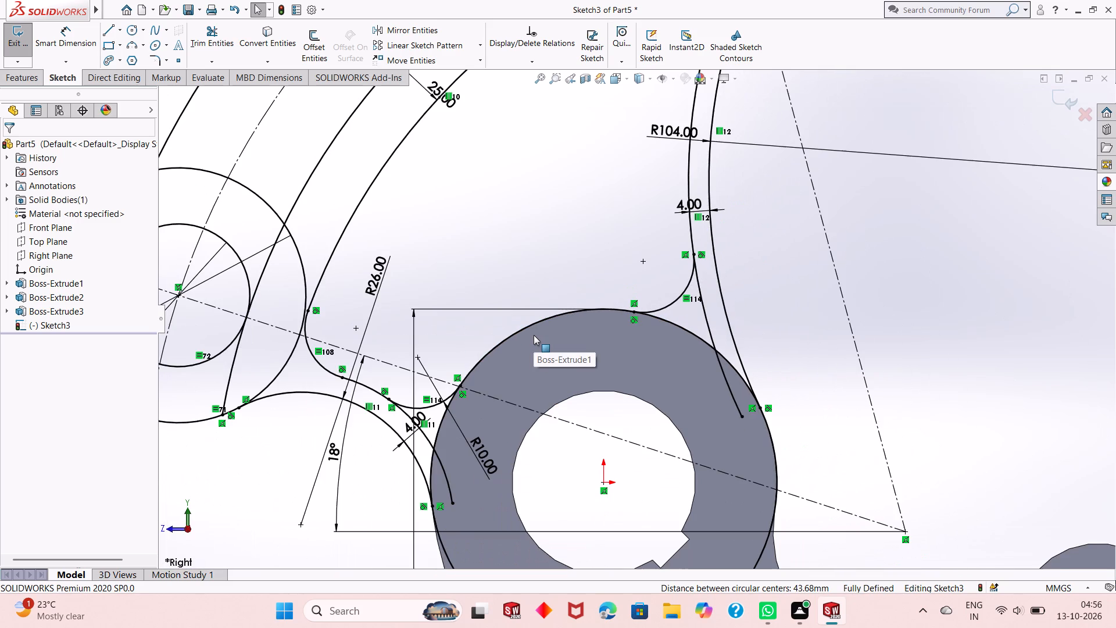
left_click(212, 33)
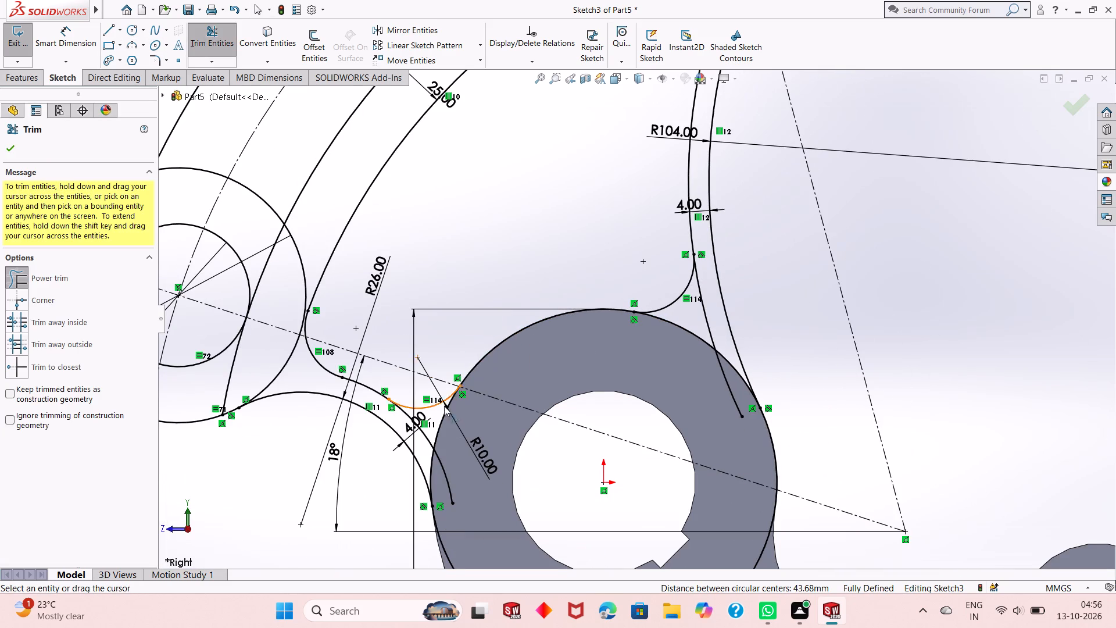
scroll(436, 444, "down", 3)
left_click(471, 468)
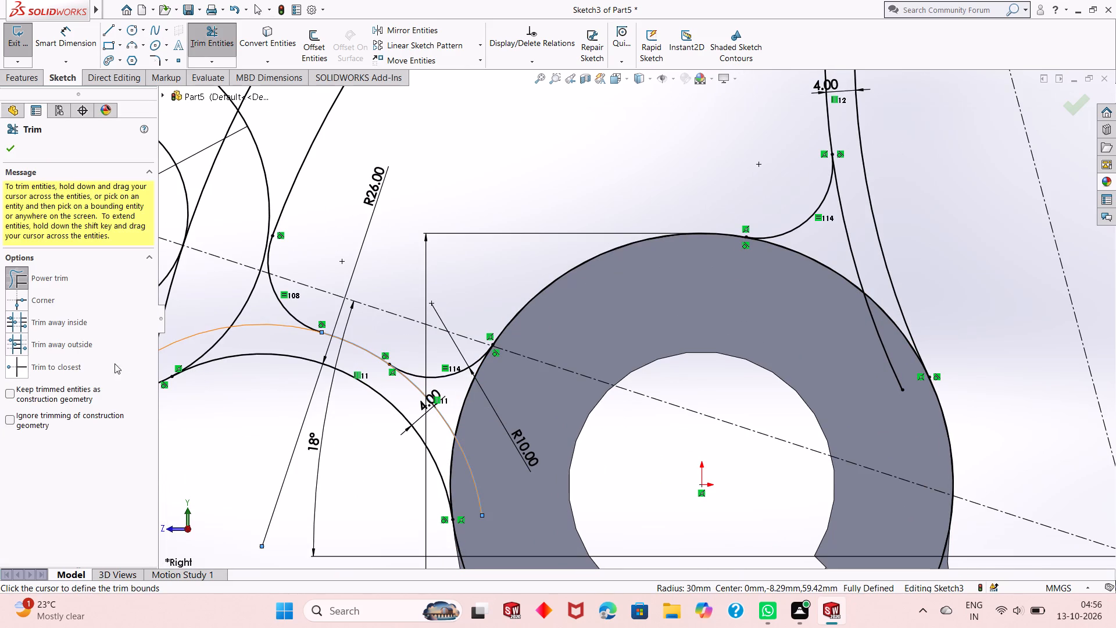
left_click(55, 358)
left_click(467, 463)
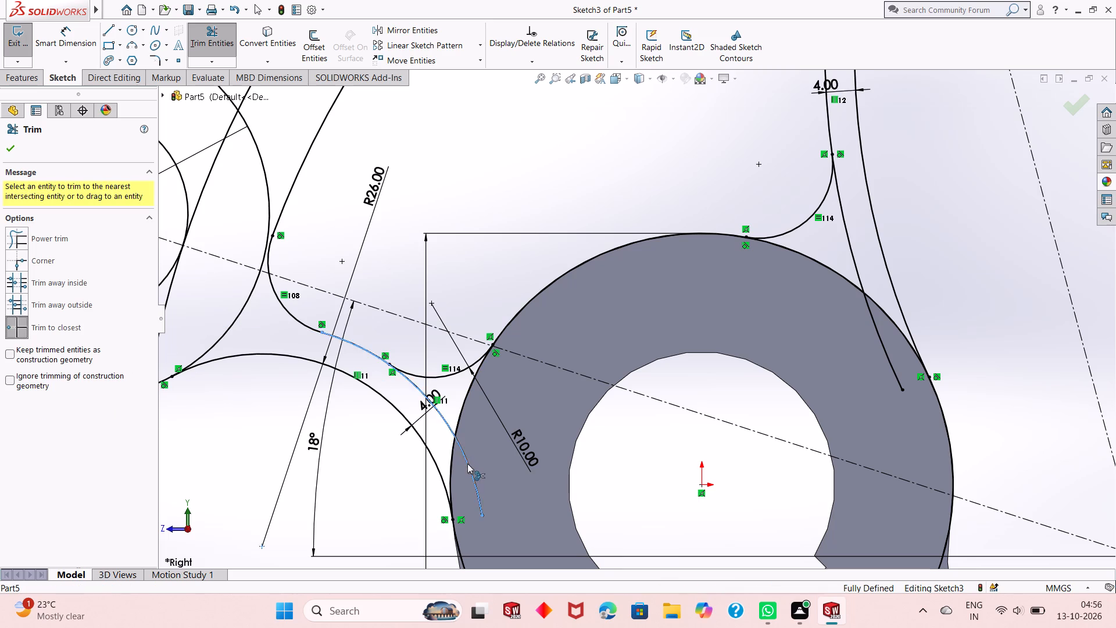
left_click(443, 424)
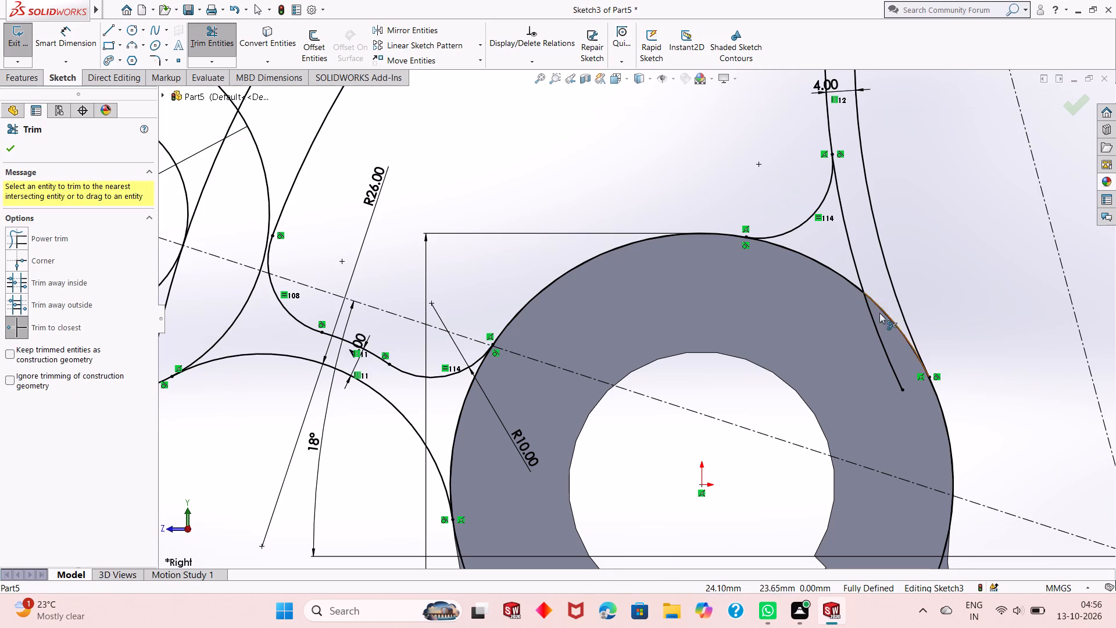
left_click(877, 336)
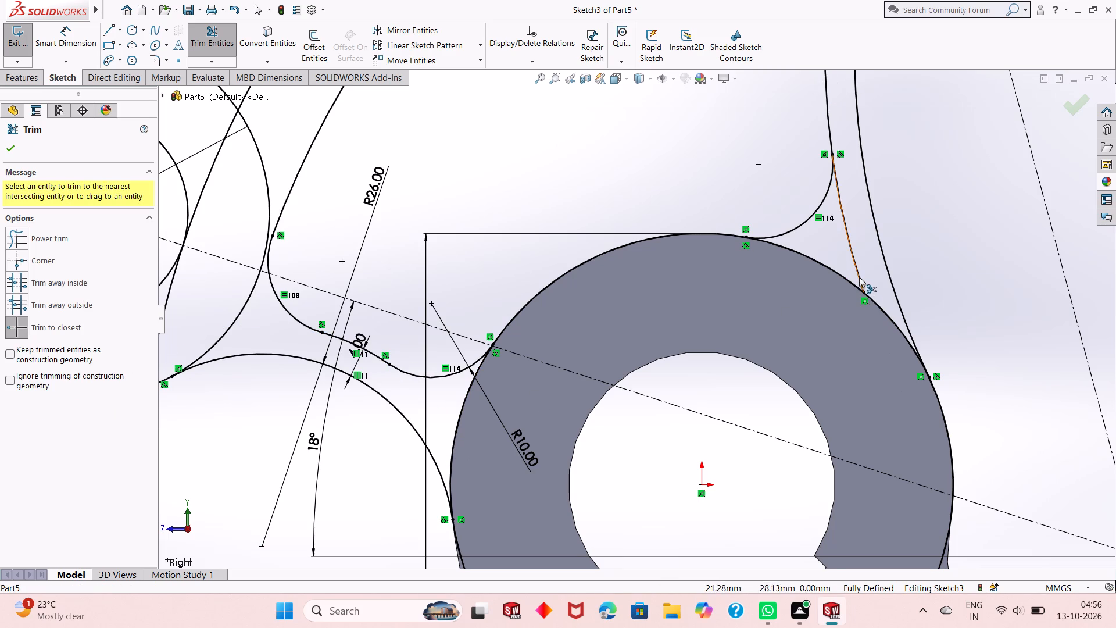
left_click(859, 277)
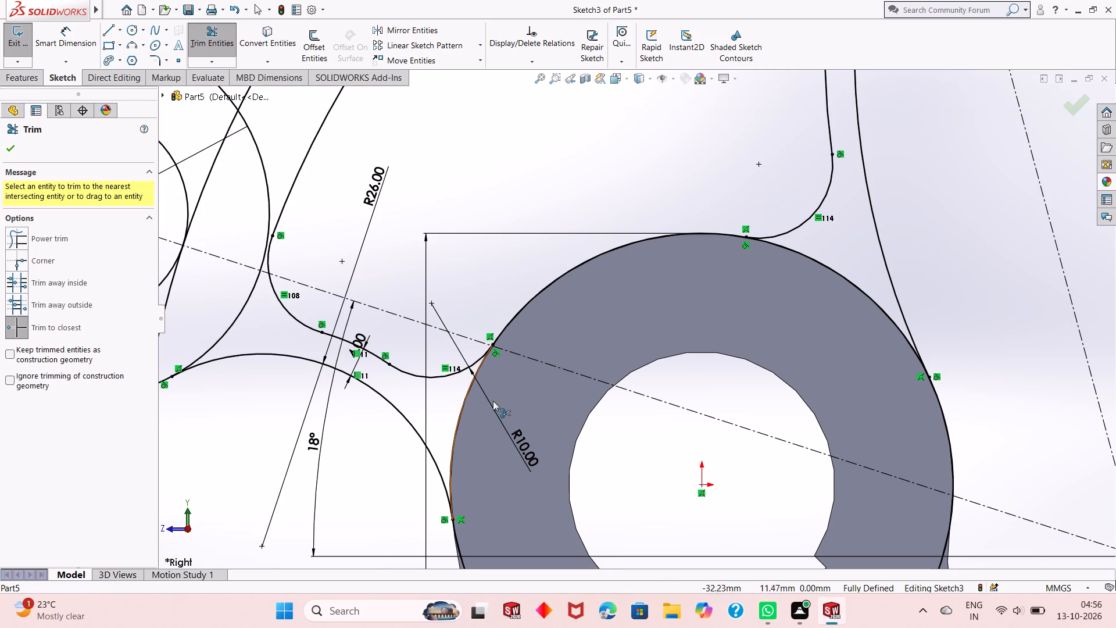
Trim away the lower portion of the 68 mm hub circle and leave the Trim command.
scroll(649, 358, "up", 3)
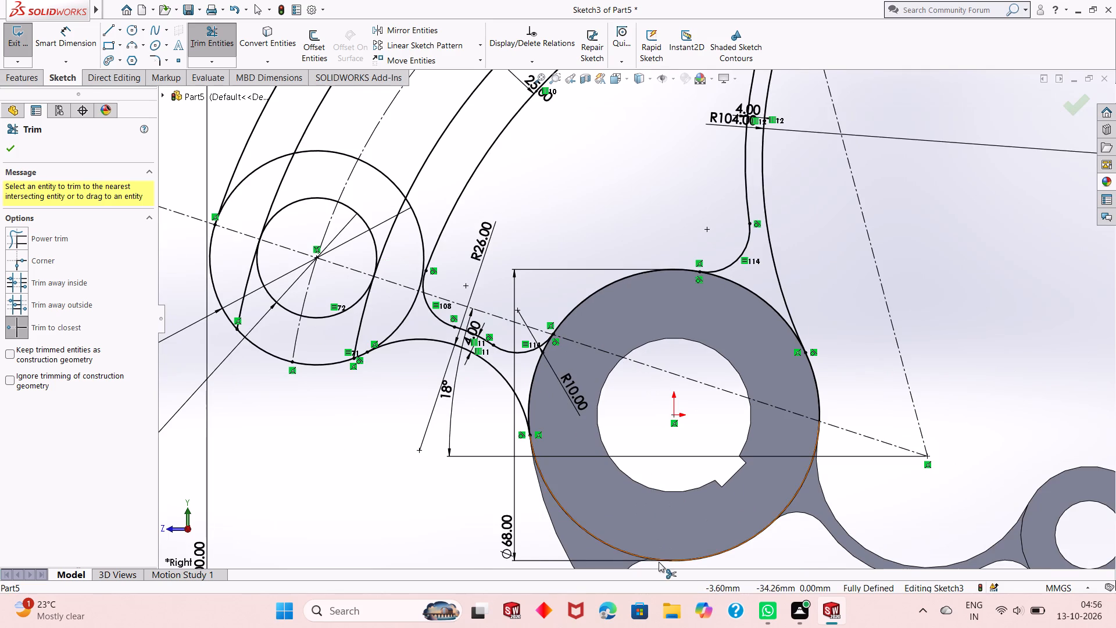
left_click(663, 562)
scroll(622, 426, "down", 1)
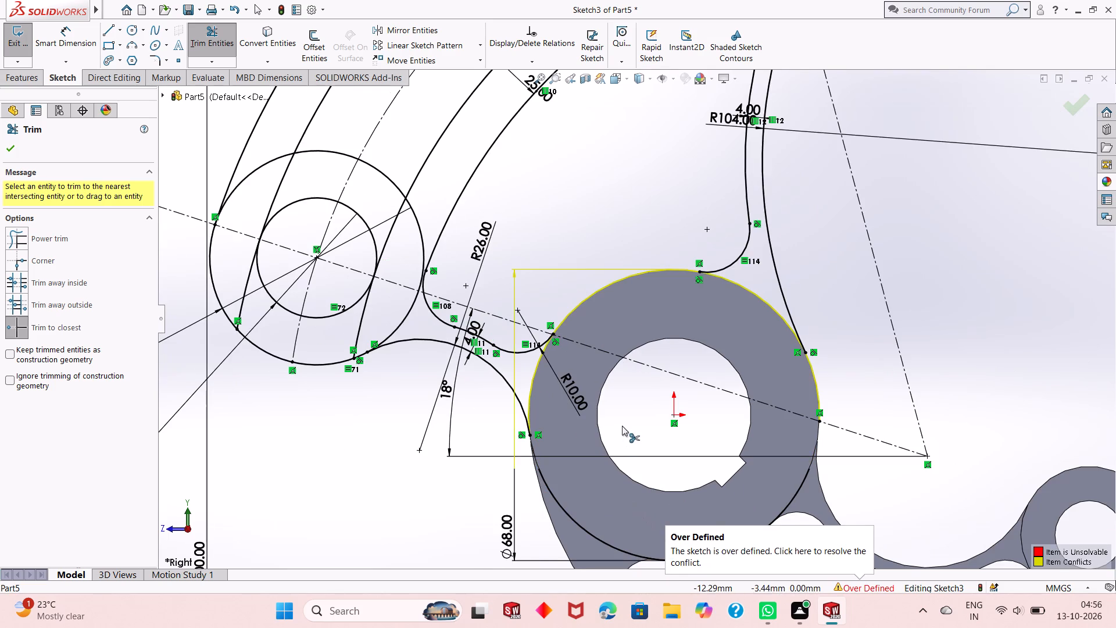
scroll(622, 425, "up", 2)
scroll(578, 265, "down", 2)
right_click(557, 195)
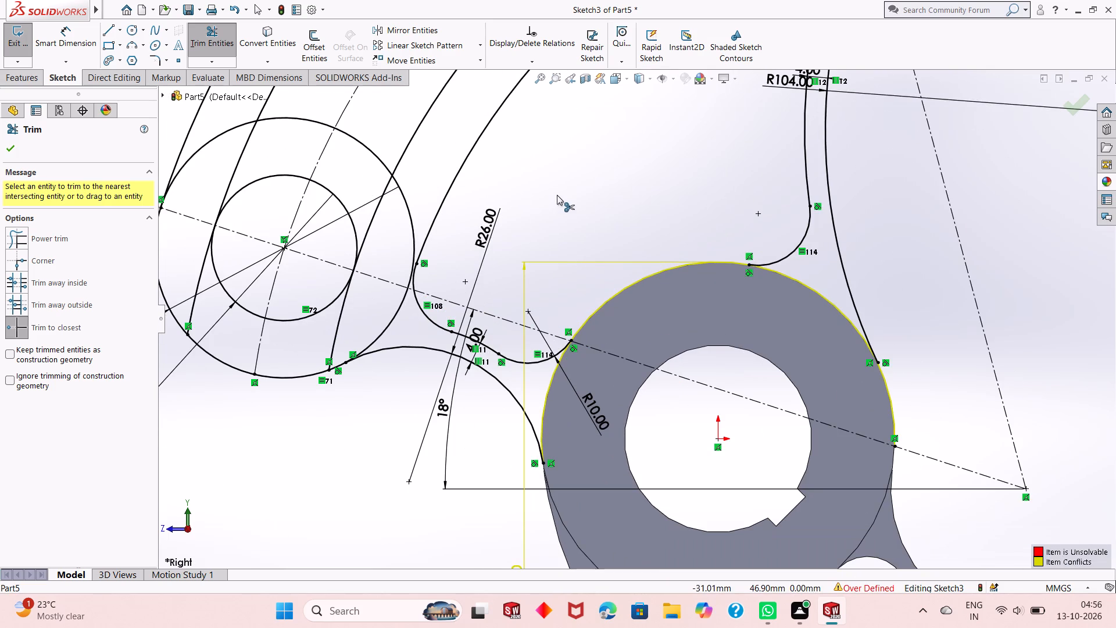
left_click(580, 225)
right_click(577, 198)
left_click(588, 230)
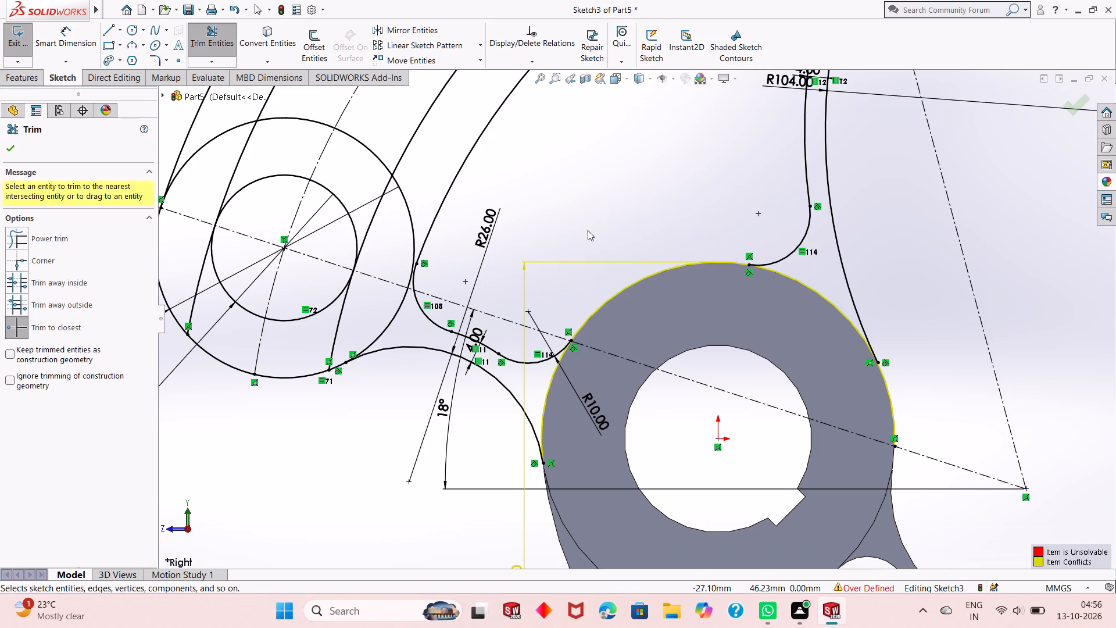
right_click(581, 193)
left_click(549, 197)
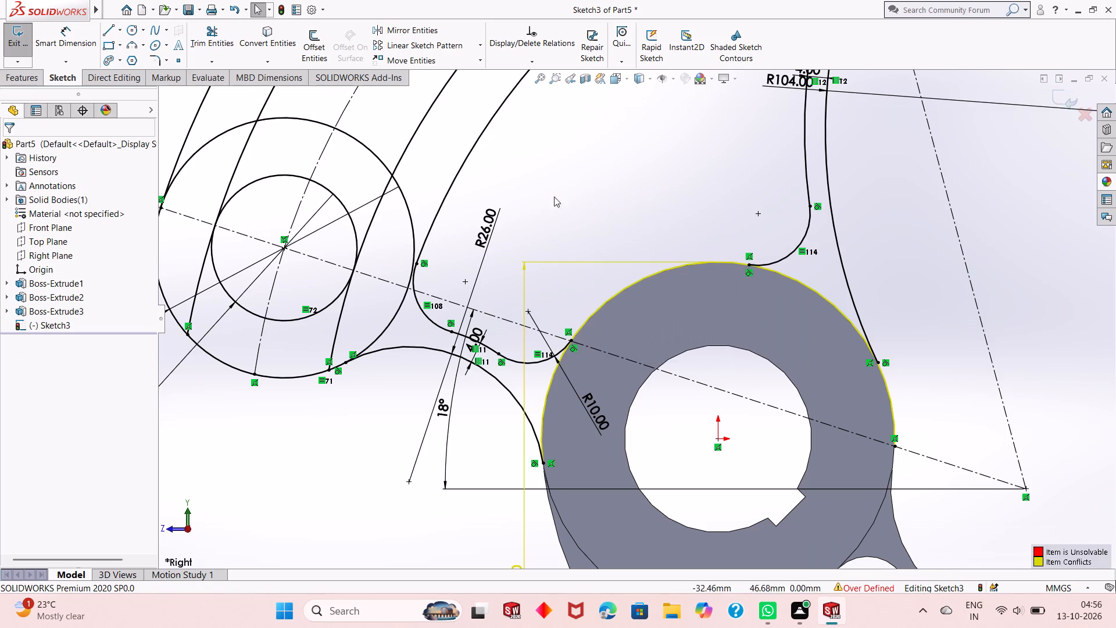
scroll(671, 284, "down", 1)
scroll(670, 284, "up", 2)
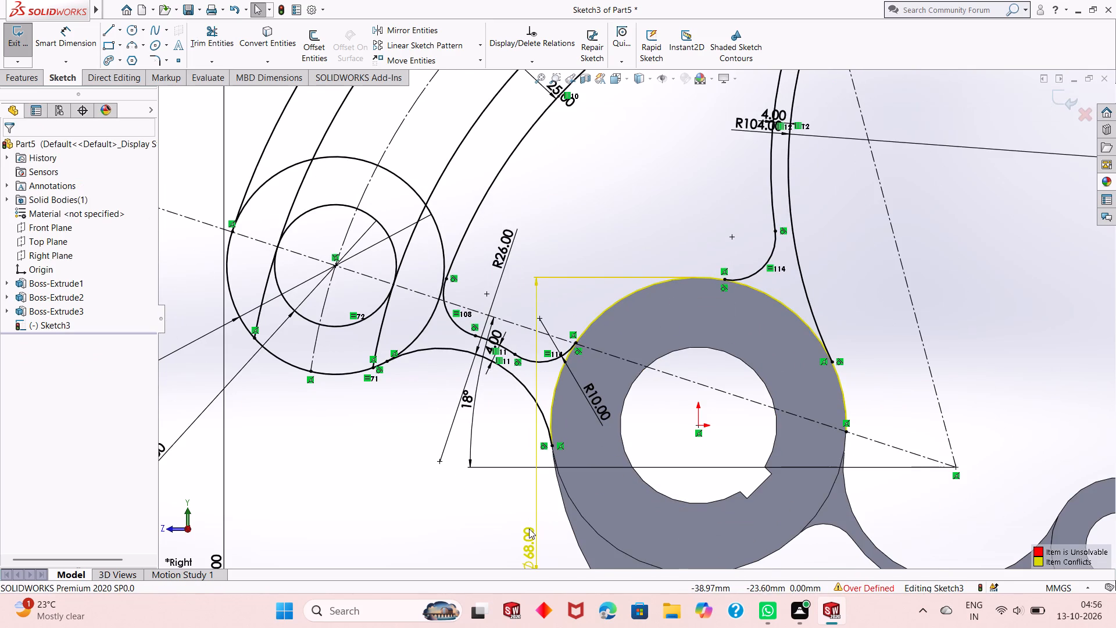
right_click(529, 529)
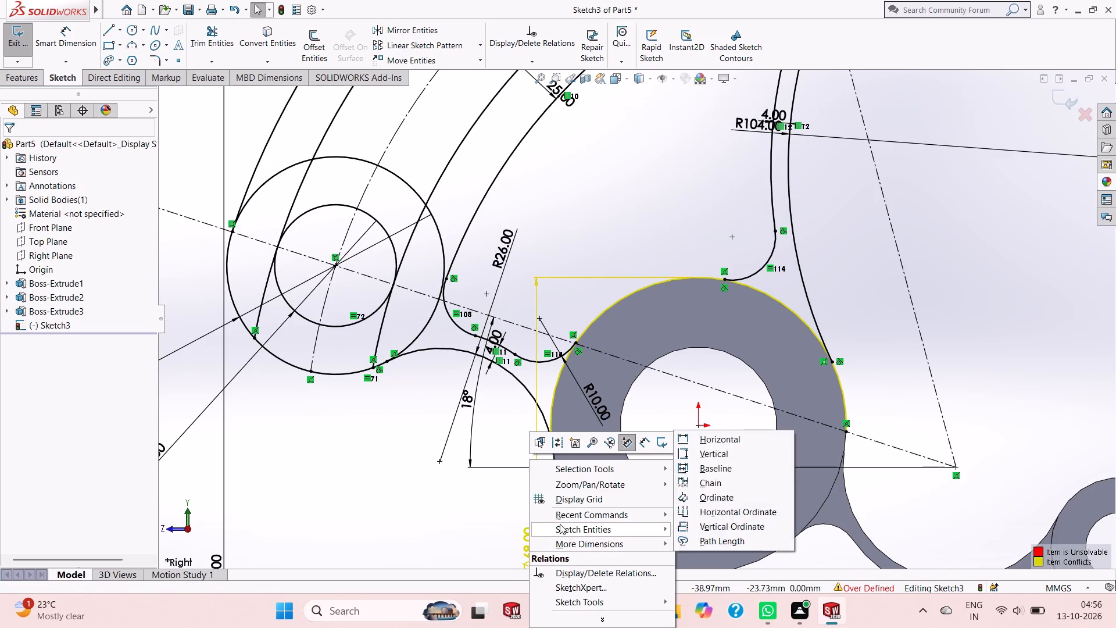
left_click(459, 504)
Exit the arm sketch and close the rebuild report.
scroll(592, 427, "up", 2)
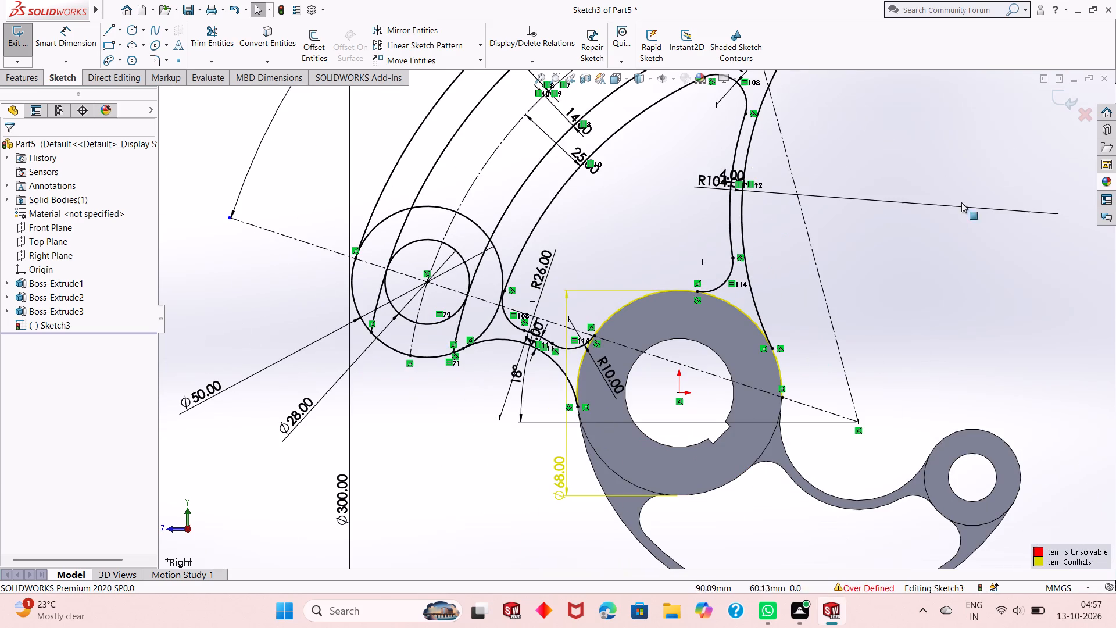
left_click(1055, 101)
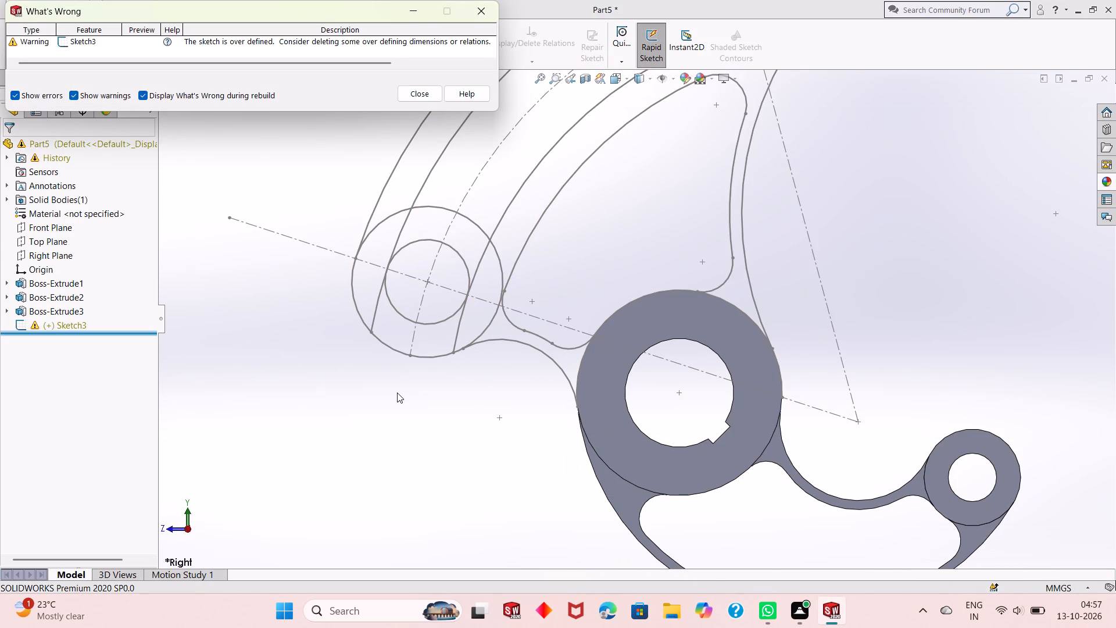
left_click(494, 11)
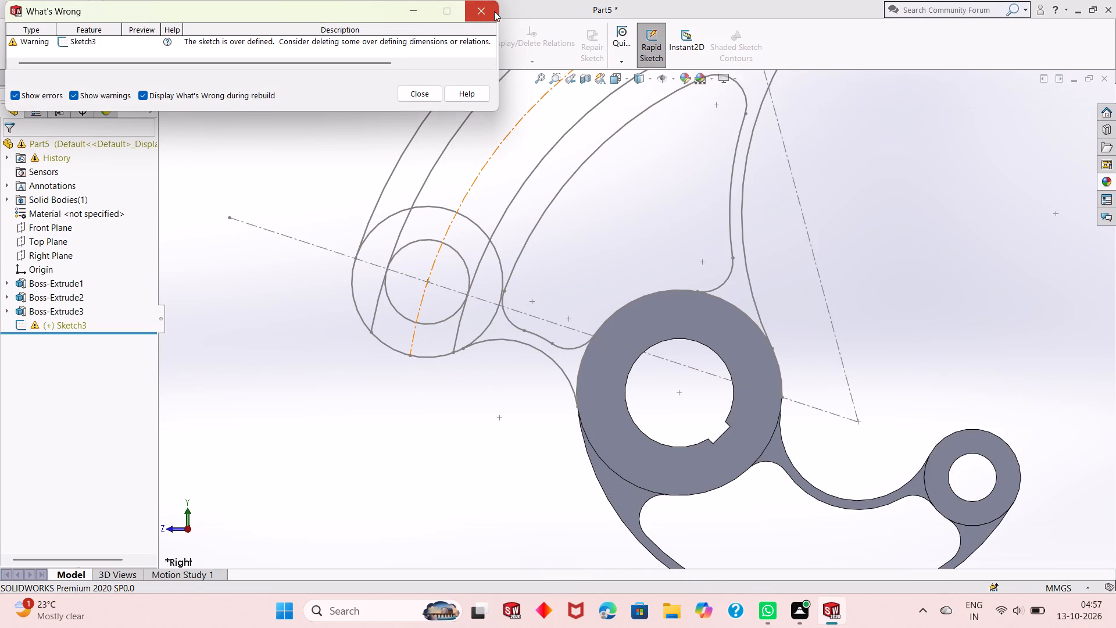
Undo the sketch exit to return to editing the arm sketch.
key("ctrl+z")
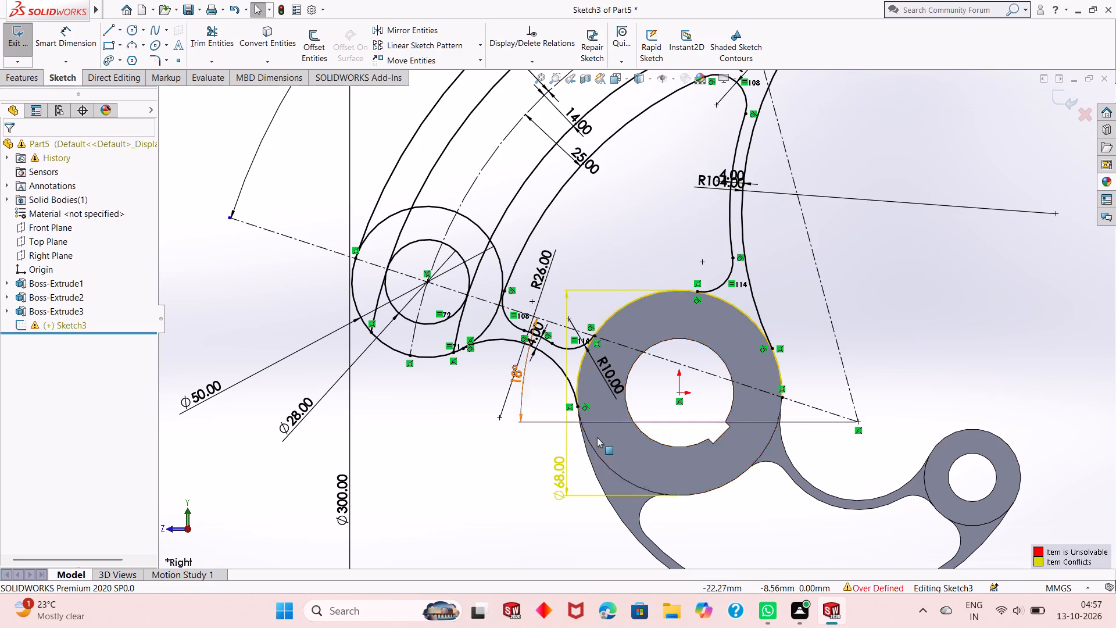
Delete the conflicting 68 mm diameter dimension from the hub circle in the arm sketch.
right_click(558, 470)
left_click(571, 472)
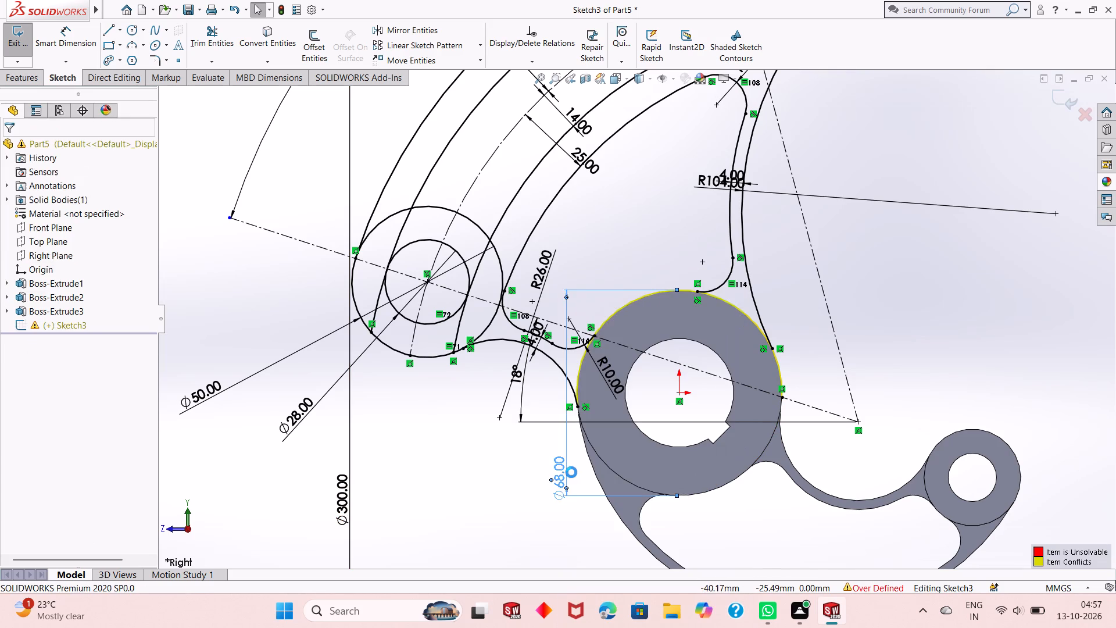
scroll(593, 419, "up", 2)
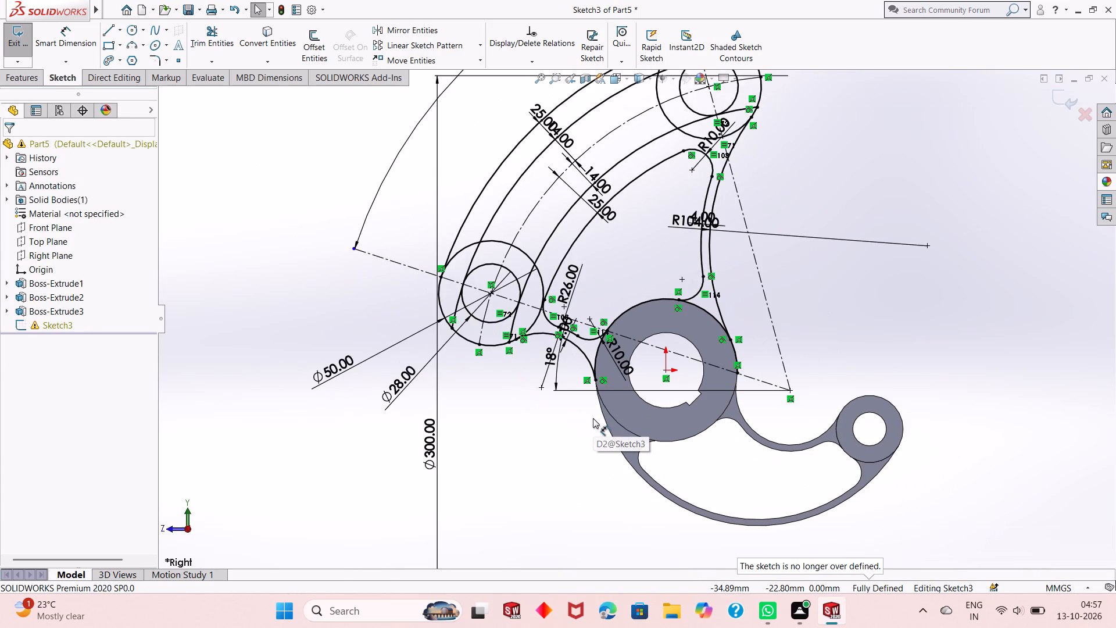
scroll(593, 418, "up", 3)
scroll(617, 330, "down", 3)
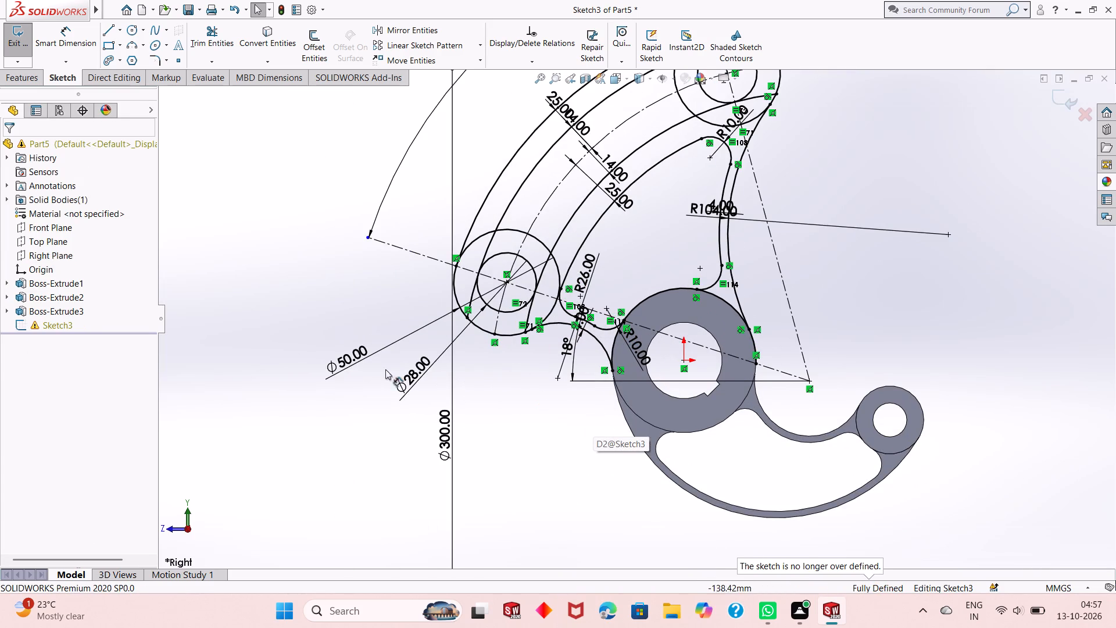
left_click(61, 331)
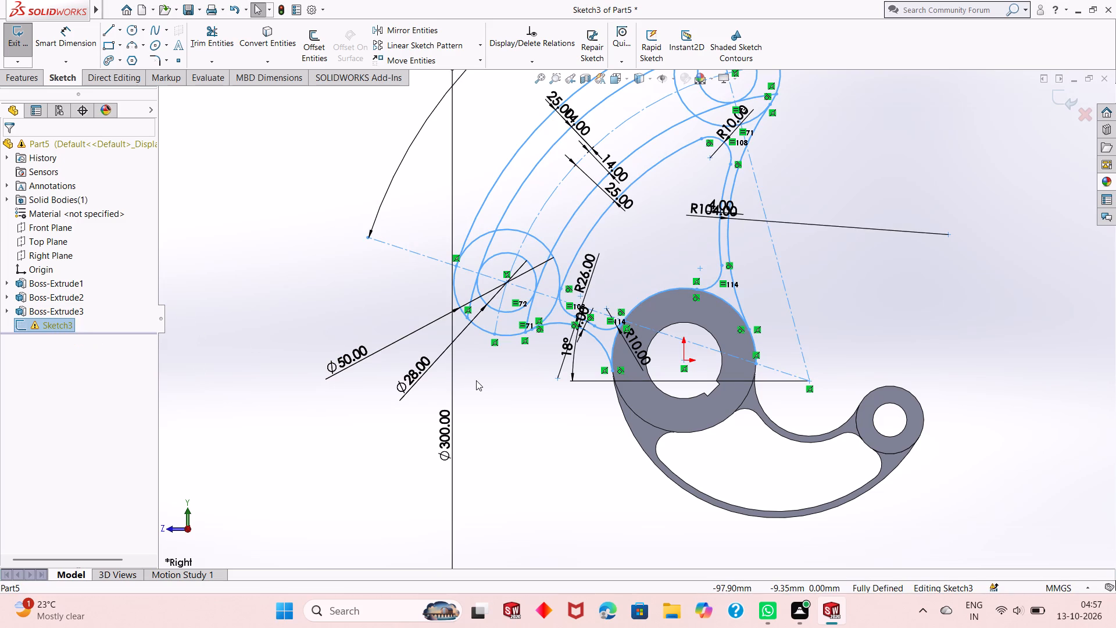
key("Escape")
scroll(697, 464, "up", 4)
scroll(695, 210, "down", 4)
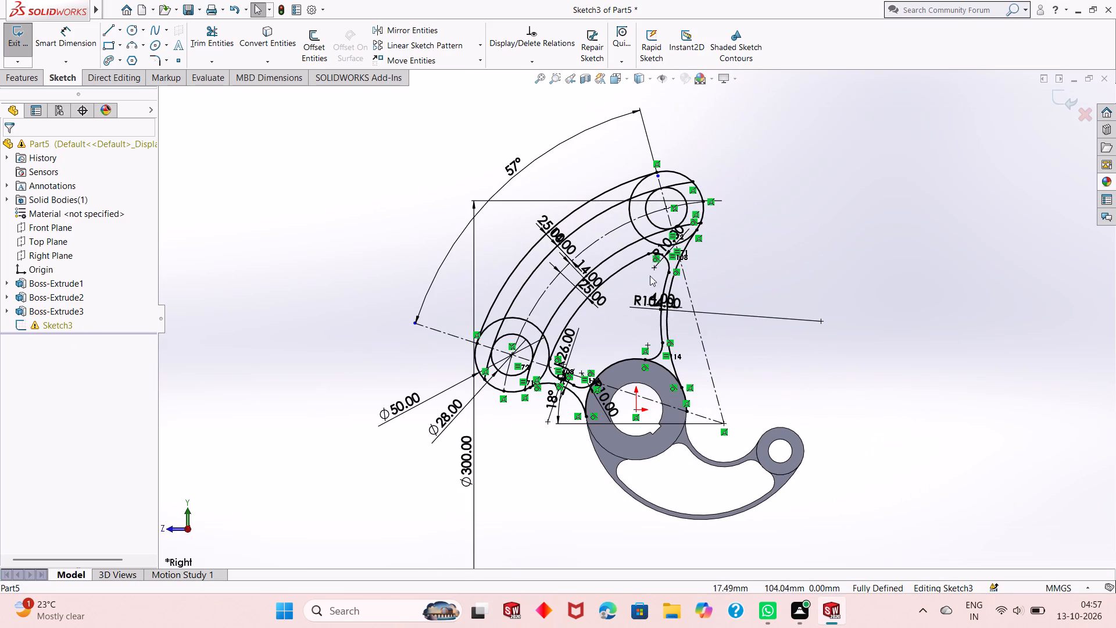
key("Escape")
Undo the arm sketch edits back to before the upper blend arc was made tangent to the 68 mm hub circle.
key("ctrl+z")
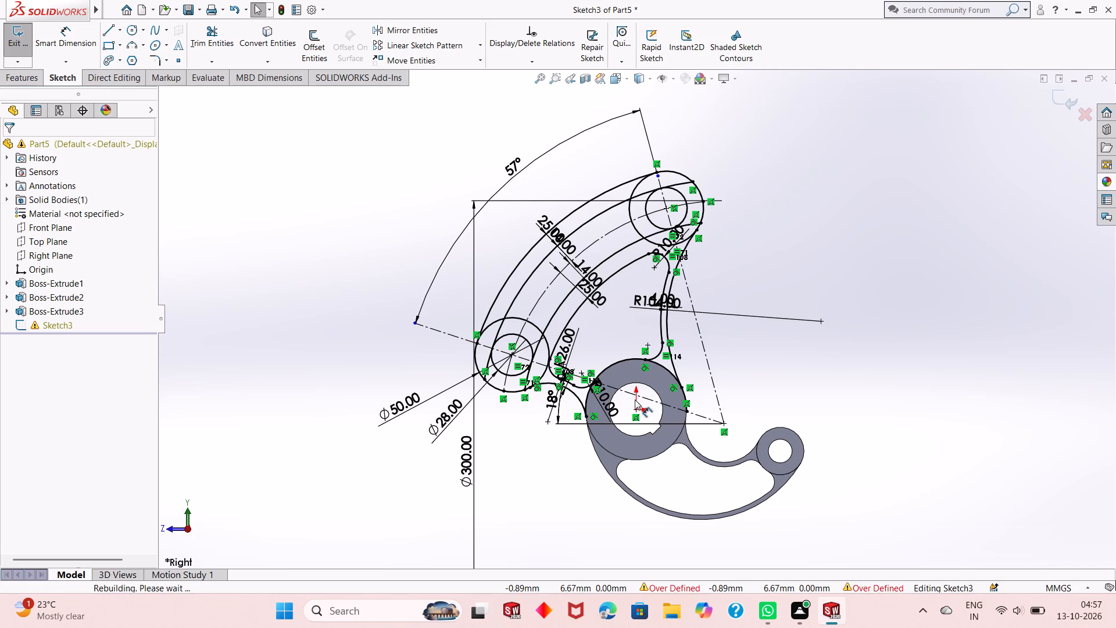
key("ctrl+z")
key("ctrl+z")
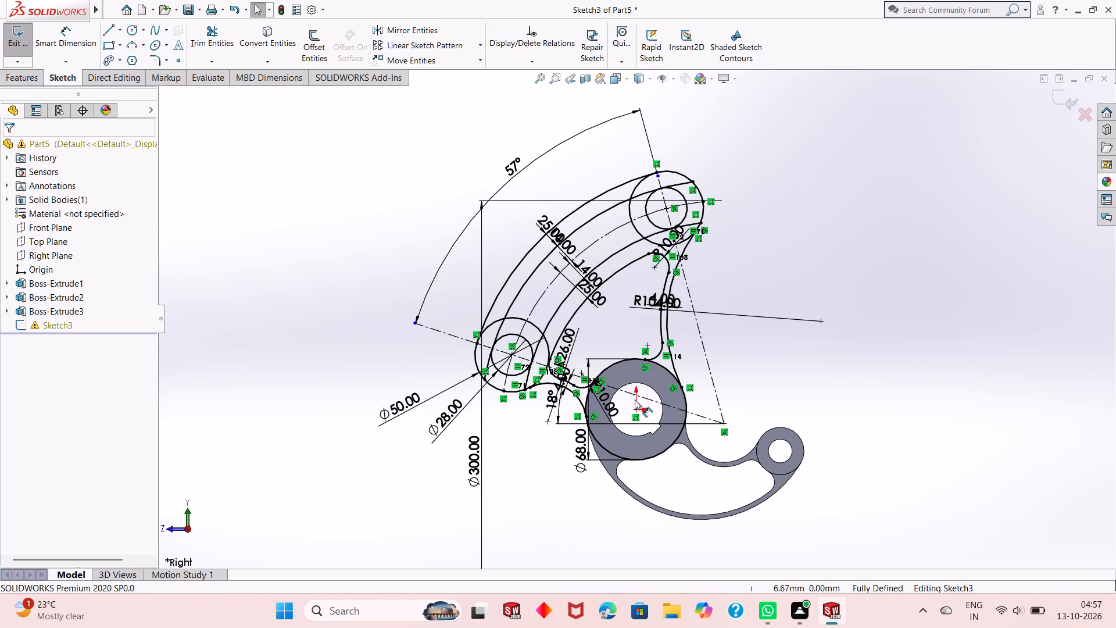
key("ctrl+z")
key("ctrl+z")
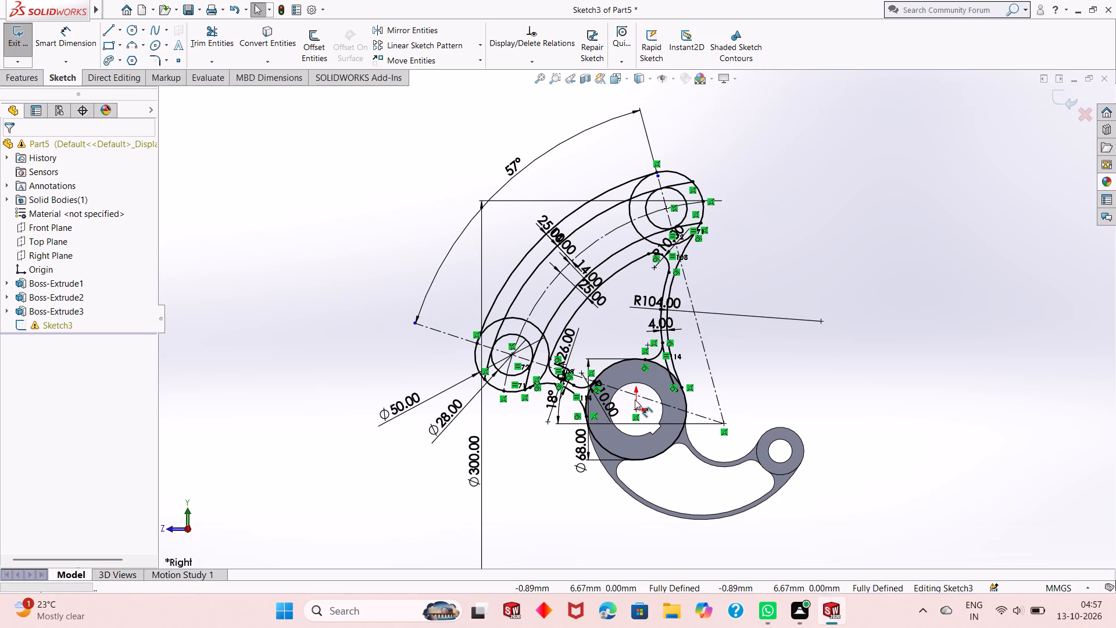
key("ctrl+z")
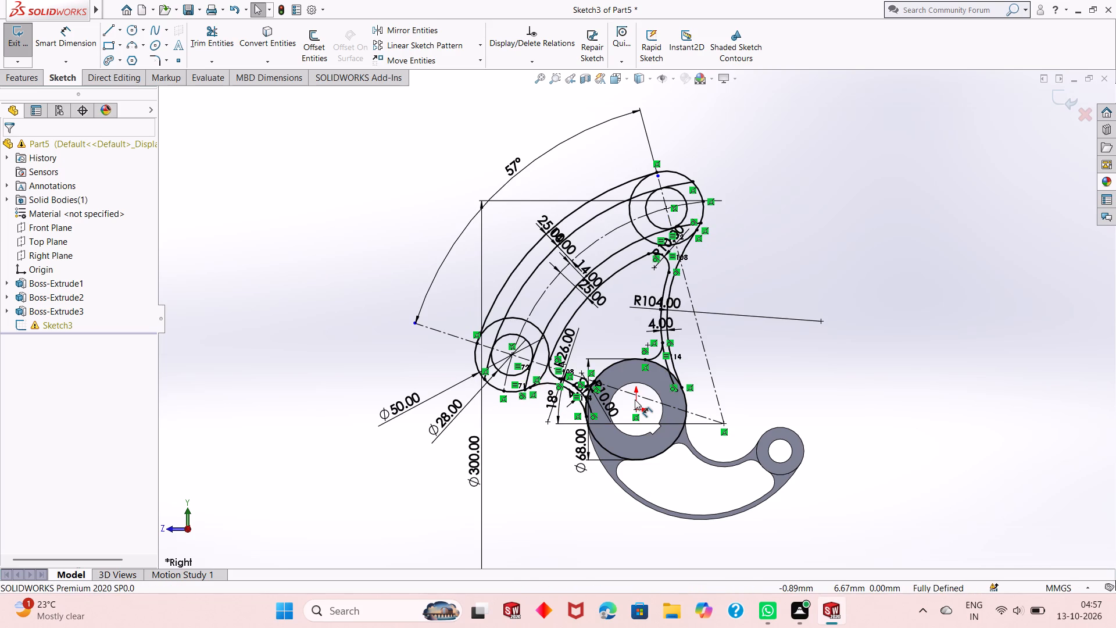
key("ctrl+z")
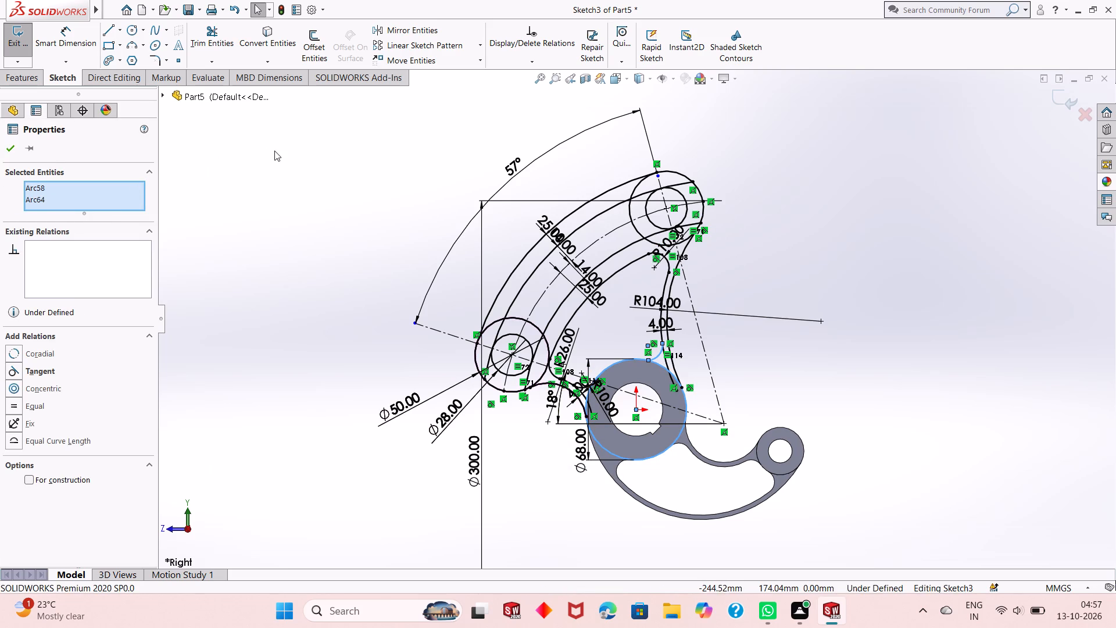
key("Escape")
key("Escape")
key("Escape")
key("Escape")
Examine the warning flagged on Sketch3 of the part.
left_click(44, 323)
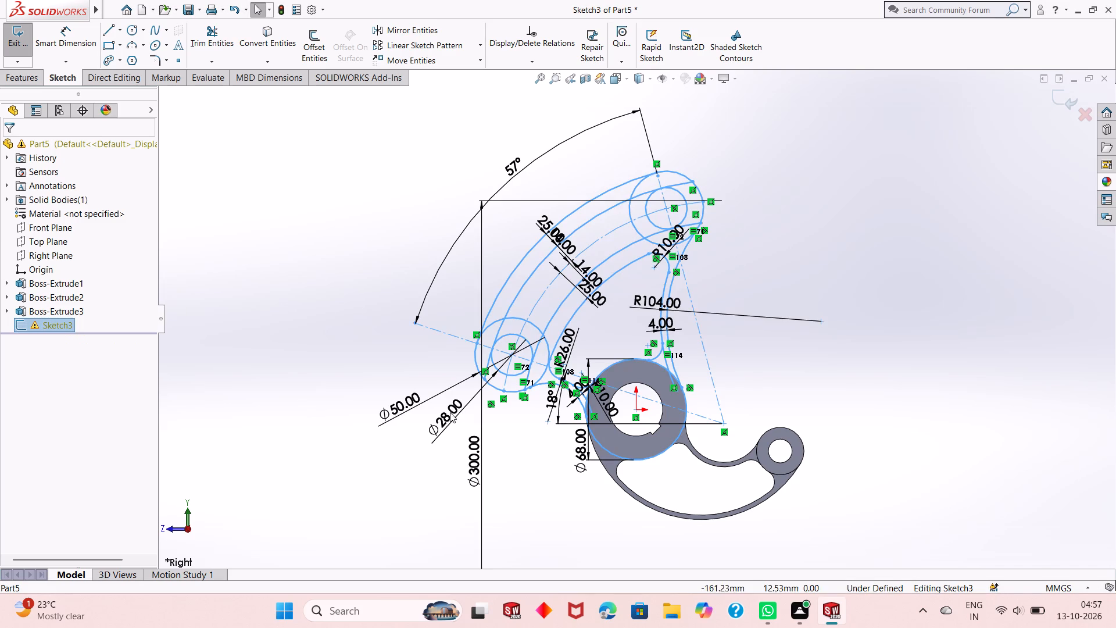
key("Escape")
key("Escape")
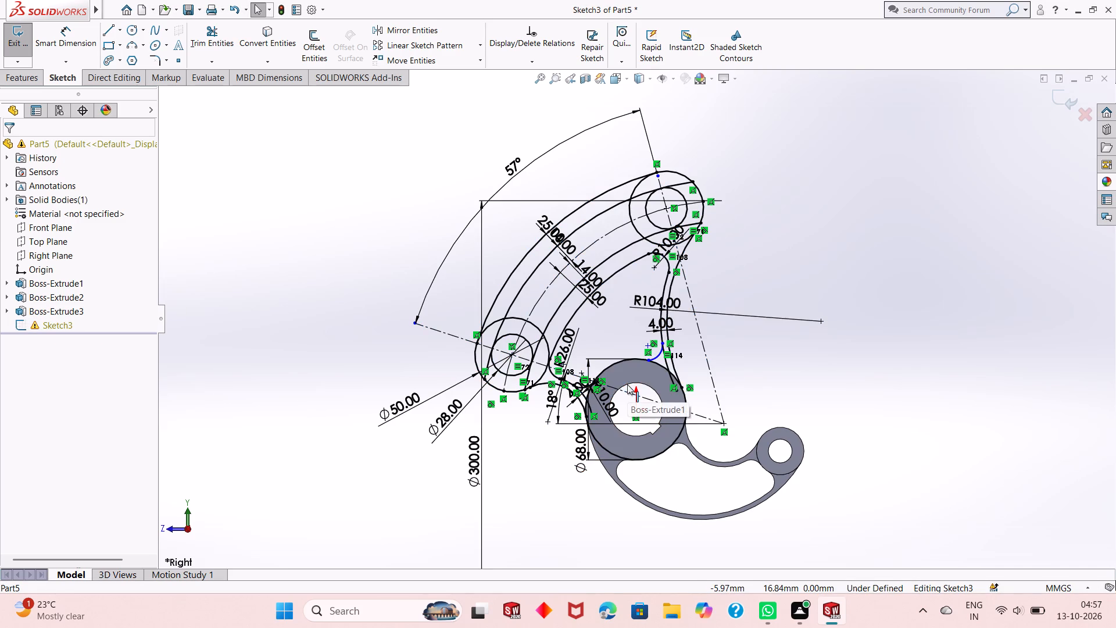
left_click(65, 146)
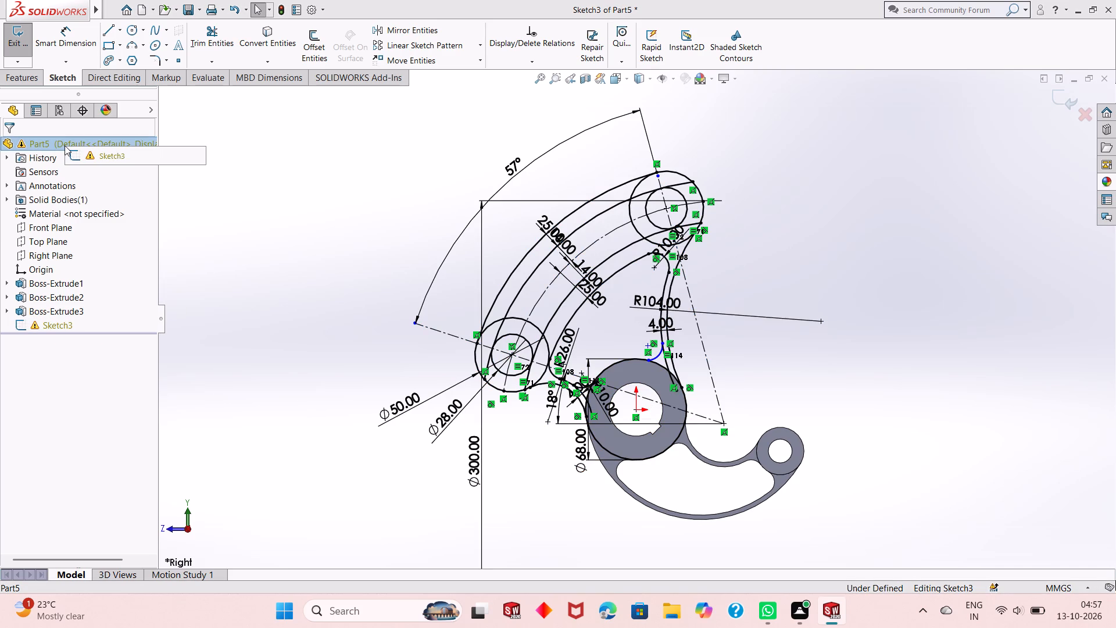
left_click(103, 154)
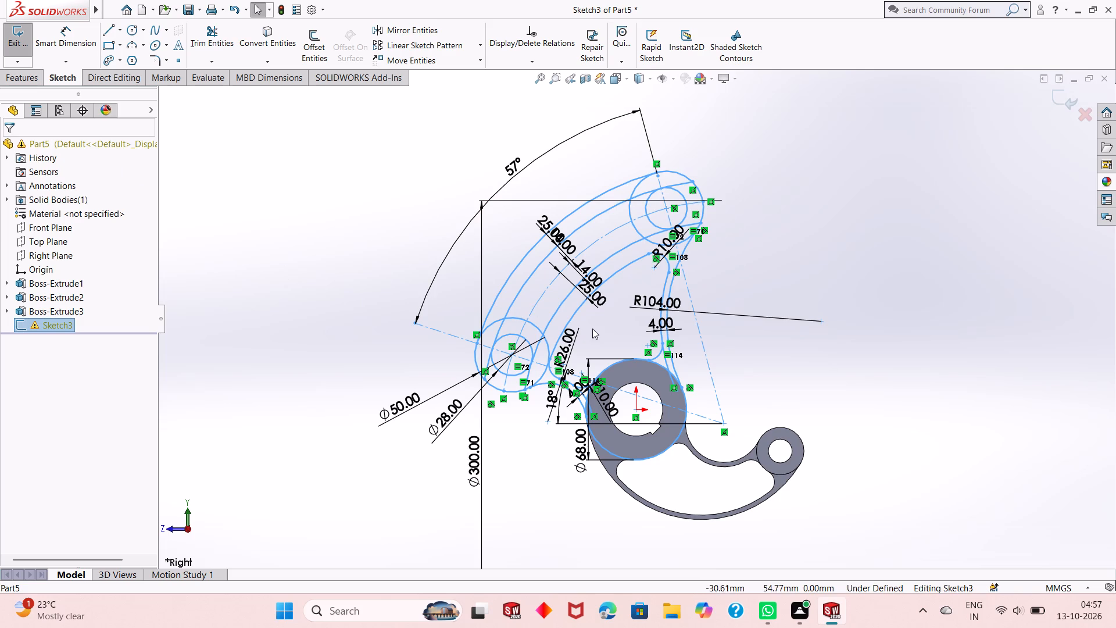
scroll(593, 329, "down", 2)
key("Escape")
key("Escape")
key("Escape")
key("Escape")
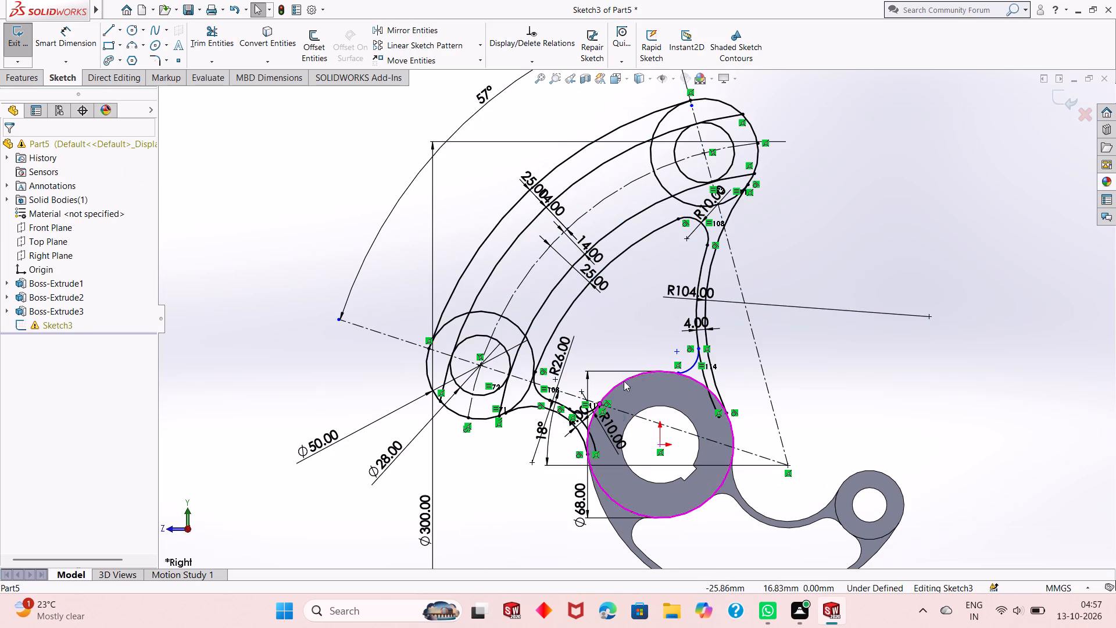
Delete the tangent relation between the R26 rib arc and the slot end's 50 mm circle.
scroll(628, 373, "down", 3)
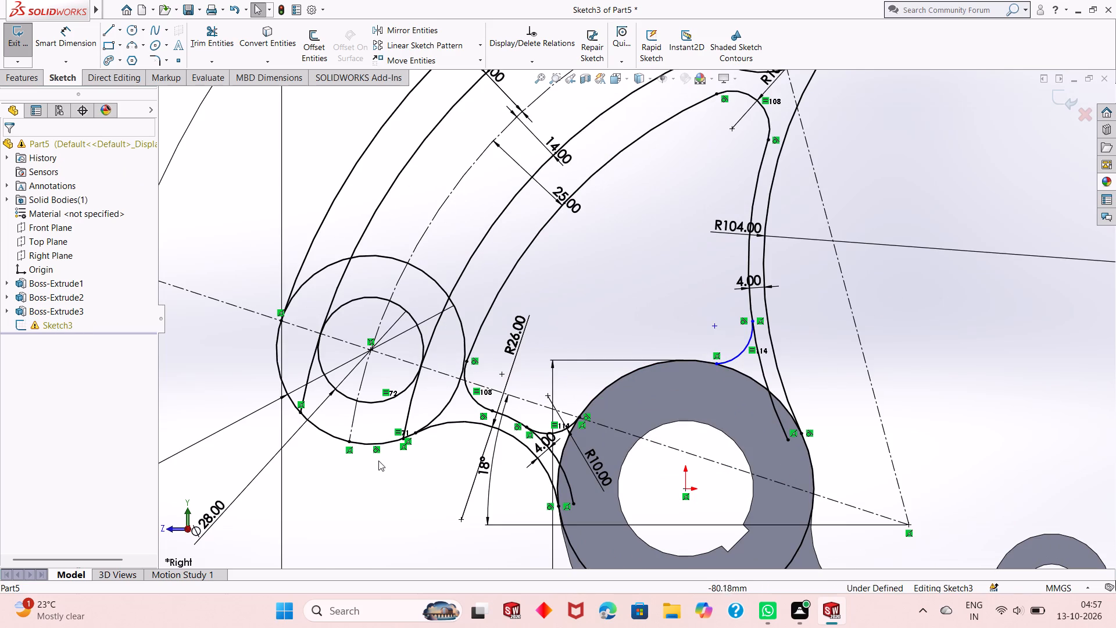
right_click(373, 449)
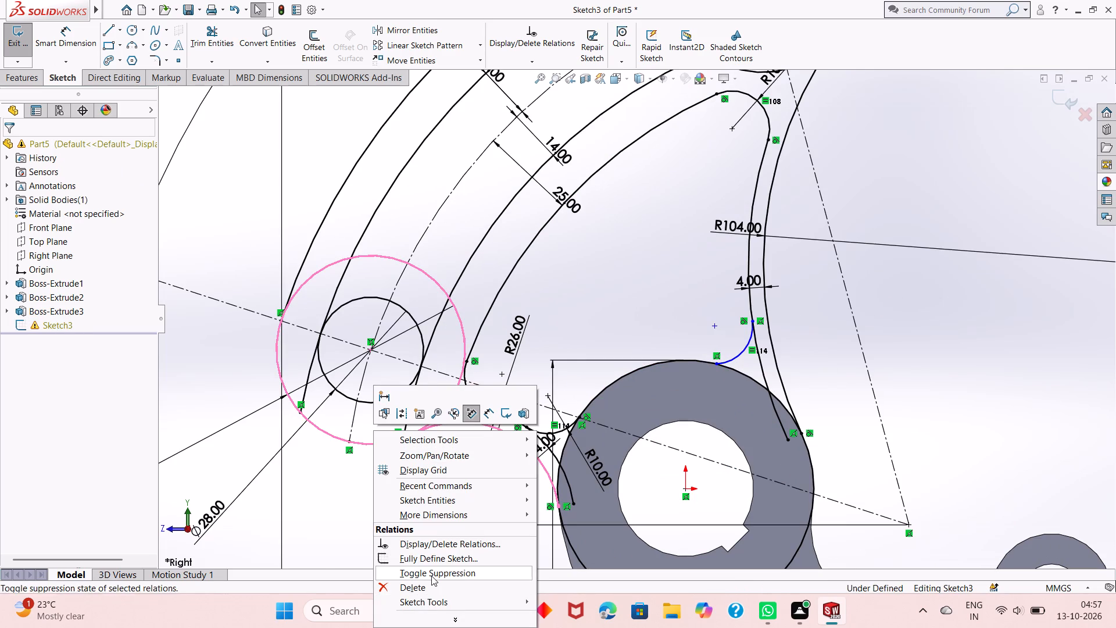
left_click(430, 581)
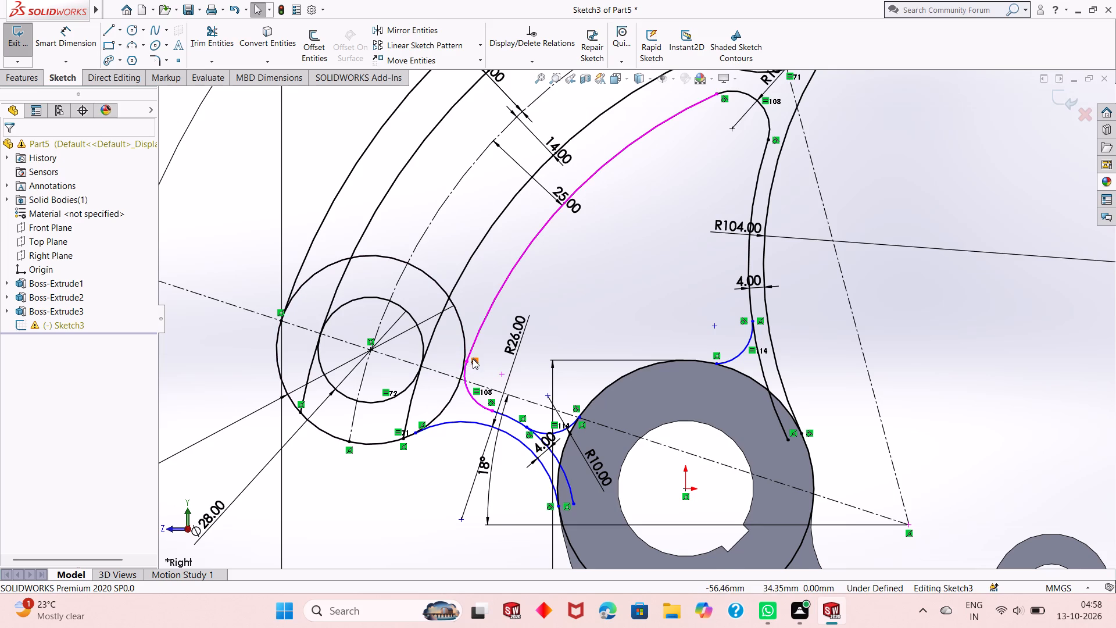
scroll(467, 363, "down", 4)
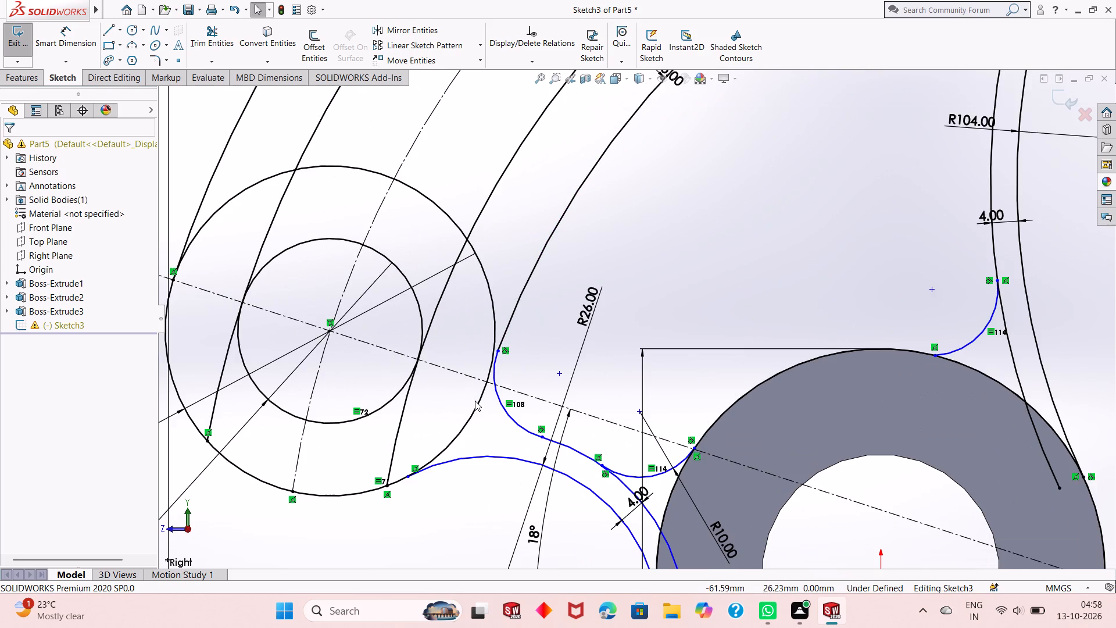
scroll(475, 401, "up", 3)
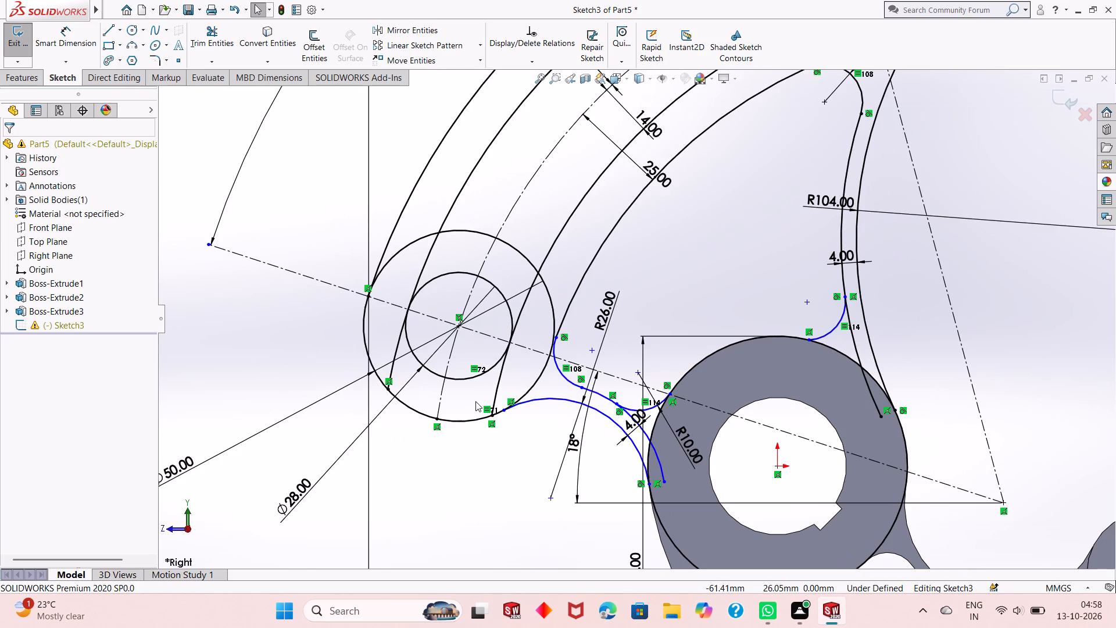
Undo the sketch edits back to before the two 10 mm blend arcs were added between the ribs and the hub.
key("ctrl+z")
key("ctrl+z")
key("ctrl+z")
key("ctrl+z")
key("ctrl+z")
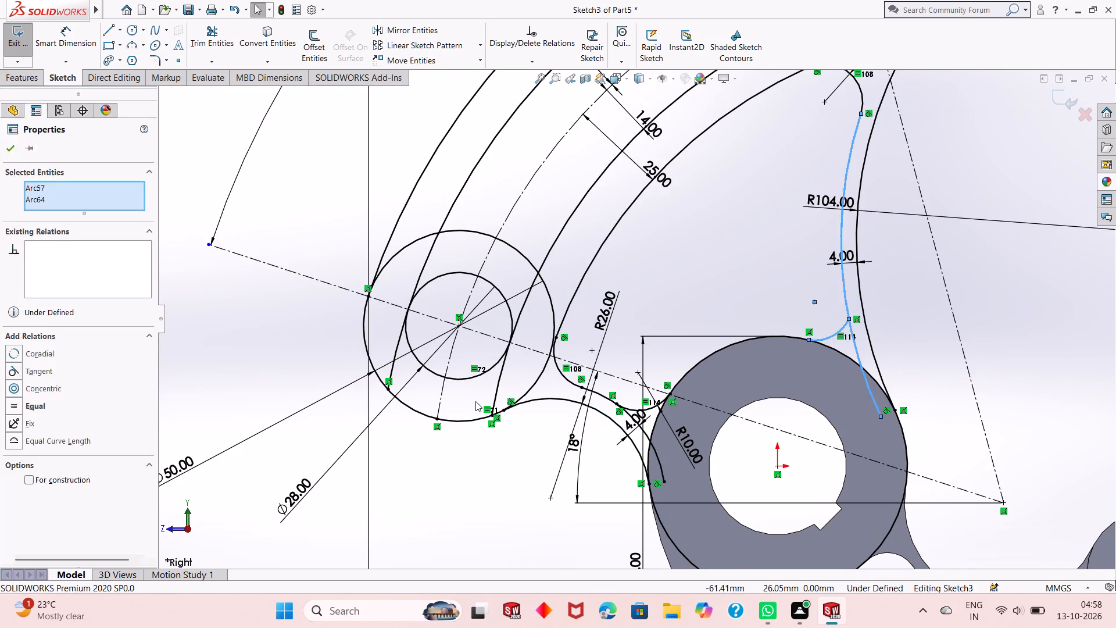
key("ctrl+z")
key("ctrl+z")
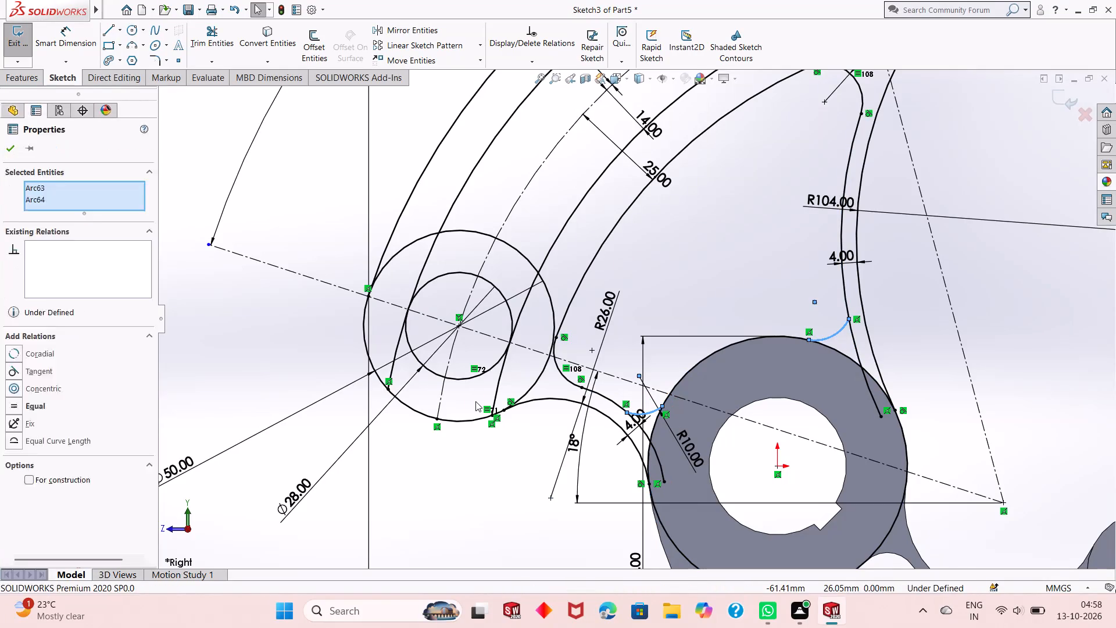
key("ctrl+z")
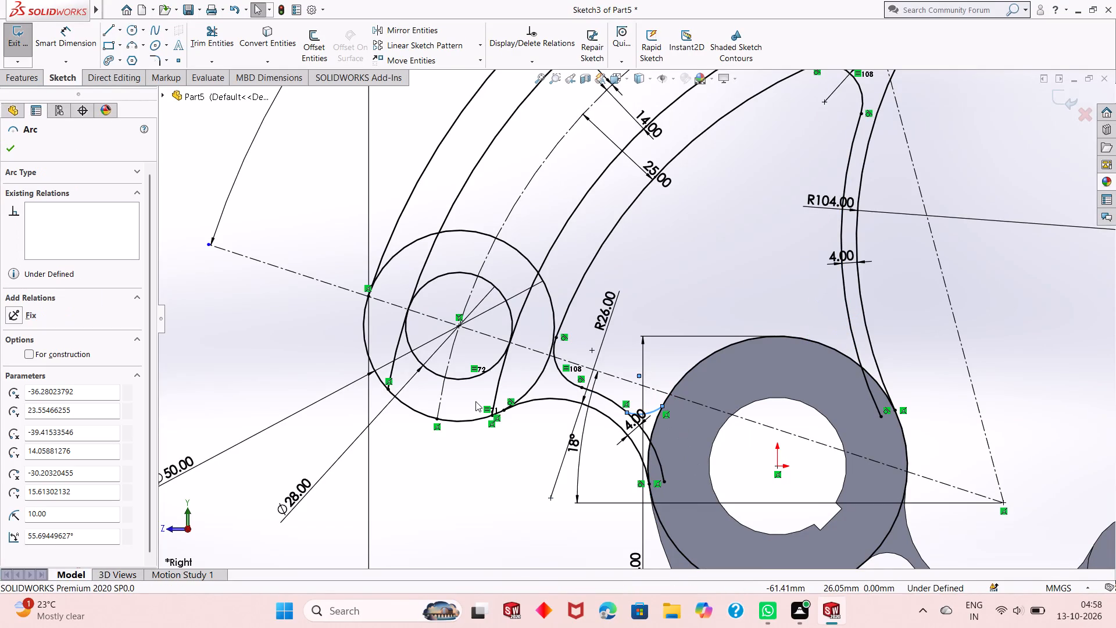
key("ctrl+z")
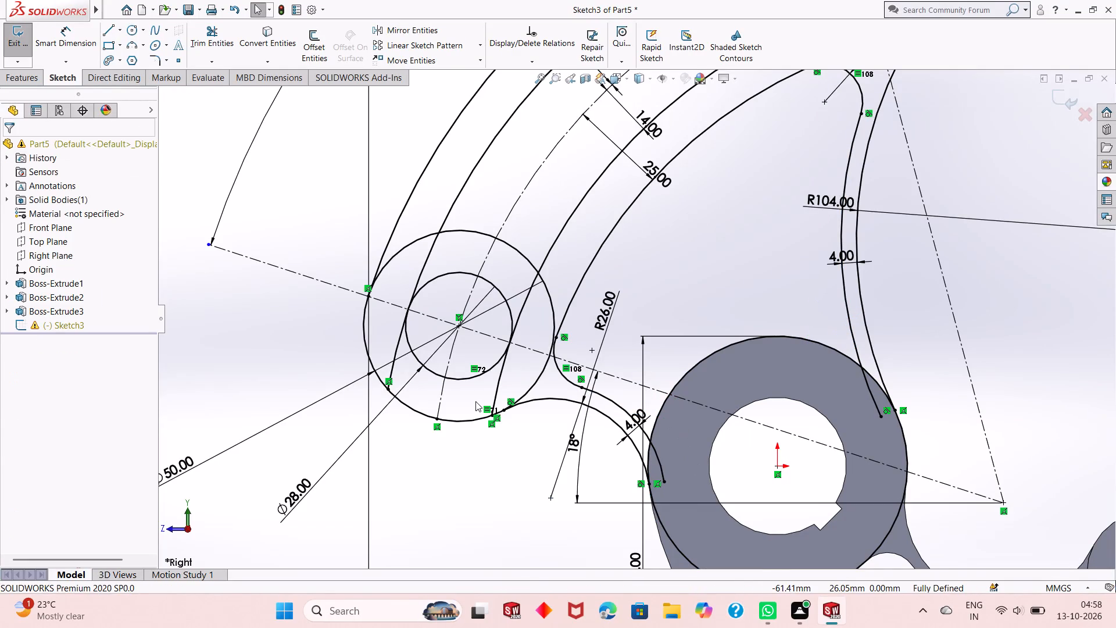
Undo the sketch edits back to before the 4 mm offsets of the R26 and R104 rib arcs were made.
key("ctrl+z")
key("ctrl+z")
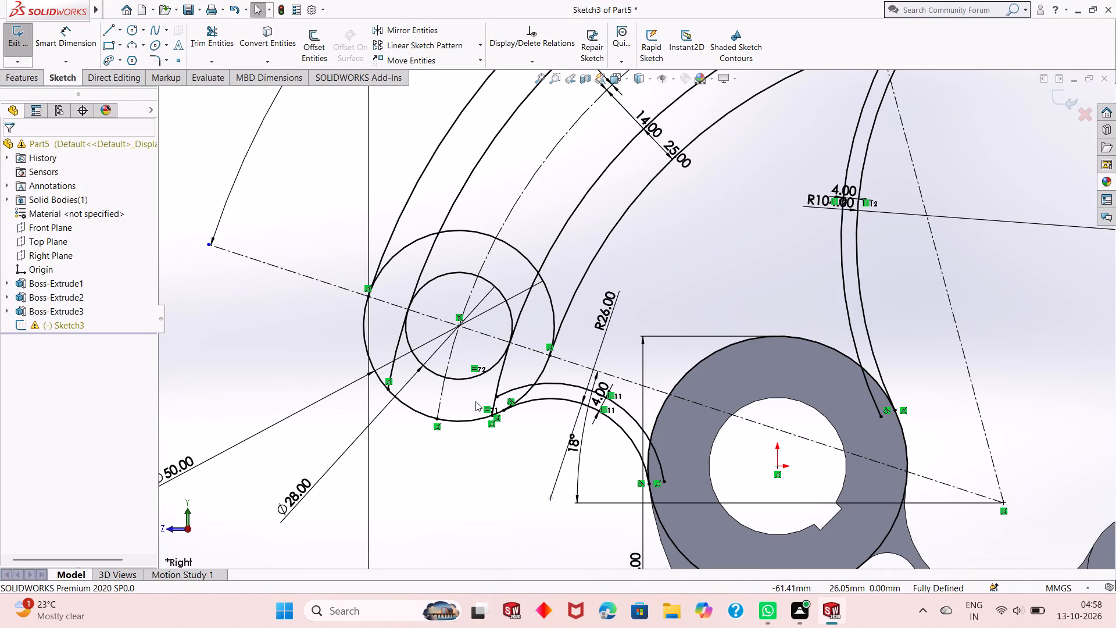
key("ctrl+z")
key("ctrl+z")
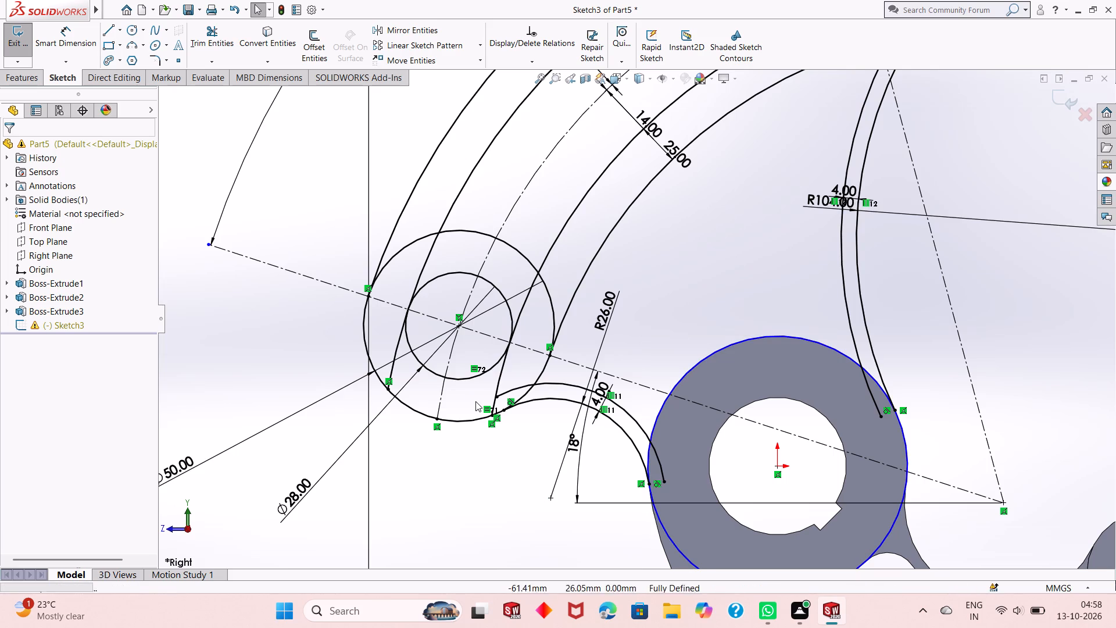
key("ctrl+z")
key("ctrl+z")
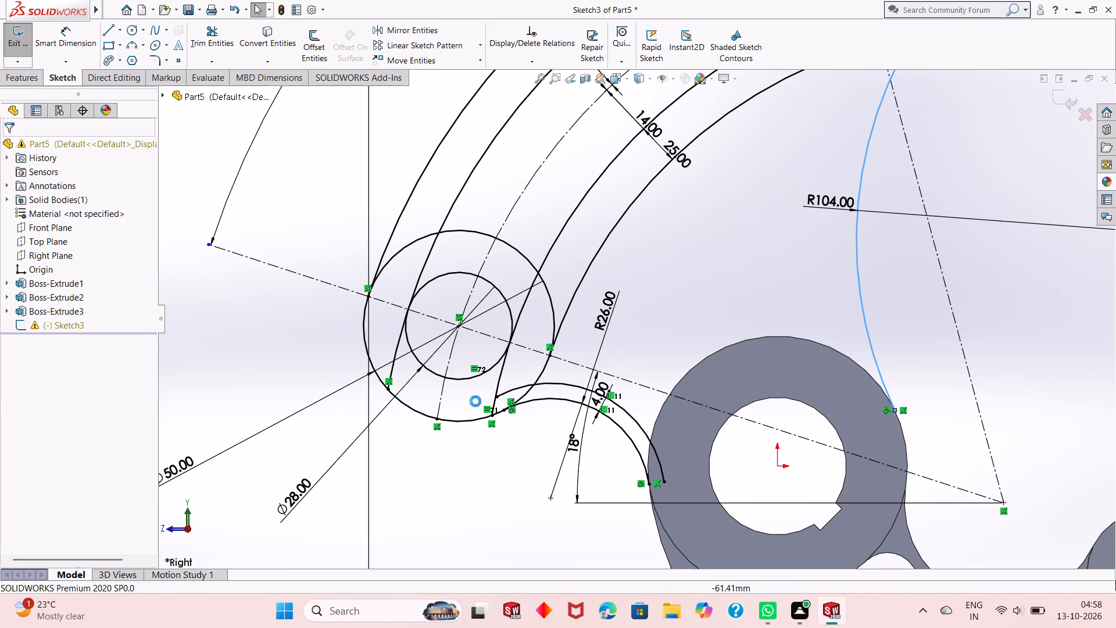
key("ctrl+z")
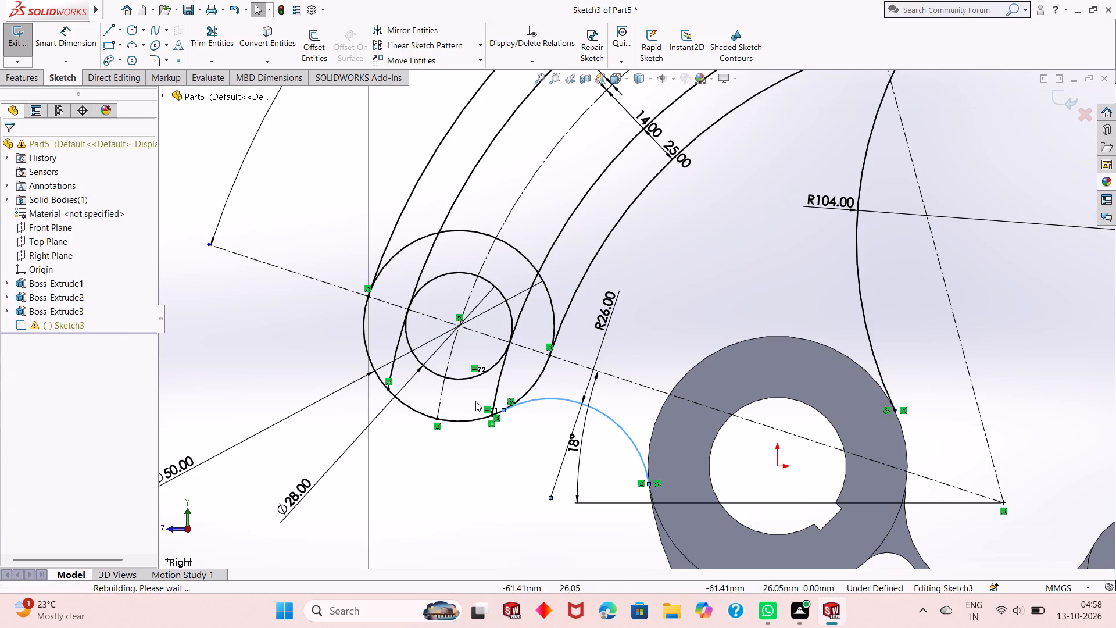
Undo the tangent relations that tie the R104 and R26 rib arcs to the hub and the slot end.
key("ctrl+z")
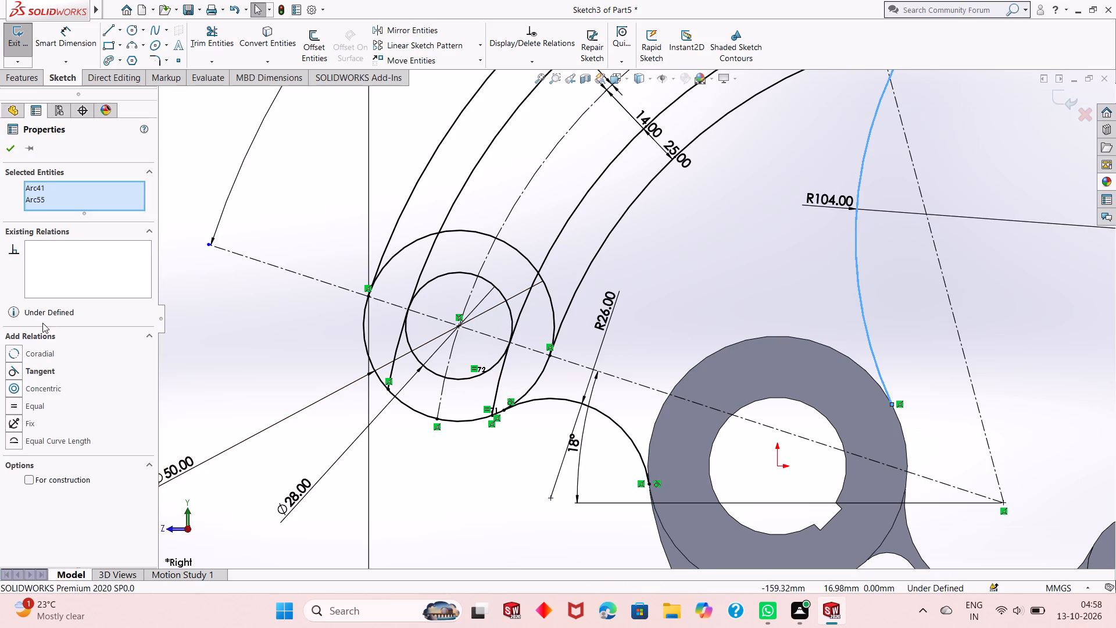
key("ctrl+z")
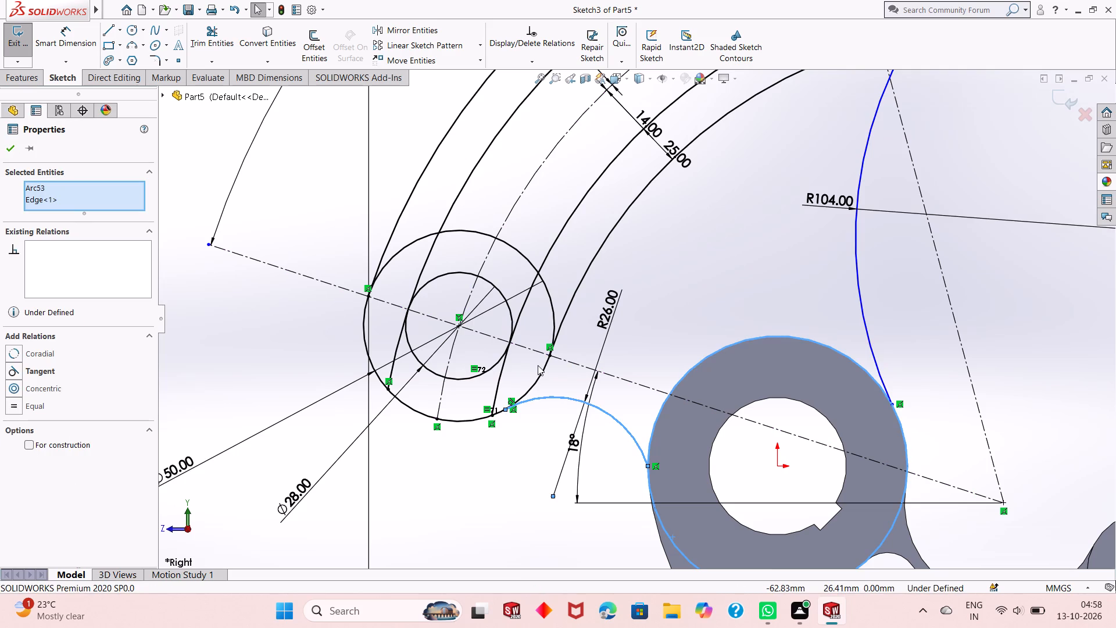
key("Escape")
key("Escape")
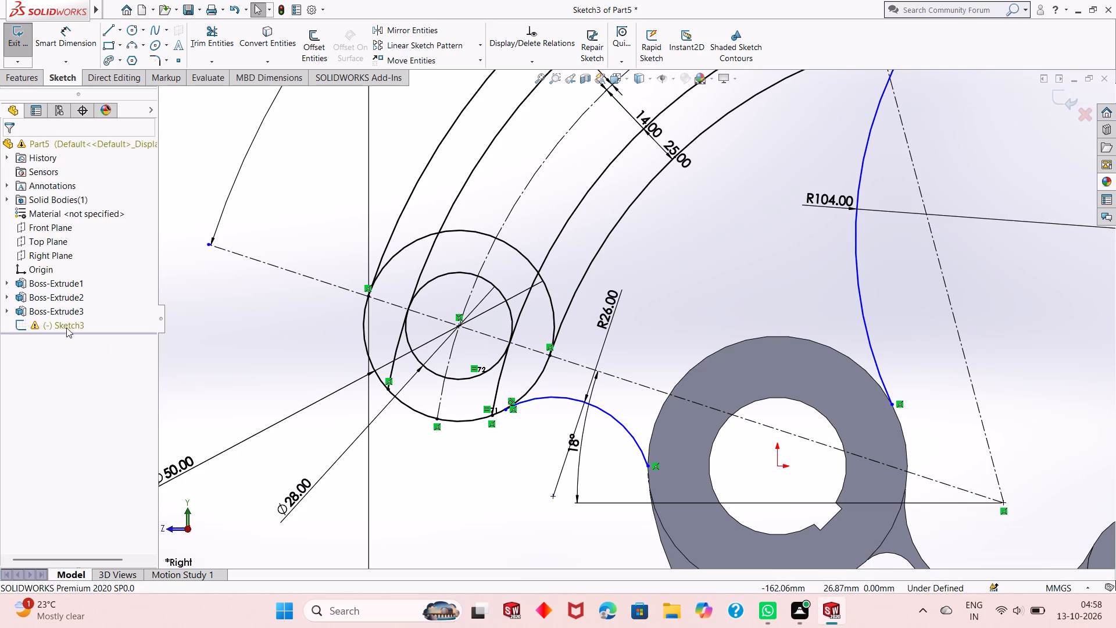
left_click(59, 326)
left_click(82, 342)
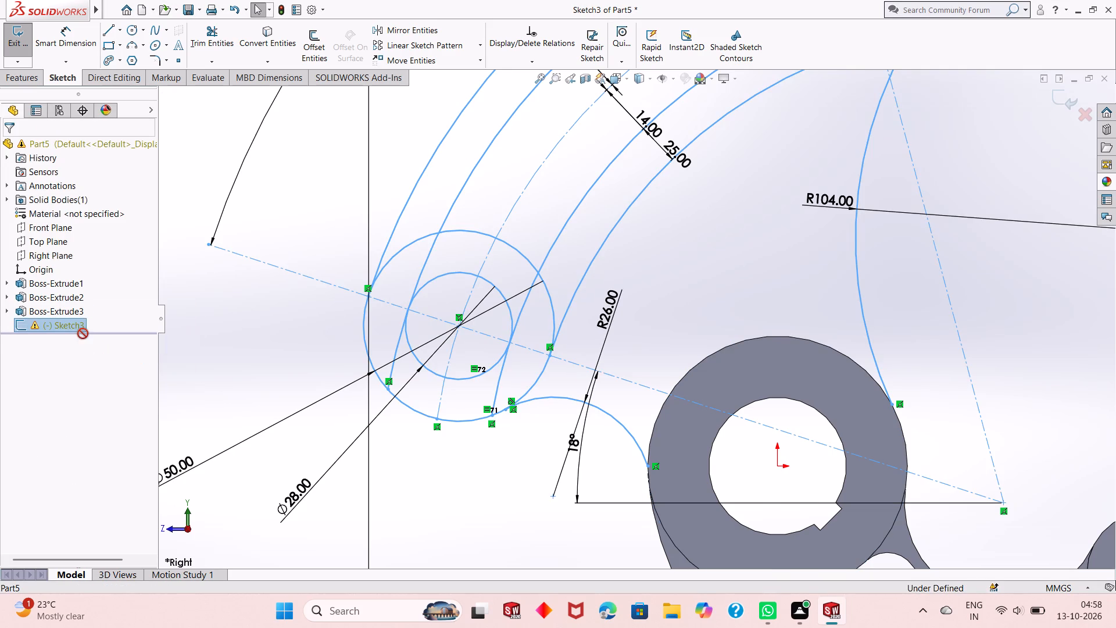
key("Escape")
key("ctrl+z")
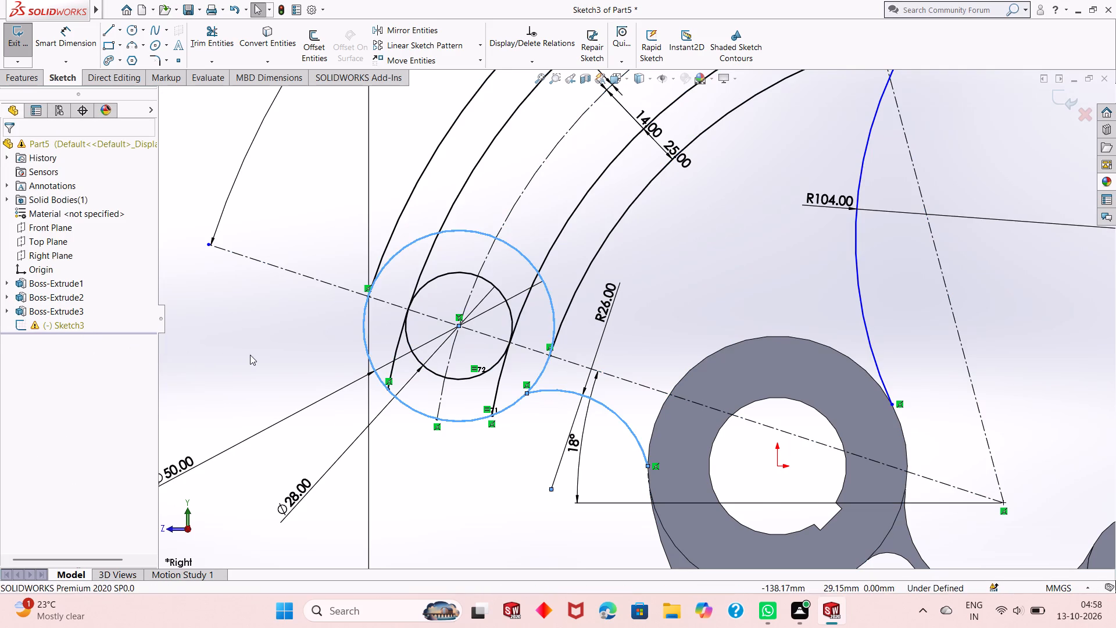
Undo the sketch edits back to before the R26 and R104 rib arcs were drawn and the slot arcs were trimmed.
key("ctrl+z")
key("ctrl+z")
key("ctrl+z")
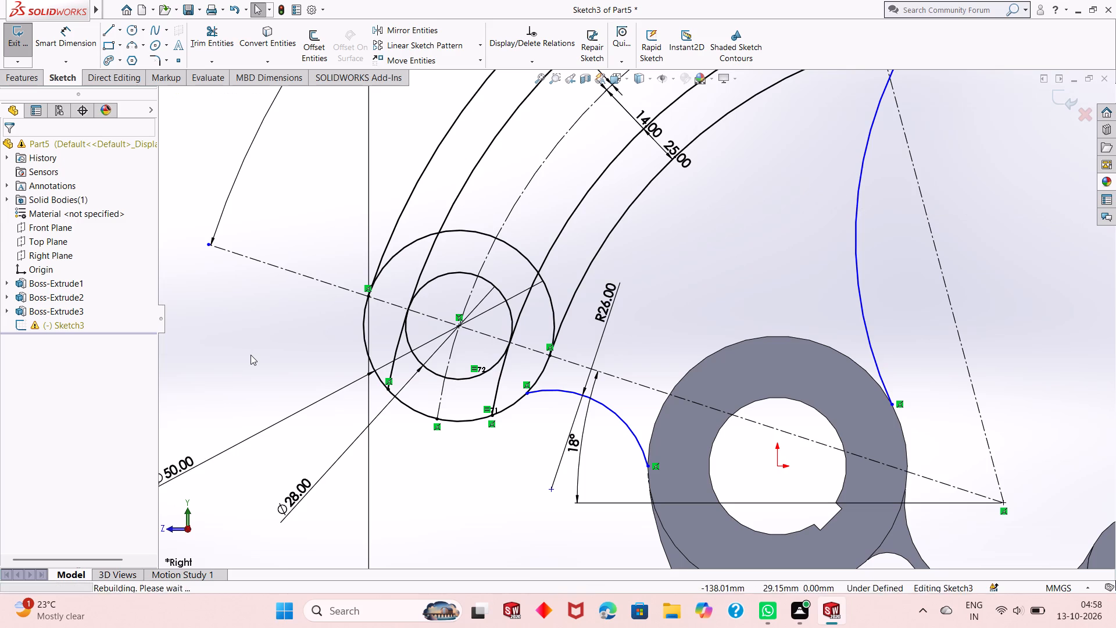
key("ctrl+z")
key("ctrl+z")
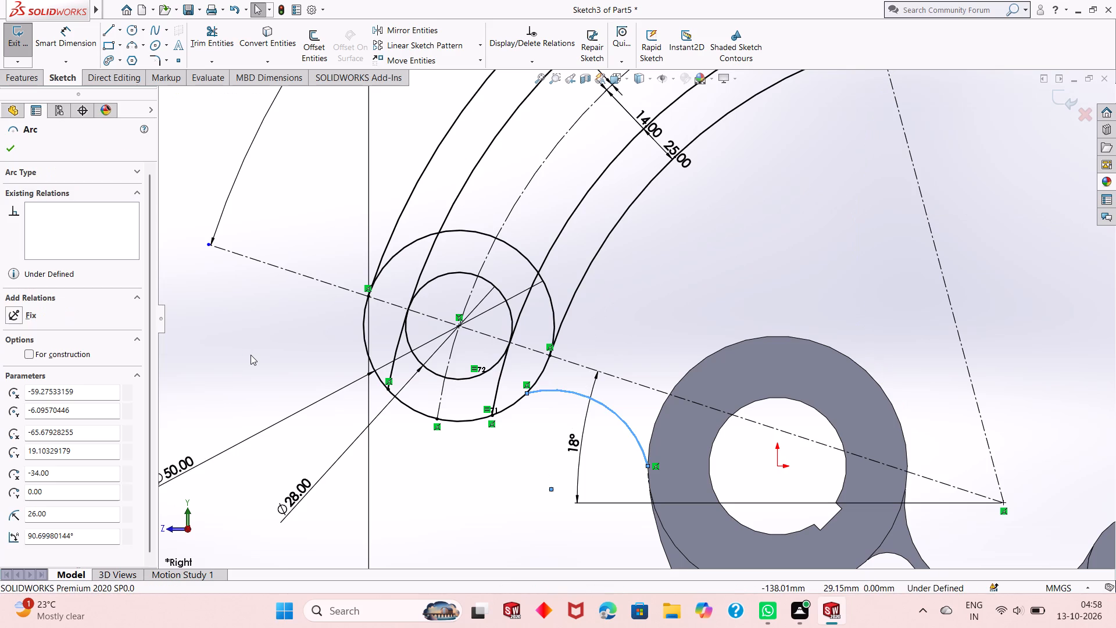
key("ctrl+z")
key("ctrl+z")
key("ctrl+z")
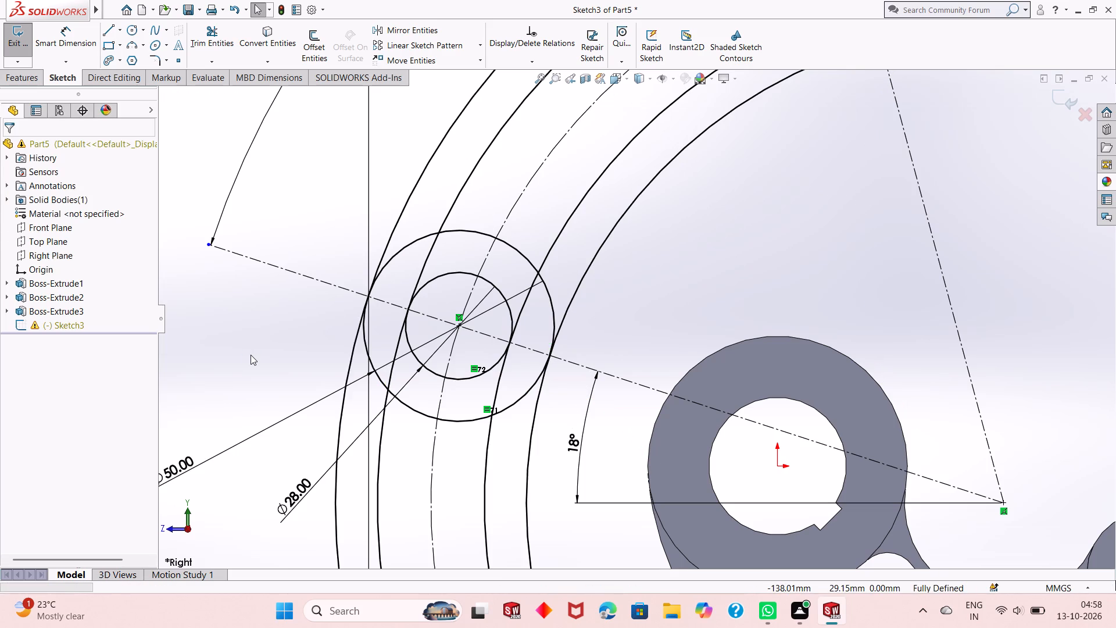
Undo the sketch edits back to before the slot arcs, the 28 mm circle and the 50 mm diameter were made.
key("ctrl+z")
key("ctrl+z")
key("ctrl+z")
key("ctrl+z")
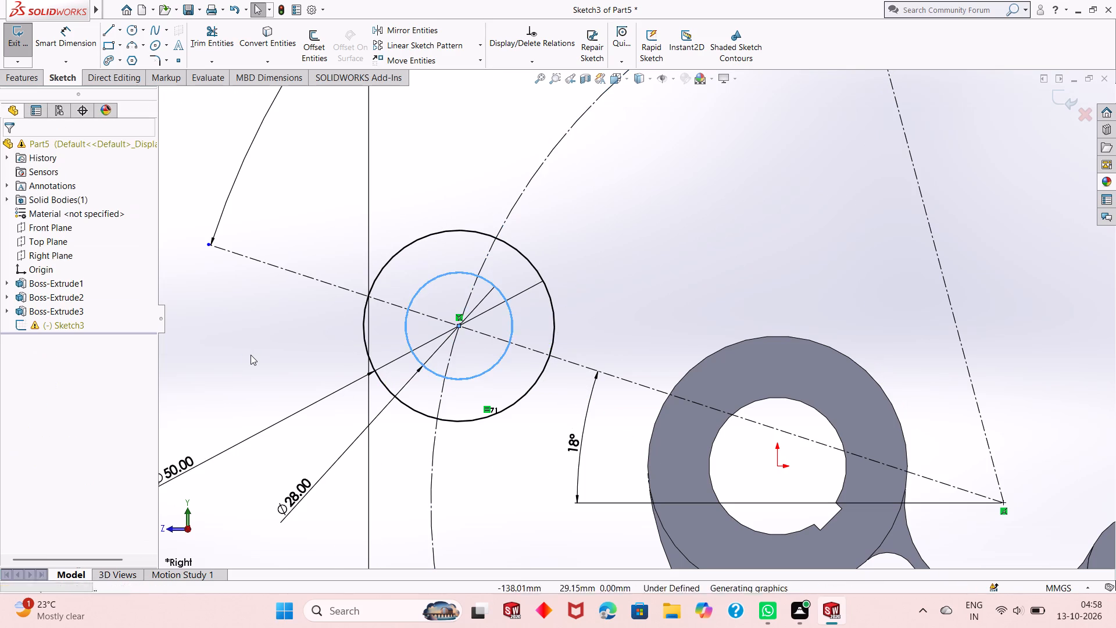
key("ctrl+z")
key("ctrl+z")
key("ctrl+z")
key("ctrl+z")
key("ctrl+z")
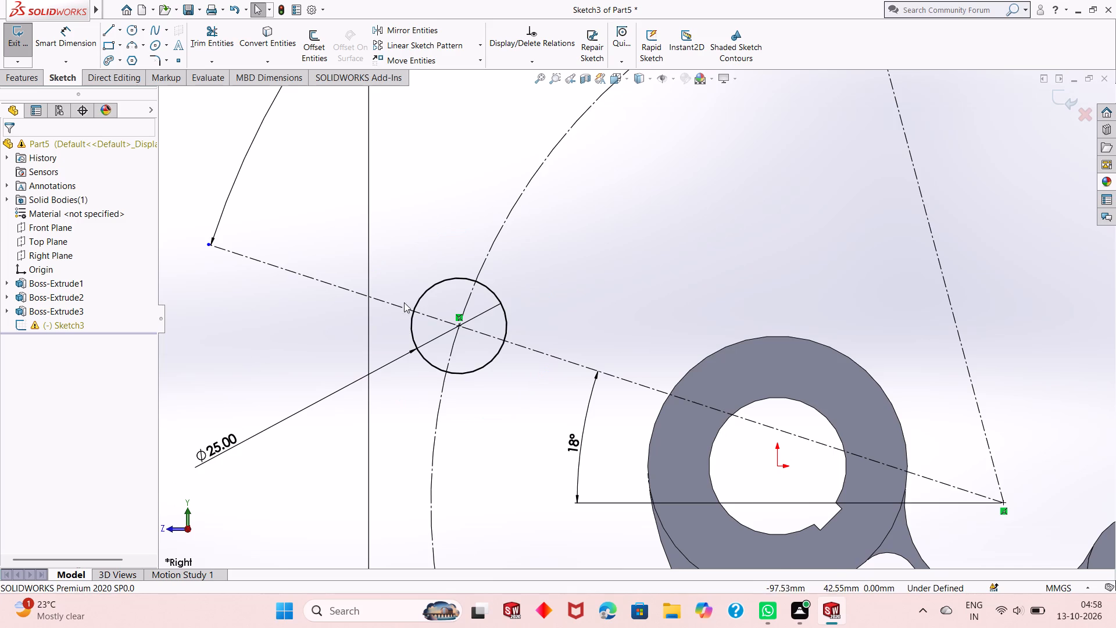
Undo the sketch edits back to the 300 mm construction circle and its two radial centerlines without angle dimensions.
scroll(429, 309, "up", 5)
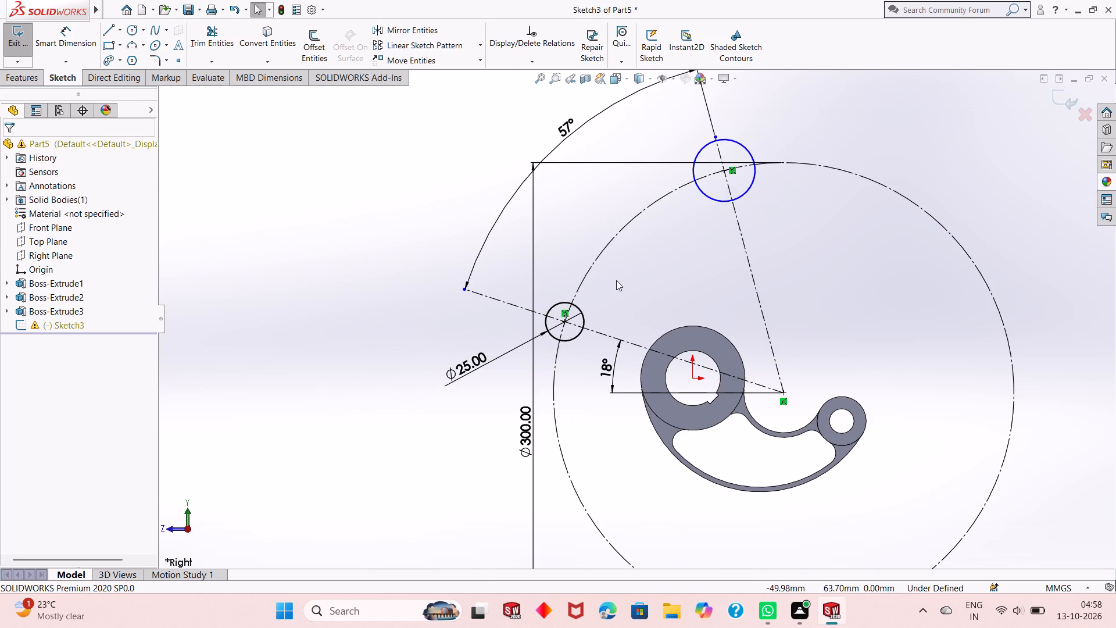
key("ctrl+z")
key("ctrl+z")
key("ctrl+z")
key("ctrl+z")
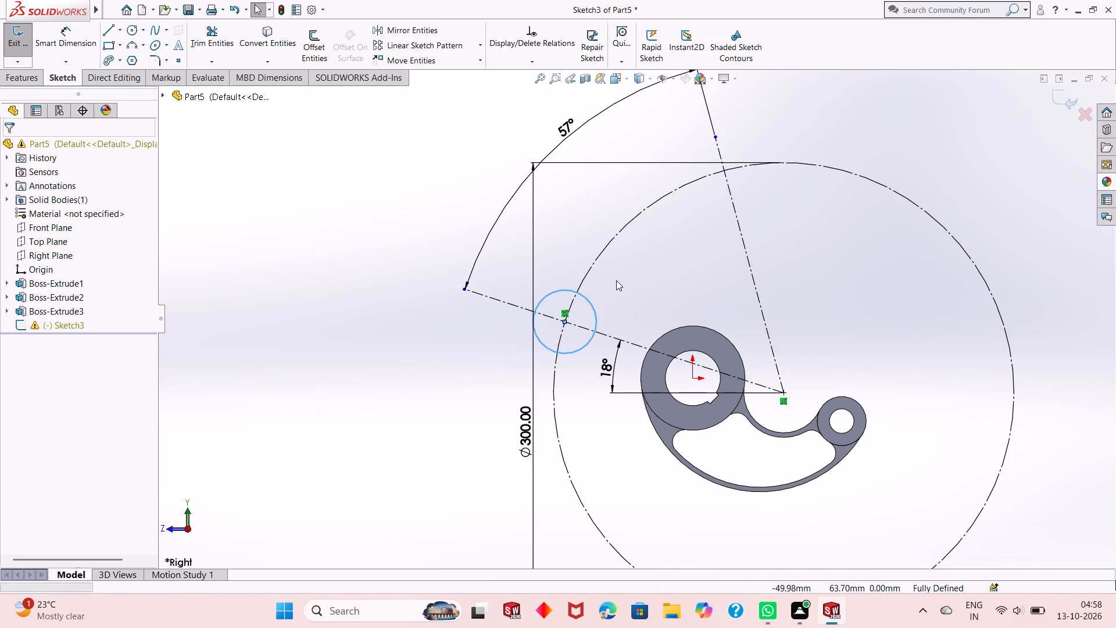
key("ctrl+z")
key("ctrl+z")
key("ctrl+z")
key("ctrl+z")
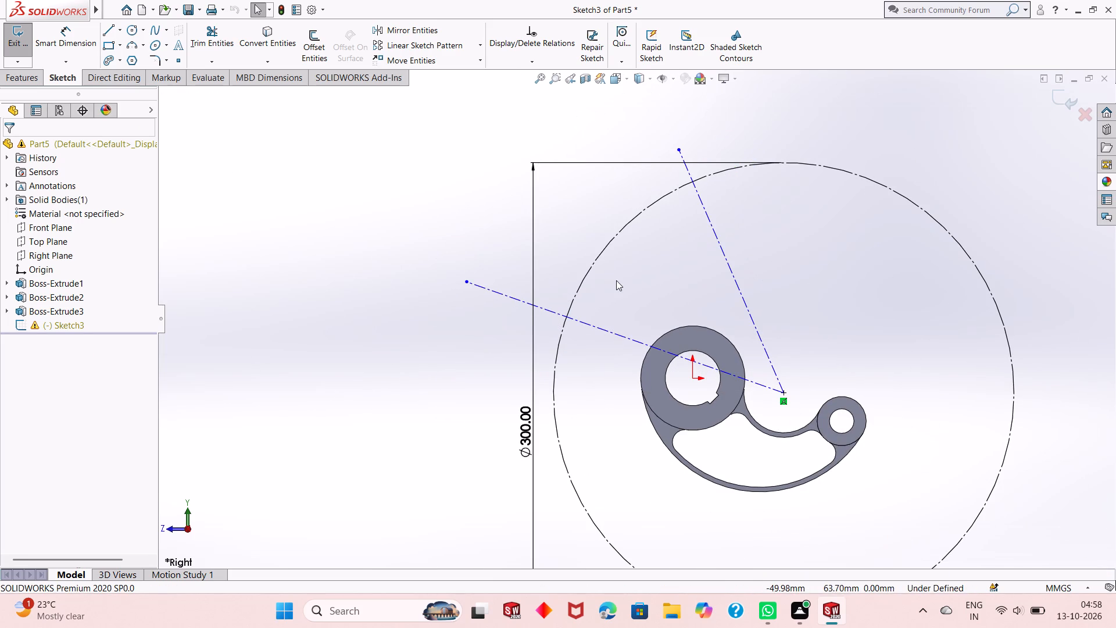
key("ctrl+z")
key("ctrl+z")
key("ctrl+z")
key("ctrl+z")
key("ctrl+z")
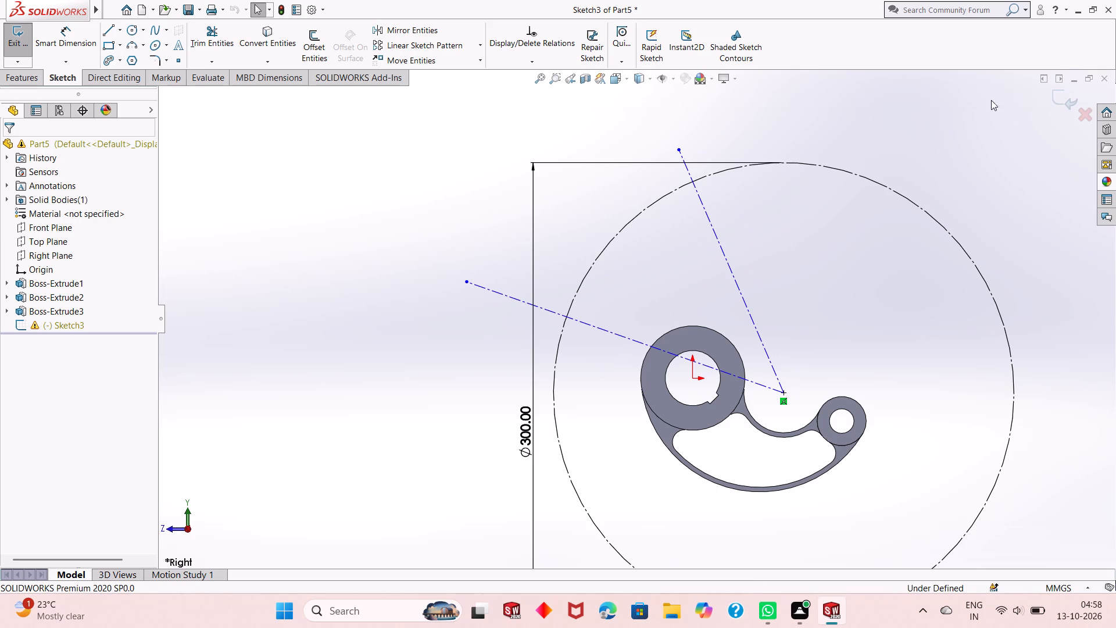
Exit the arm sketch and delete Sketch3 from the part.
left_click(1067, 95)
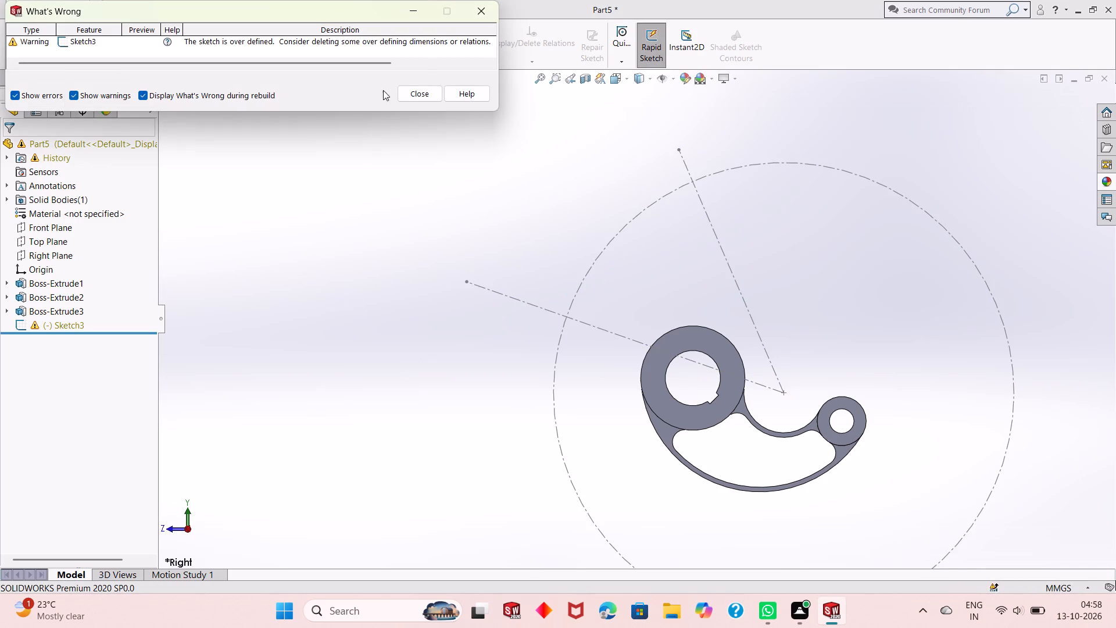
left_click(475, 13)
right_click(60, 322)
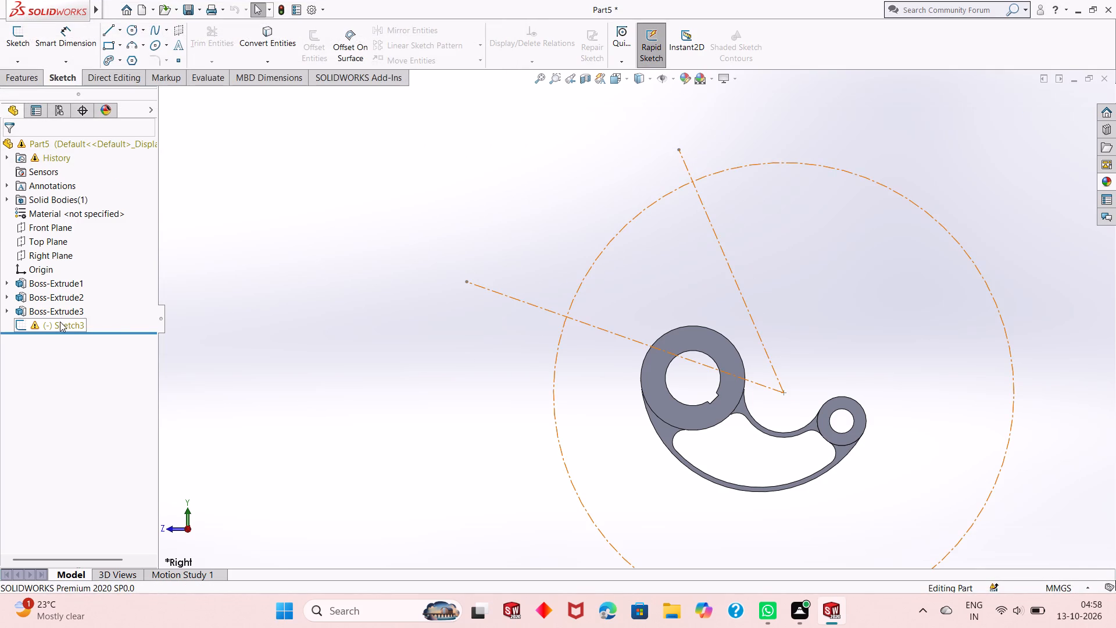
left_click(103, 418)
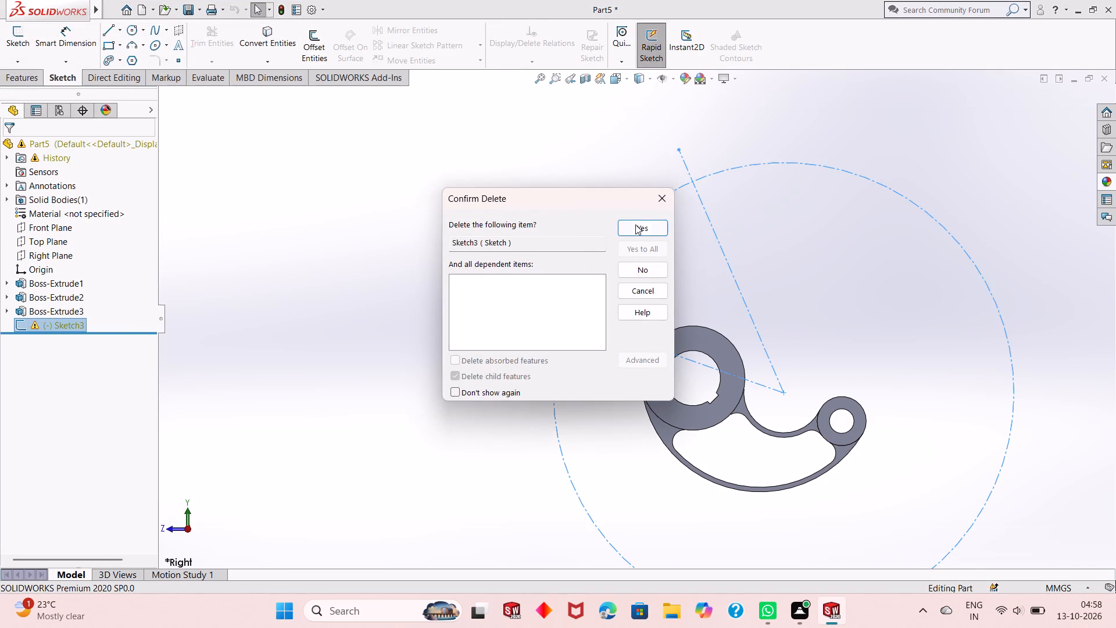
left_click(639, 223)
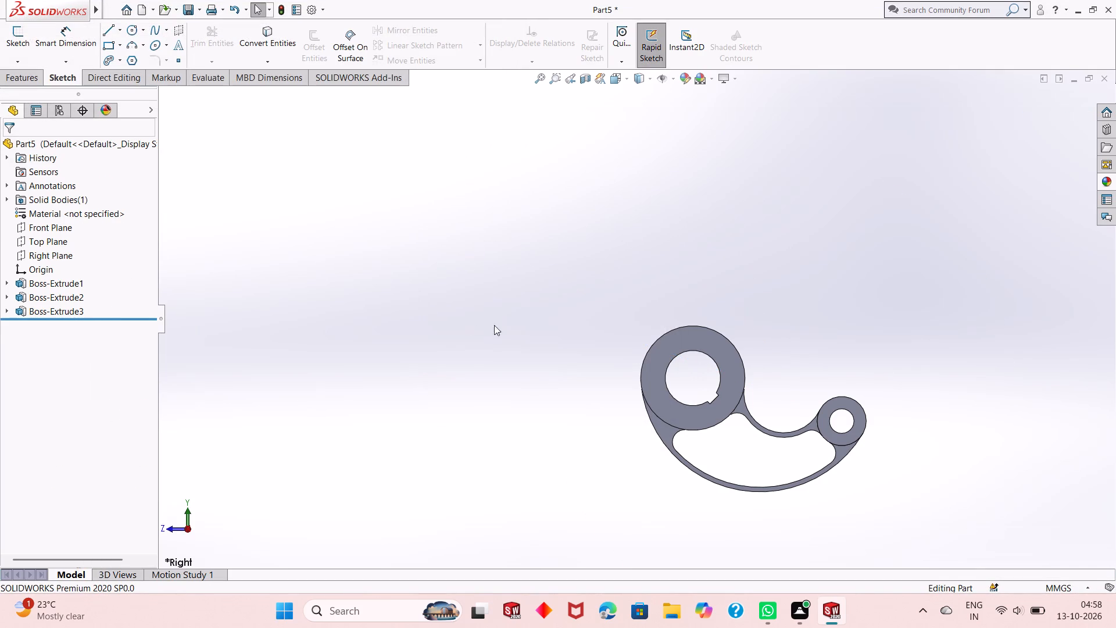
Start a new sketch on the Right Plane, viewed face-on.
scroll(628, 341, "up", 1)
scroll(898, 363, "down", 1)
middle_click_drag(723, 335, 697, 406)
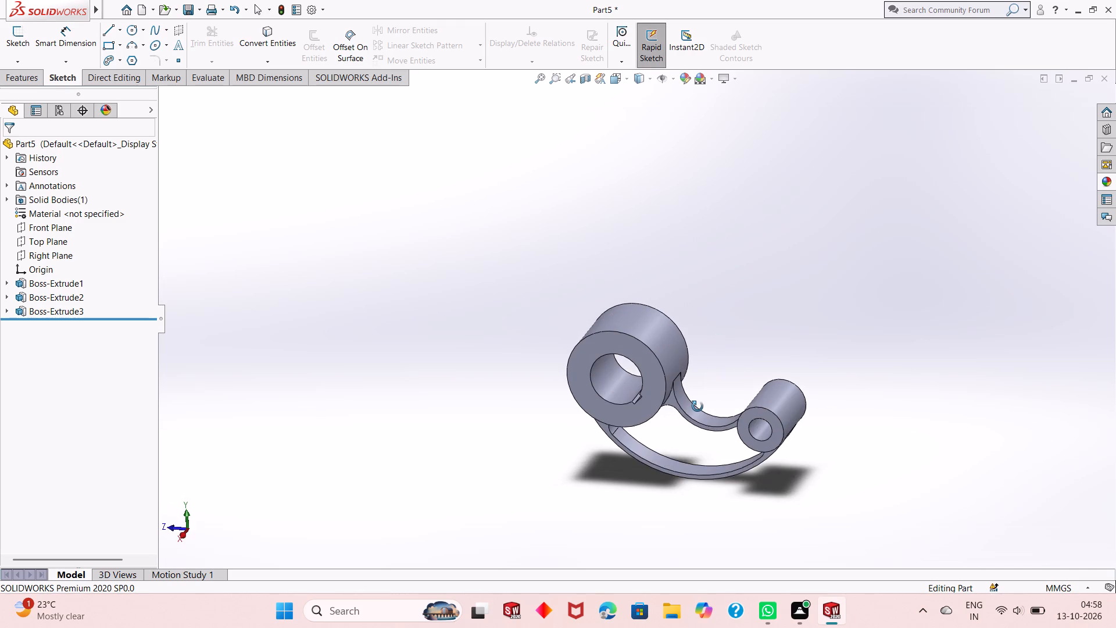
middle_click_drag(697, 406, 707, 348)
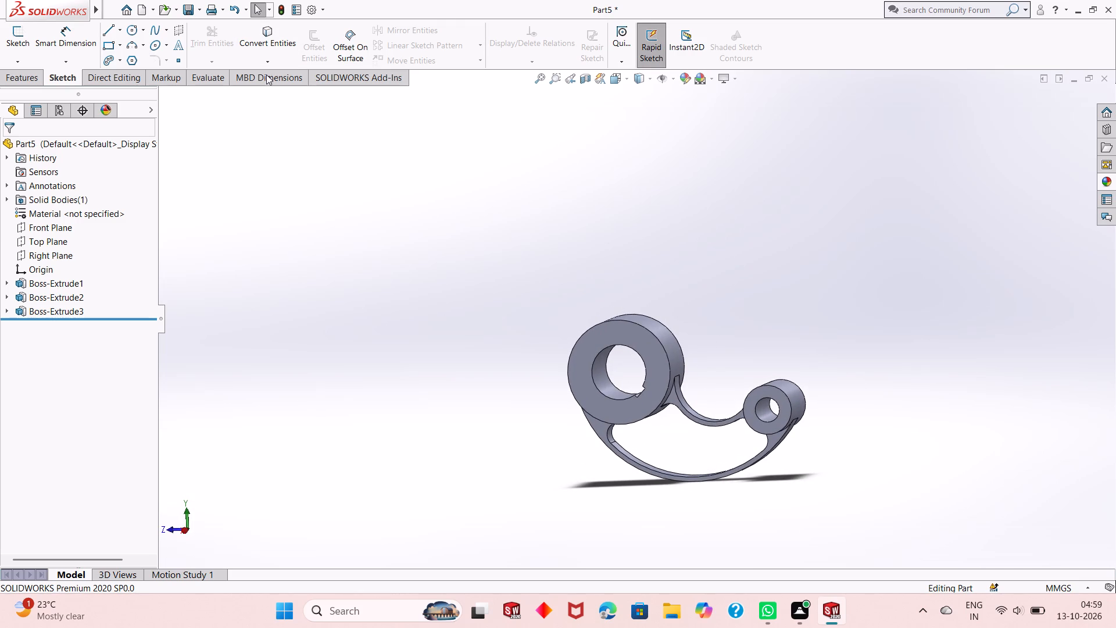
left_click(35, 75)
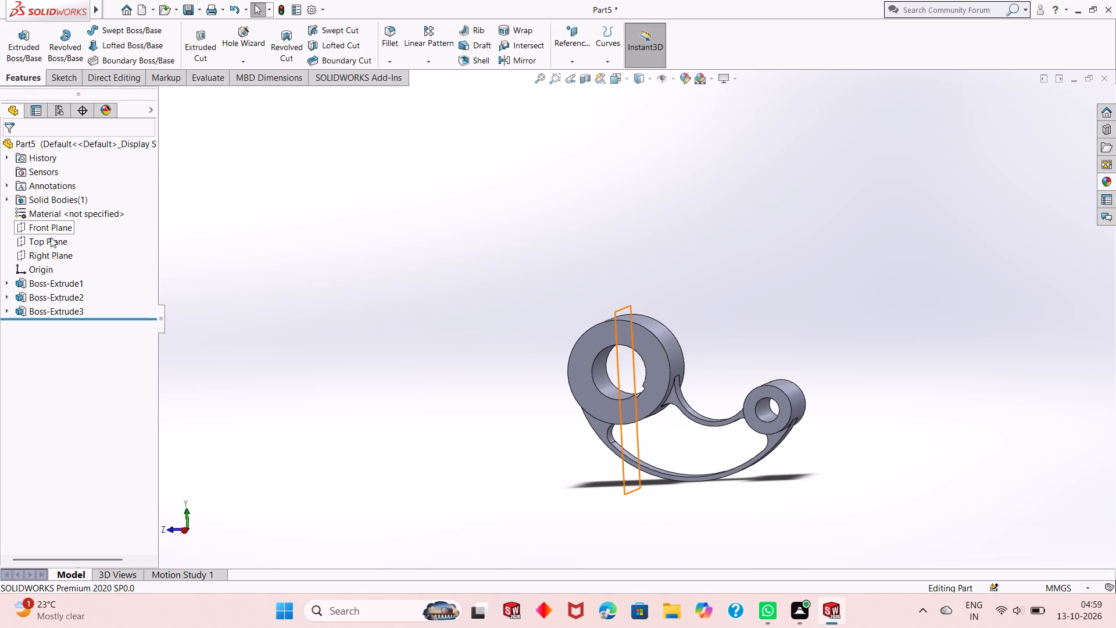
left_click(48, 254)
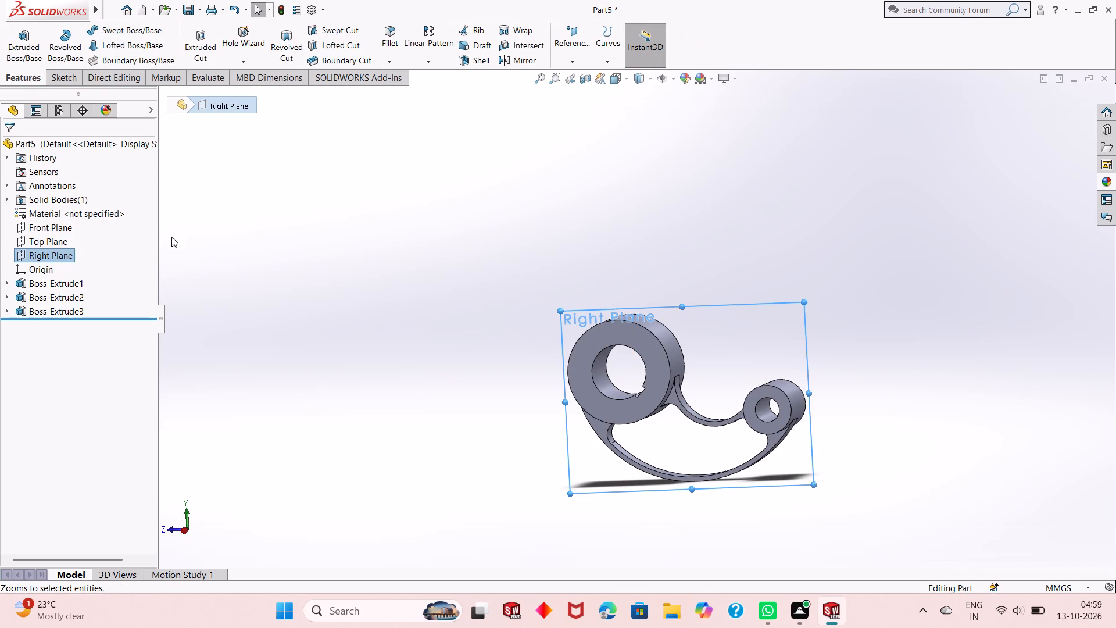
left_click(53, 250)
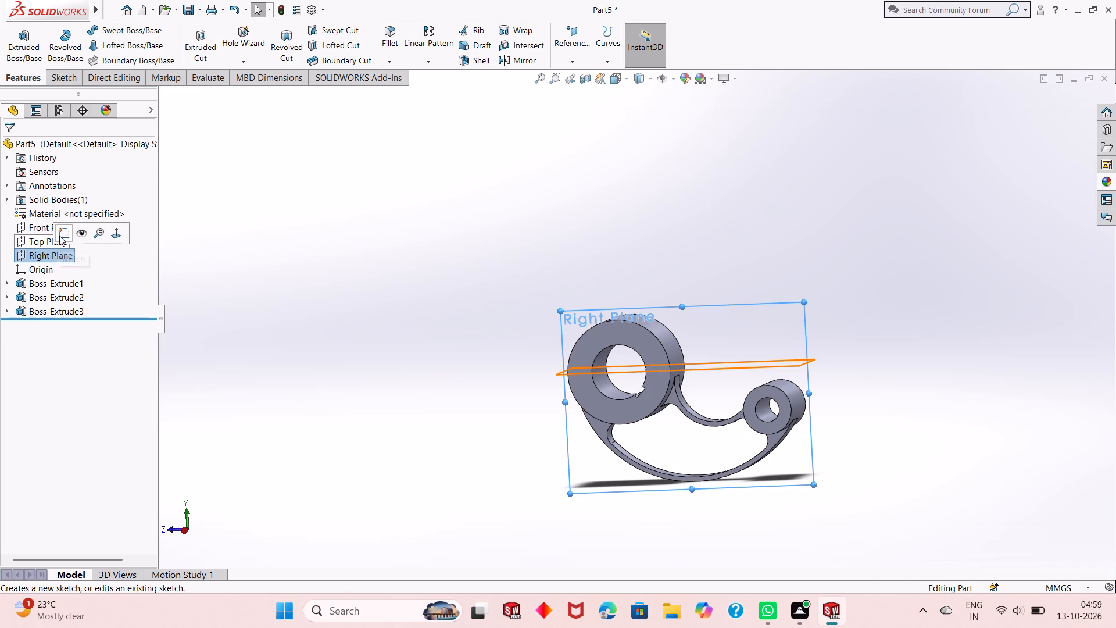
left_click(61, 230)
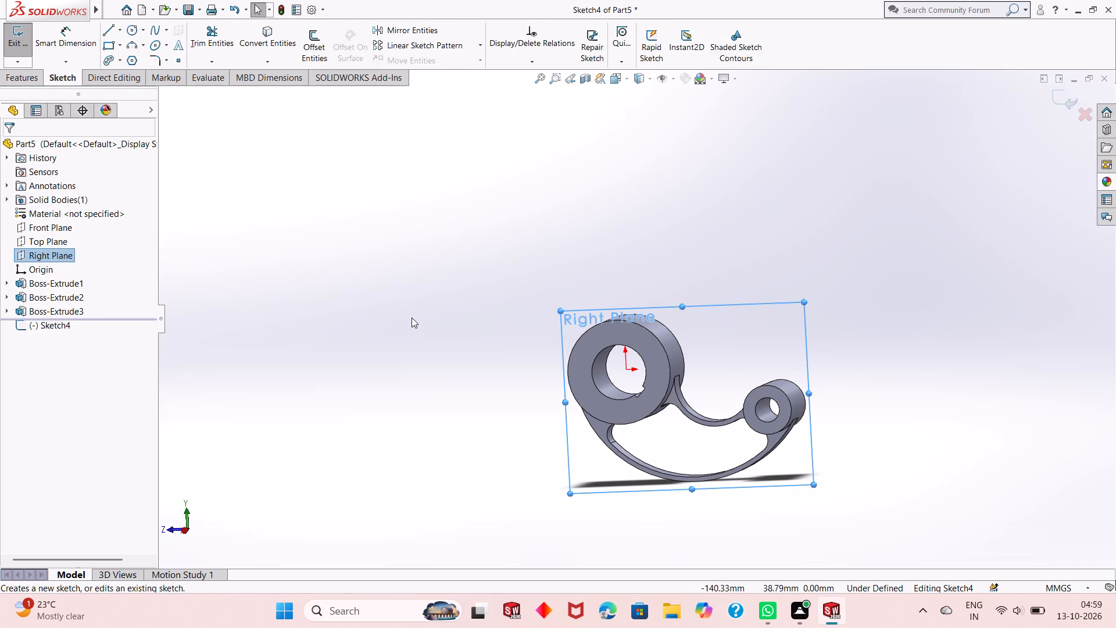
key("ctrl+8")
scroll(532, 378, "up", 3)
key("Escape")
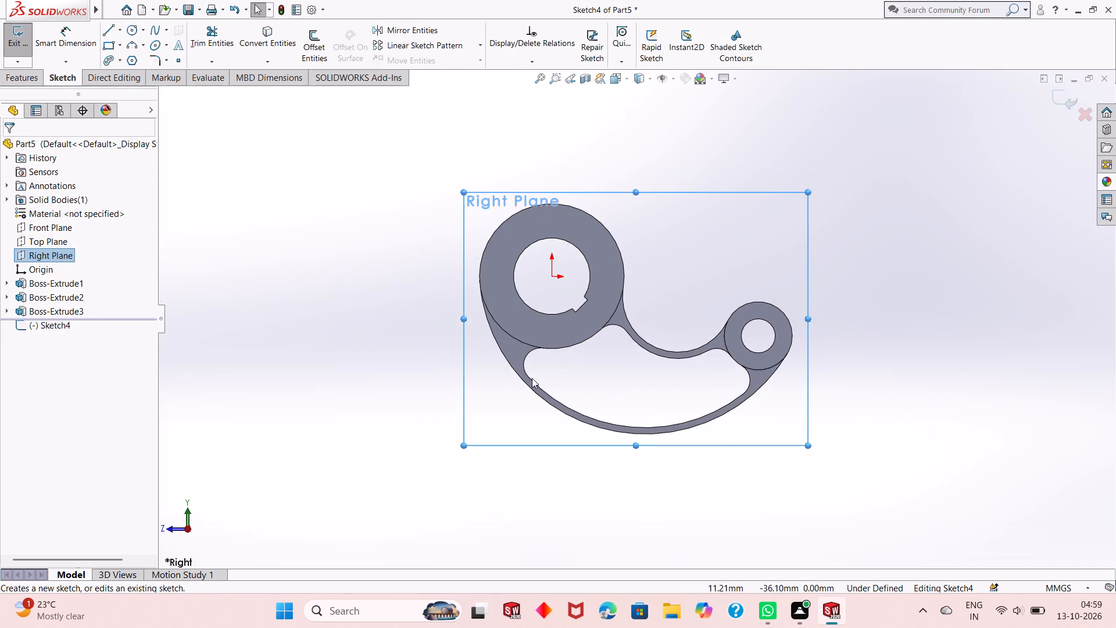
scroll(532, 378, "up", 2)
scroll(663, 240, "down", 2)
scroll(623, 362, "up", 1)
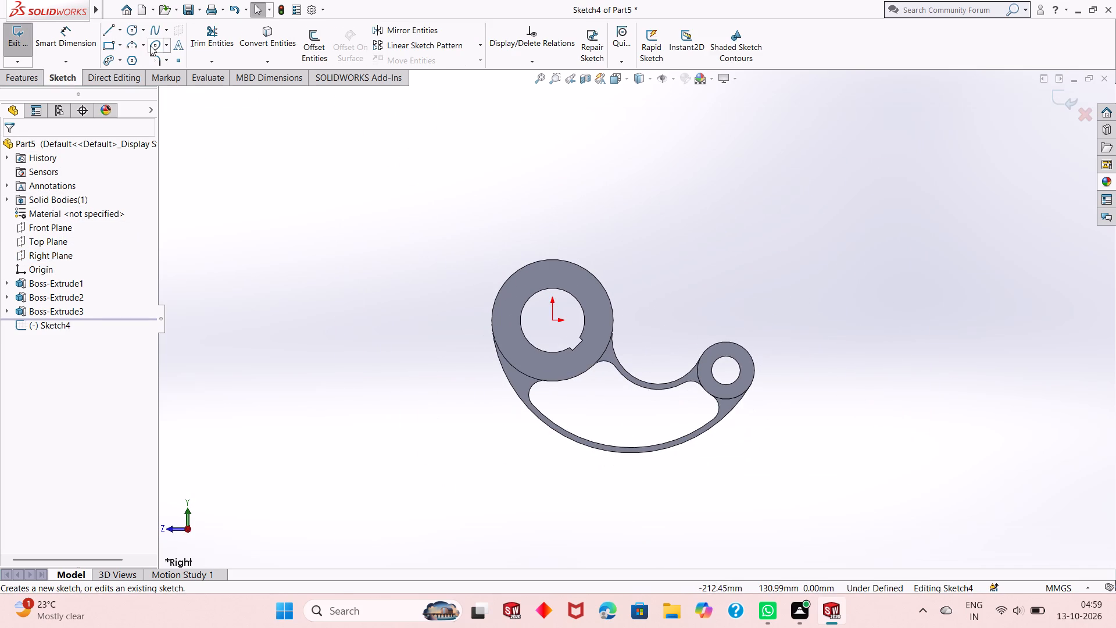
Draw a steep centerline from the centre of the concave rib arc up to a point above the hub.
left_click(118, 29)
left_click(123, 58)
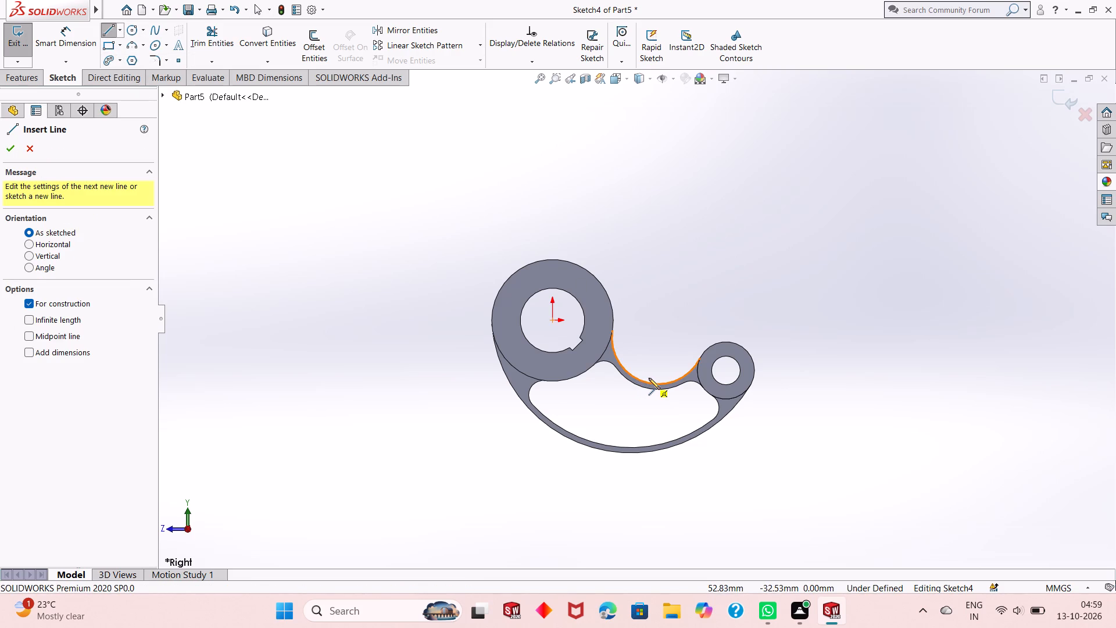
left_click(660, 337)
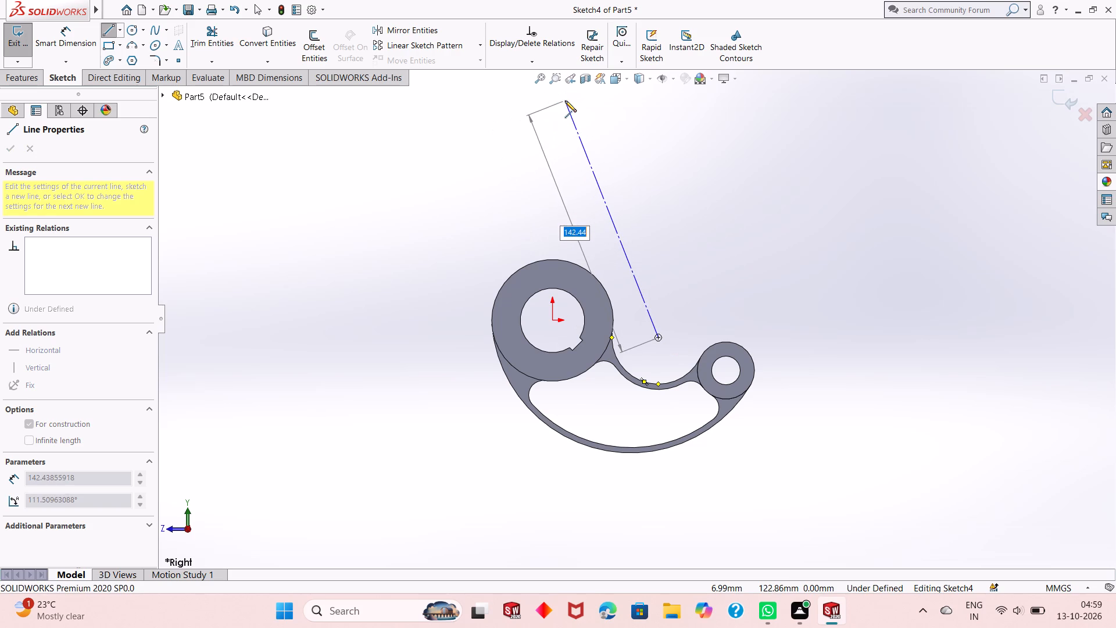
scroll(565, 101, "up", 1)
left_click(570, 109)
right_click(570, 108)
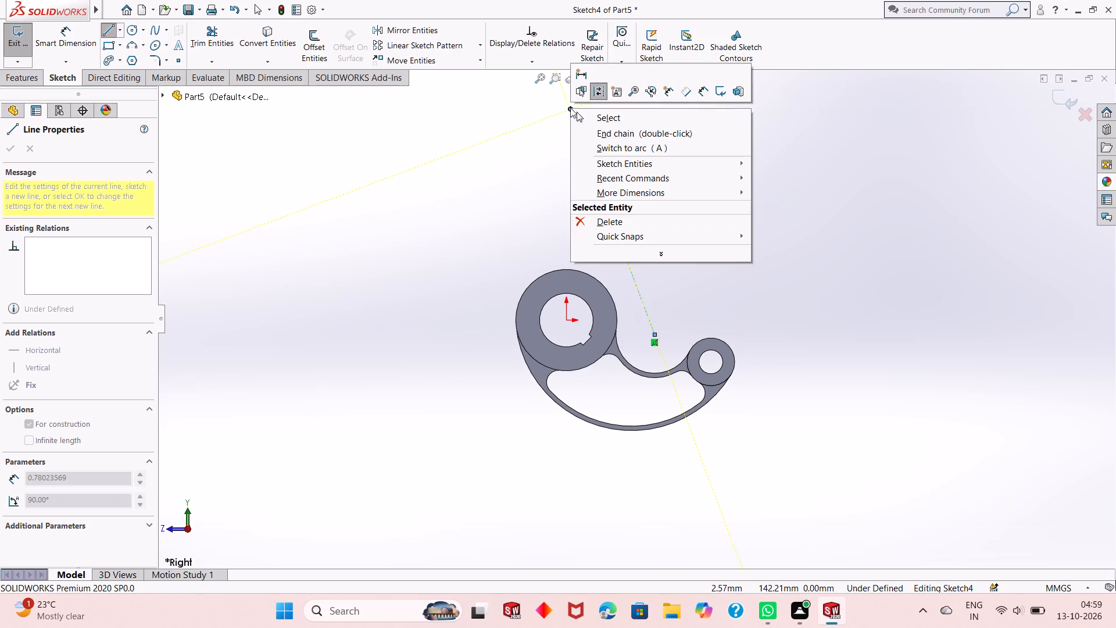
left_click(590, 113)
Draw a second, shallower centerline from the same arc centre, passing across the hub and ending beyond it.
left_click(118, 25)
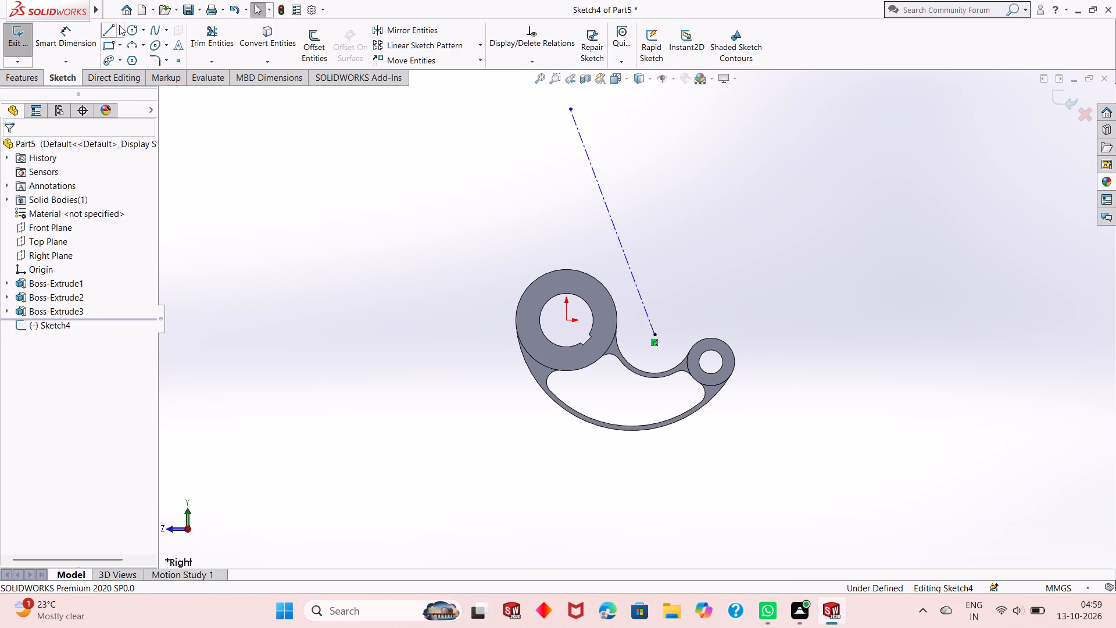
left_click(120, 55)
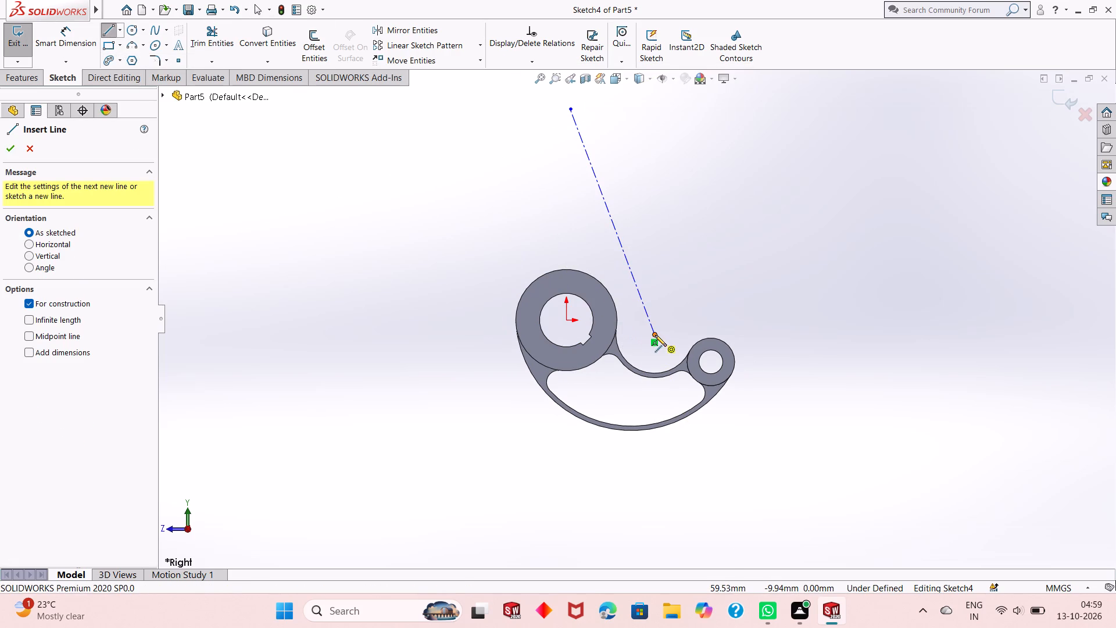
left_click(655, 335)
left_click(445, 229)
right_click(413, 209)
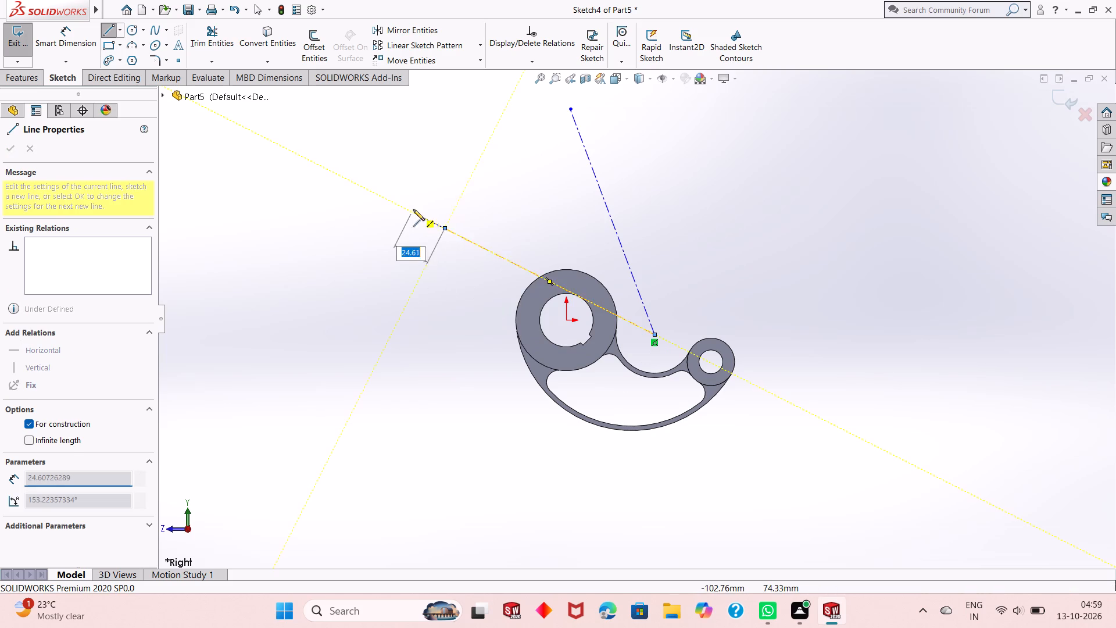
left_click(425, 211)
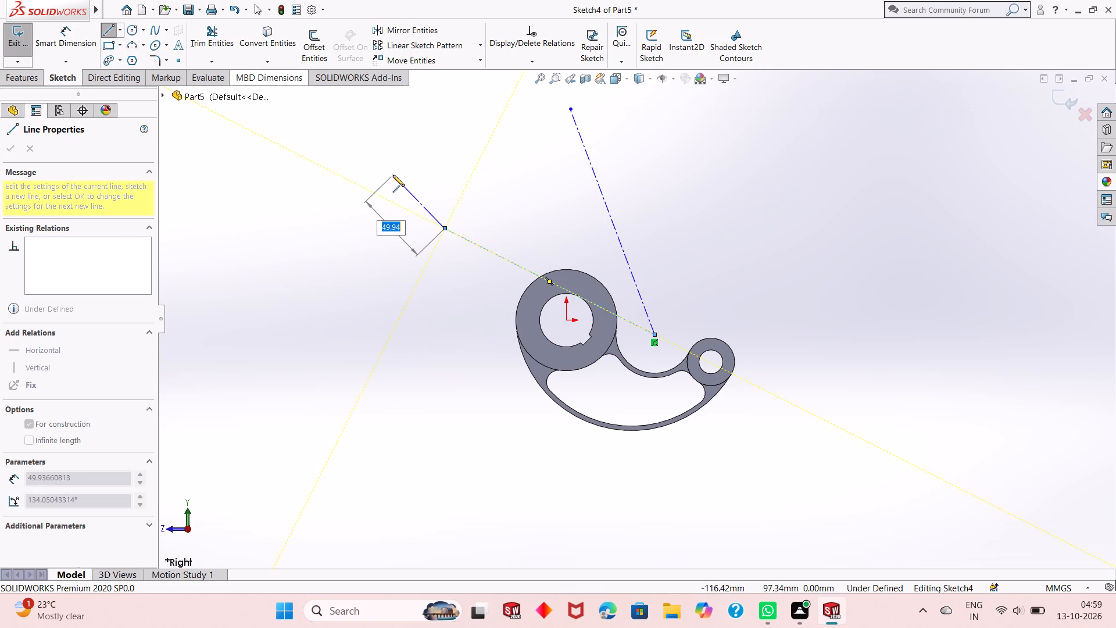
key("Escape")
Draw a circle about 237 mm in diameter centred on the concave rib arc's centre and convert it to construction geometry.
left_click(127, 27)
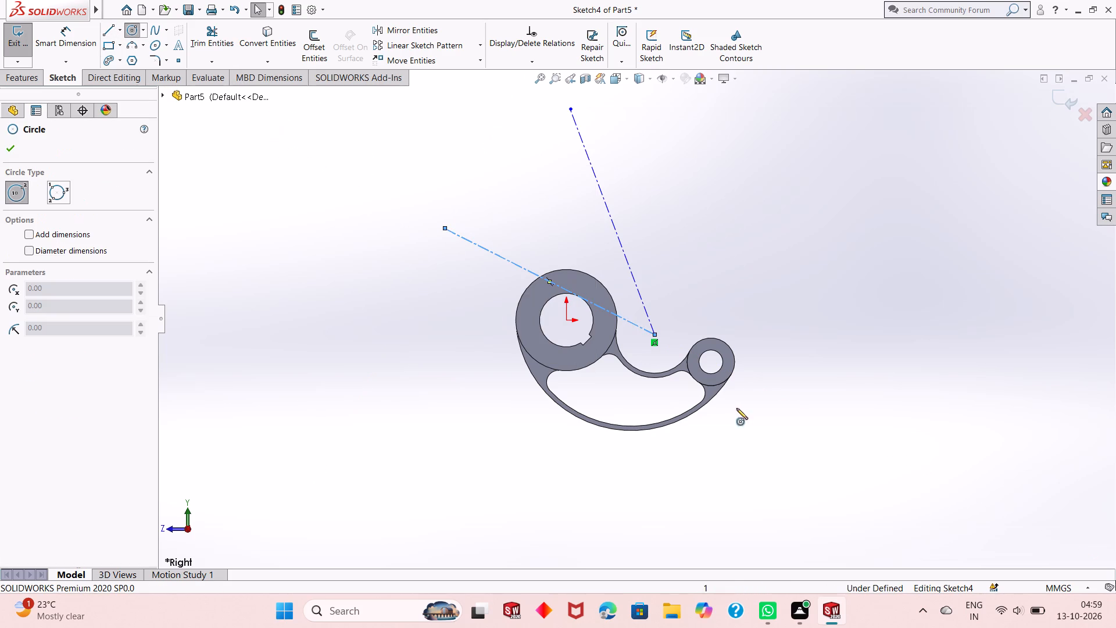
left_click(658, 336)
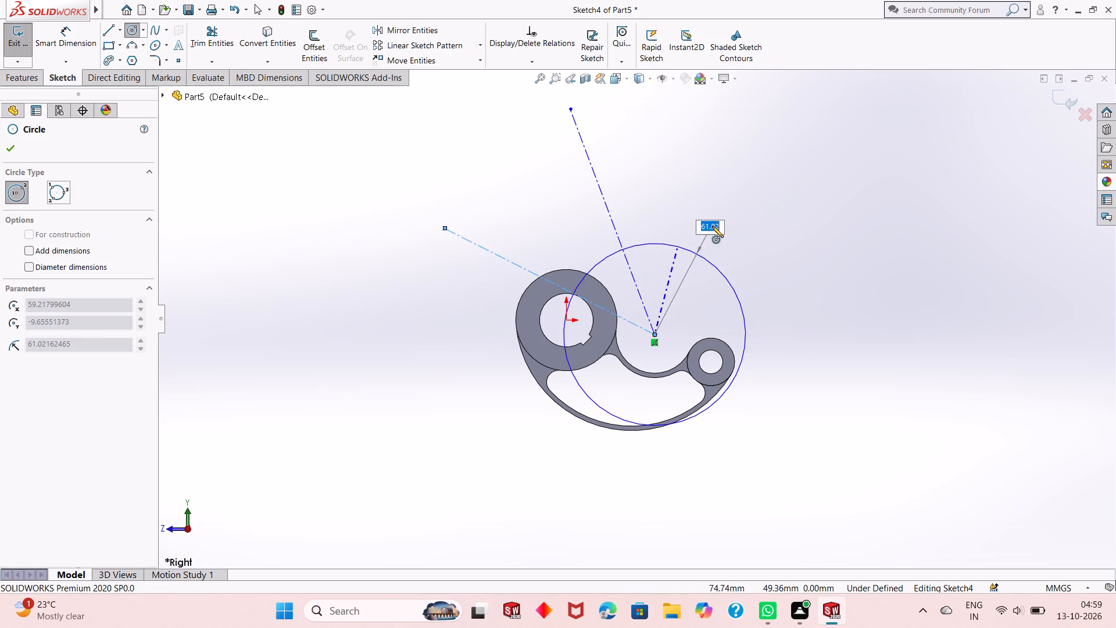
left_click(764, 196)
key("Escape")
key("Escape")
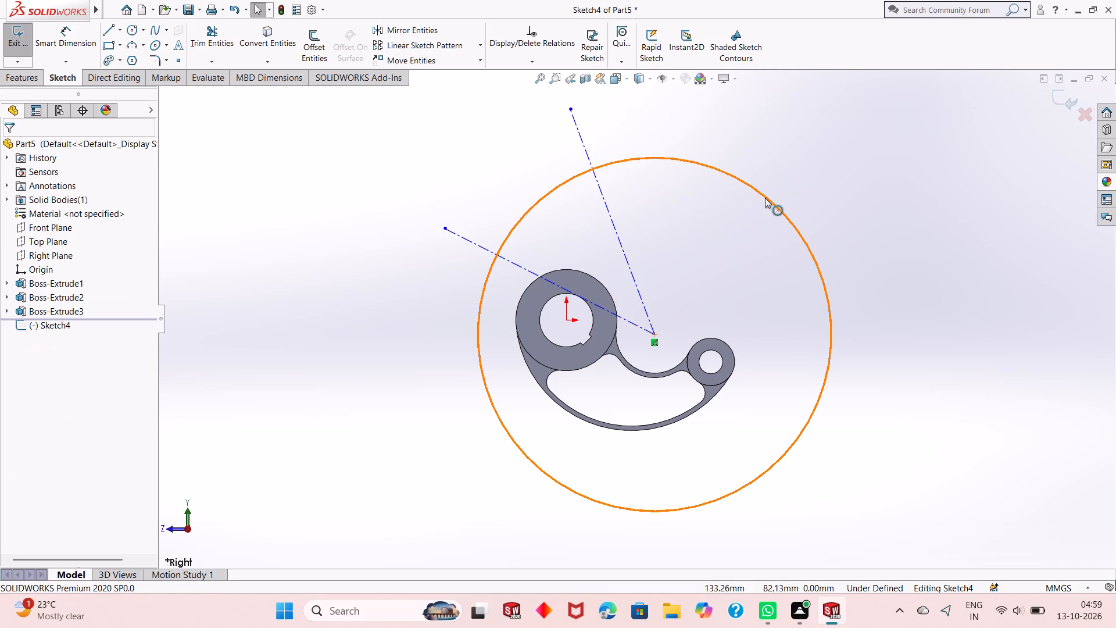
left_click(765, 198)
left_click(819, 161)
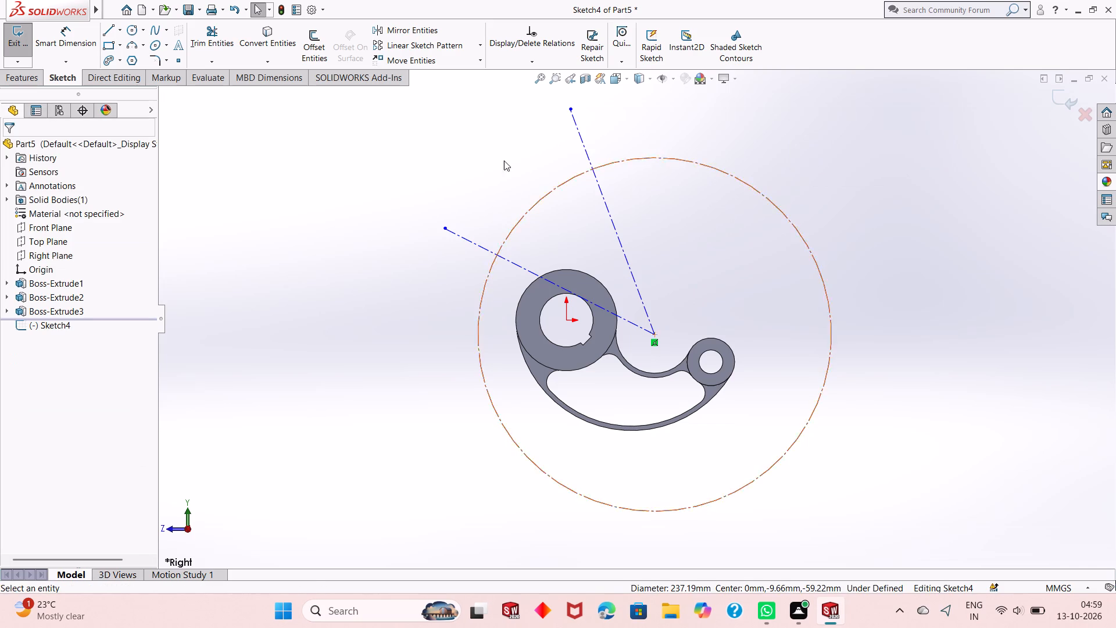
key("Escape")
key("Escape")
Dimension the construction circle's diameter as 300 mm.
left_click(75, 32)
left_click(514, 436)
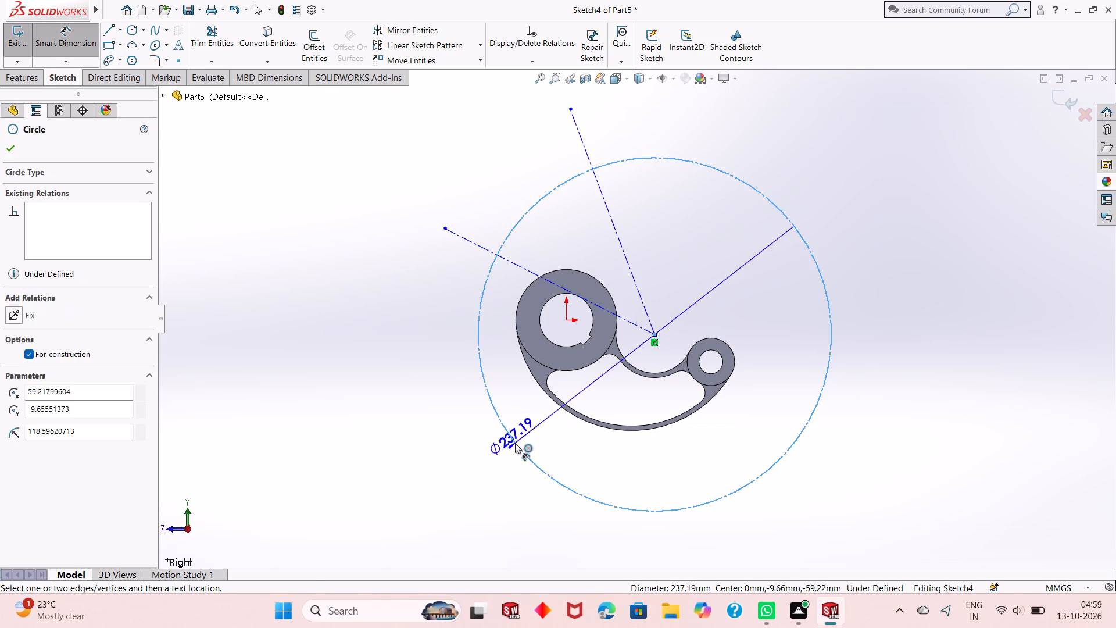
left_click(515, 444)
left_click(467, 482)
type("300")
key("Return")
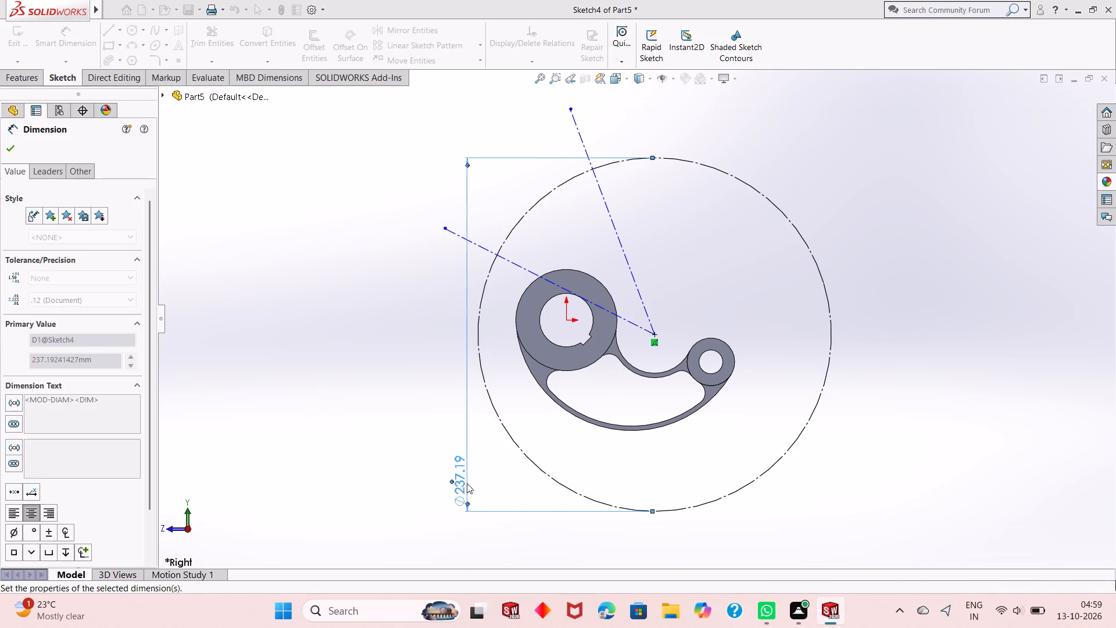
key("Escape")
key("Escape")
key("Escape")
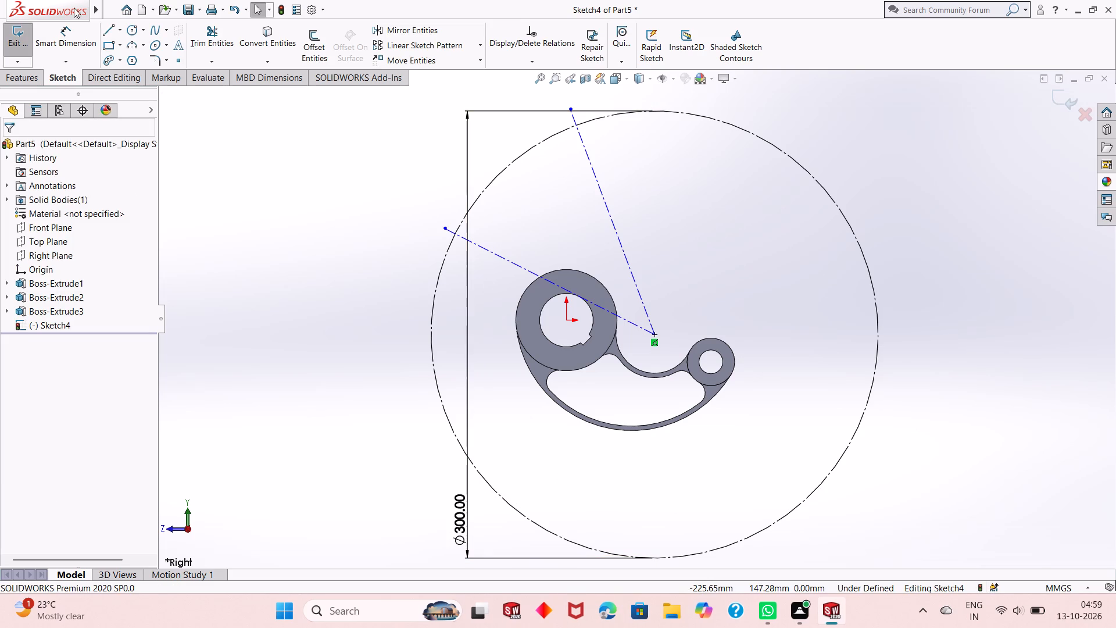
Dimension the shallow centerline at 18° from the horizontal through the rib arc's centre.
left_click(66, 38)
left_click(518, 266)
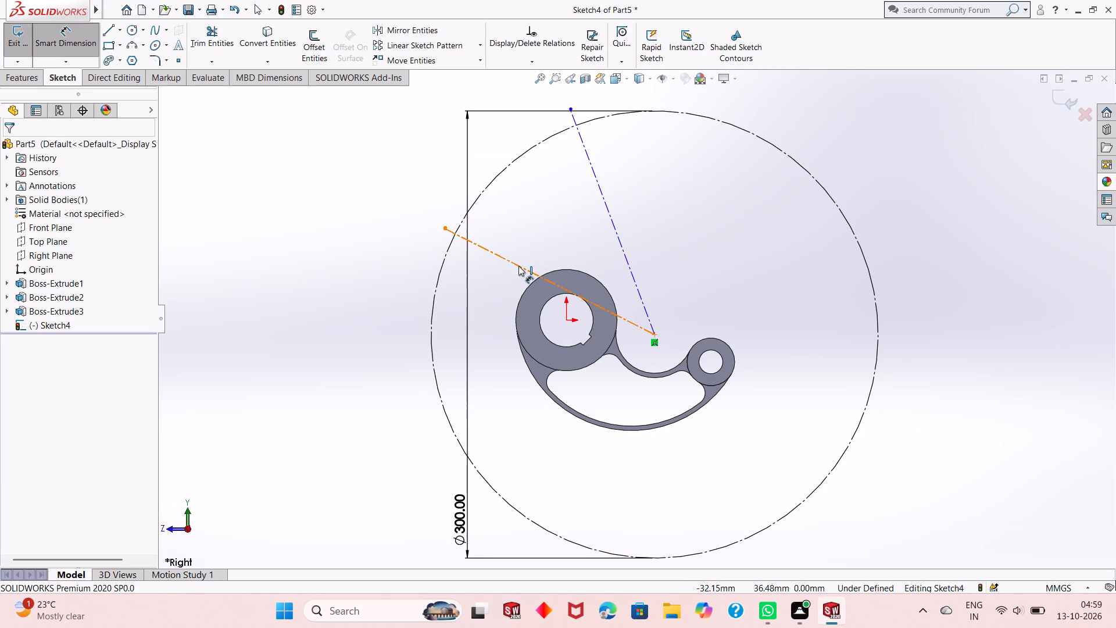
left_click(654, 336)
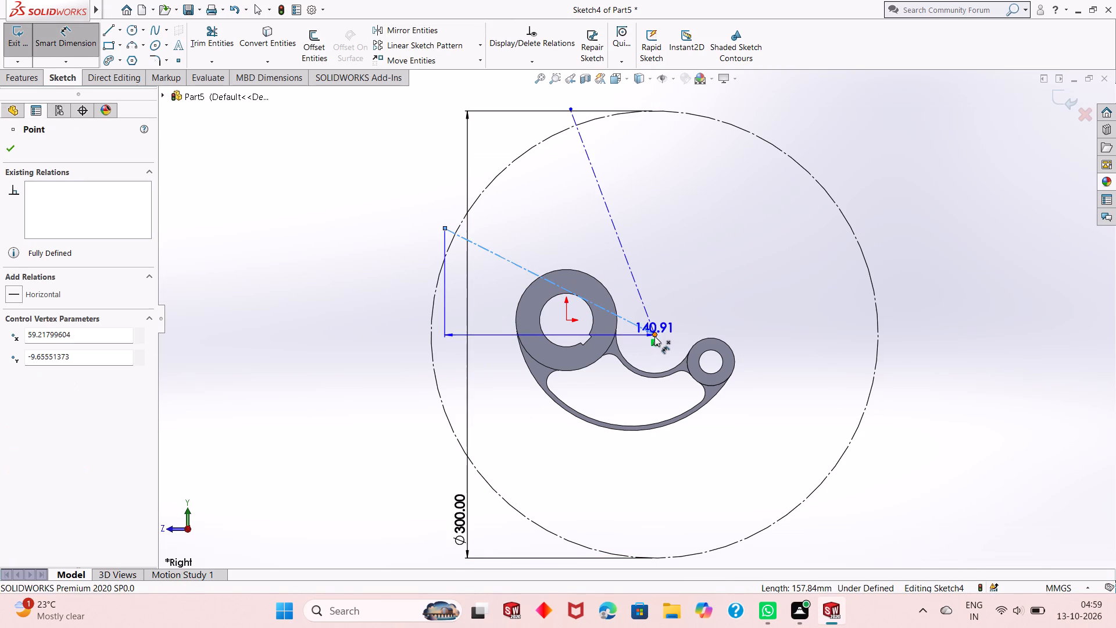
left_click(622, 337)
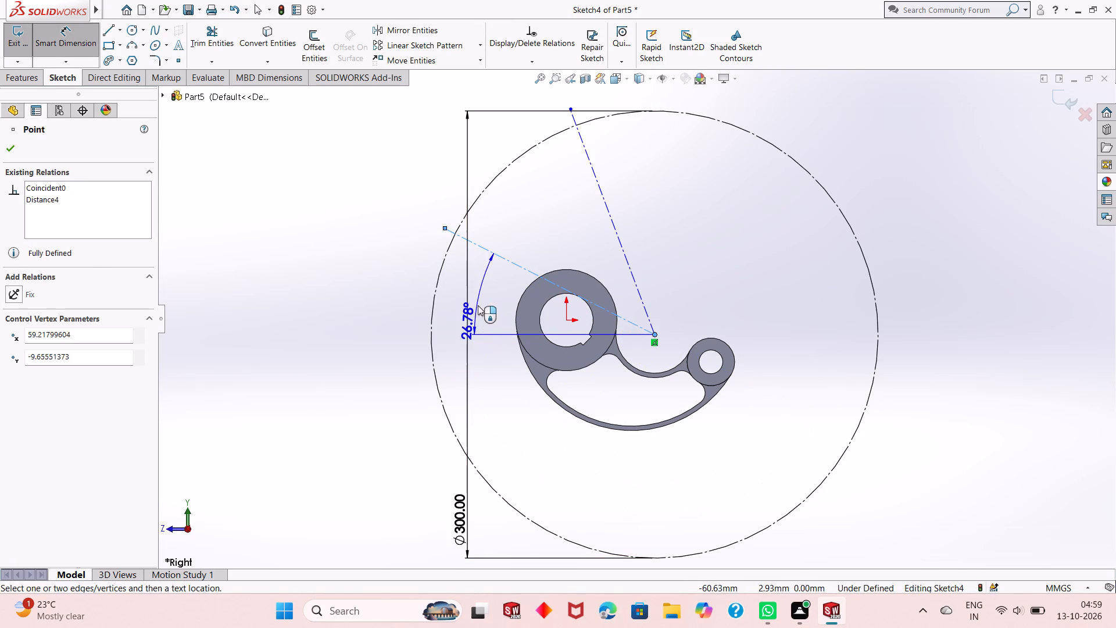
left_click(480, 301)
type("18")
key("Return")
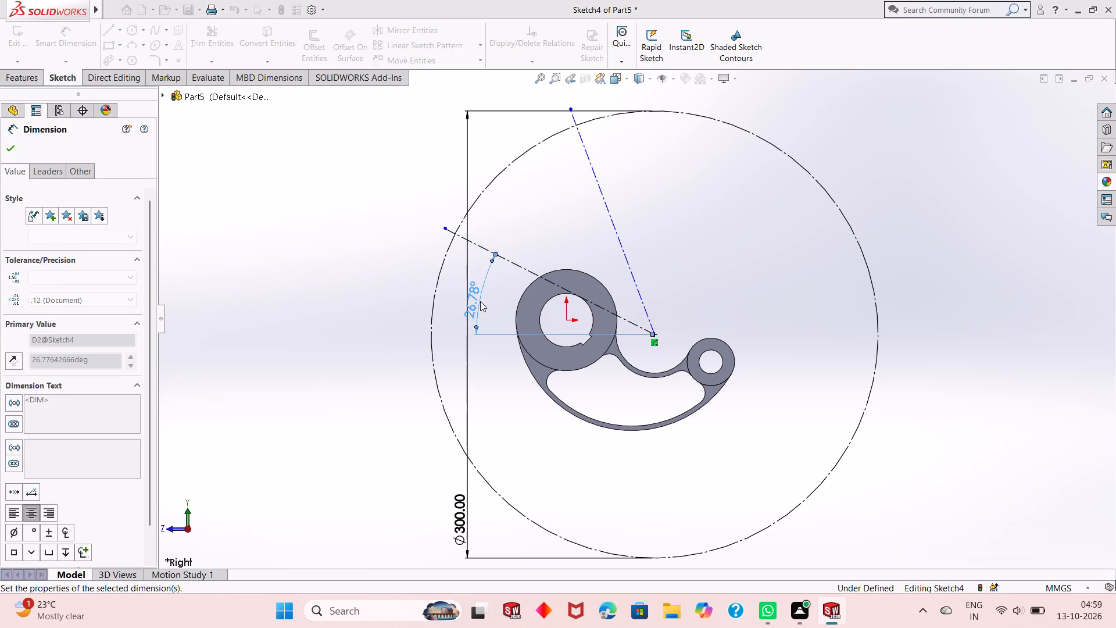
Dimension the angle between the shallow and steep centerlines as 57°.
left_click(495, 284)
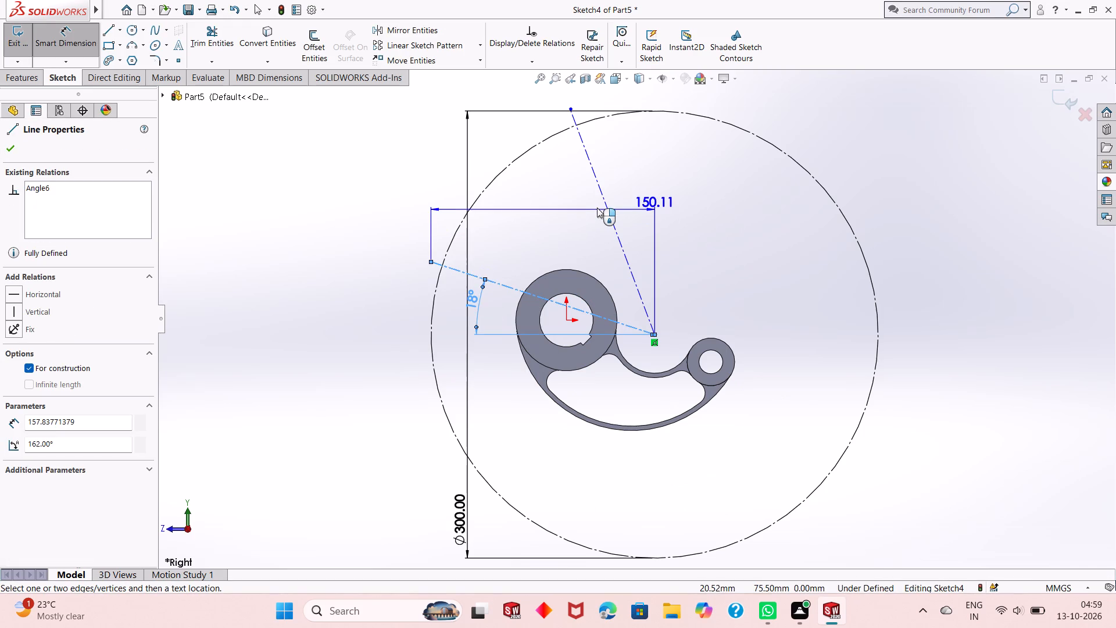
left_click(603, 191)
left_click(560, 216)
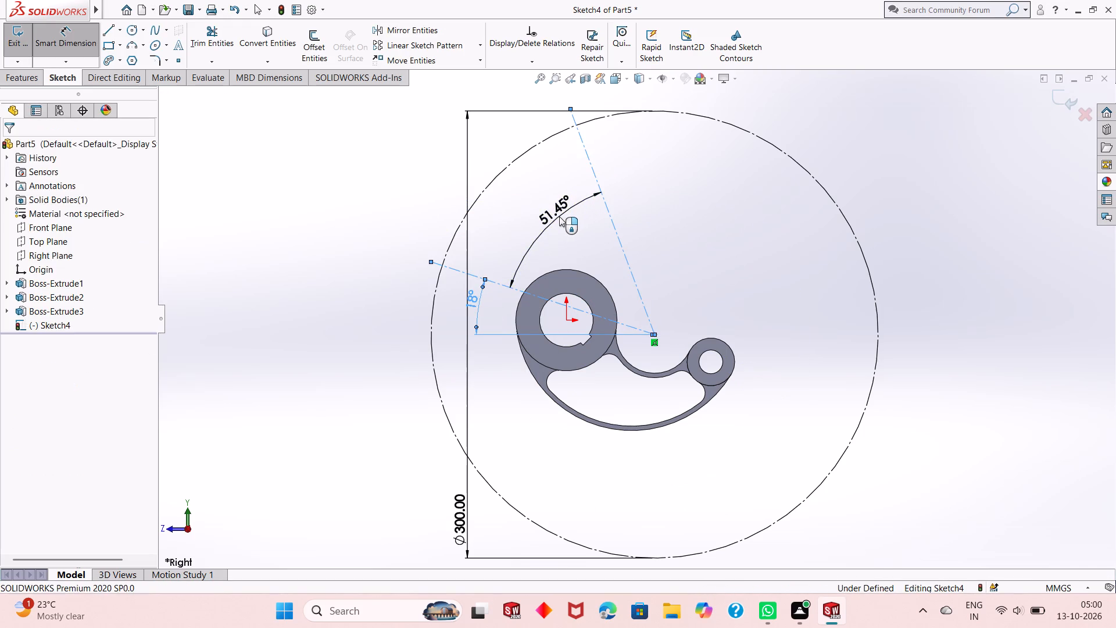
type("57")
key("Return")
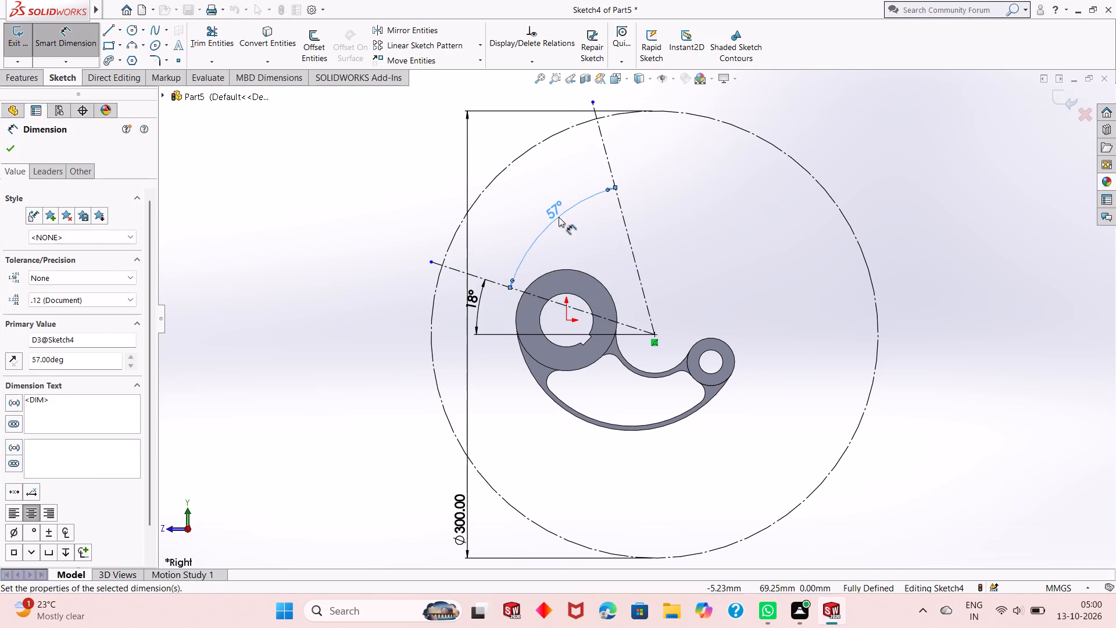
right_click(350, 172)
left_click(367, 207)
Draw two circles, about 54 mm and 56 mm in diameter, centred where the shallow and steep centerlines cross the construction circle.
scroll(575, 116, "down", 1)
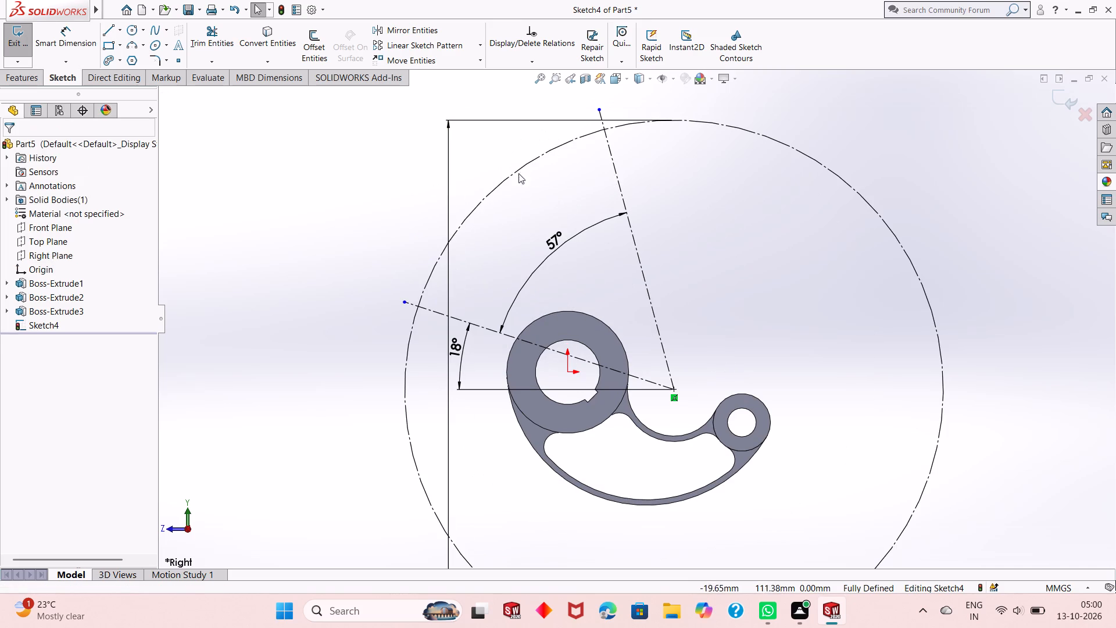
left_click(131, 29)
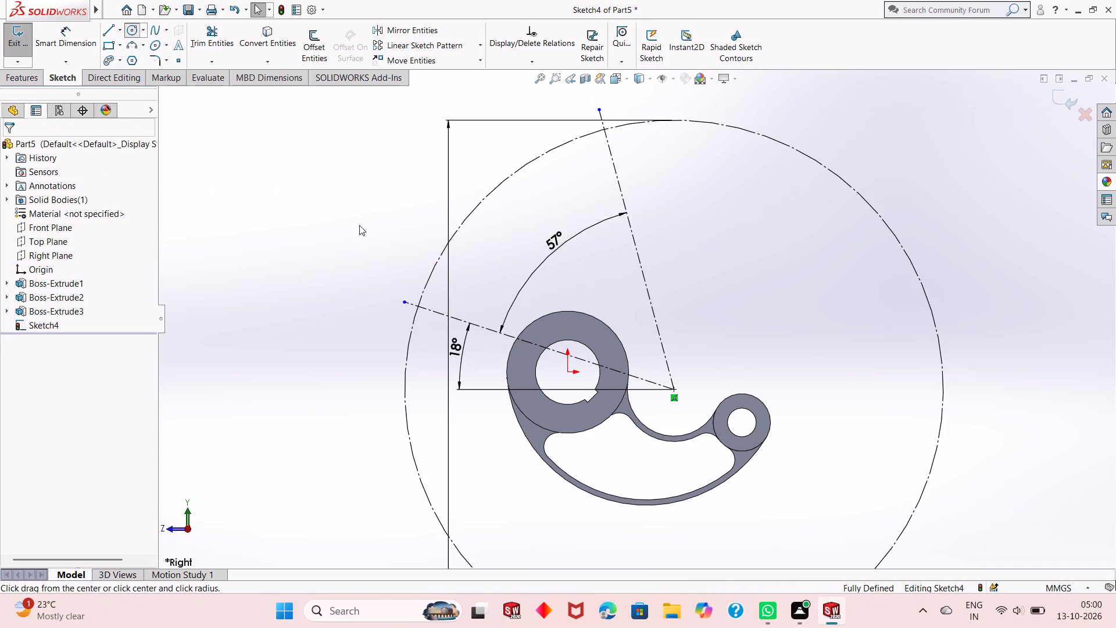
left_click(417, 304)
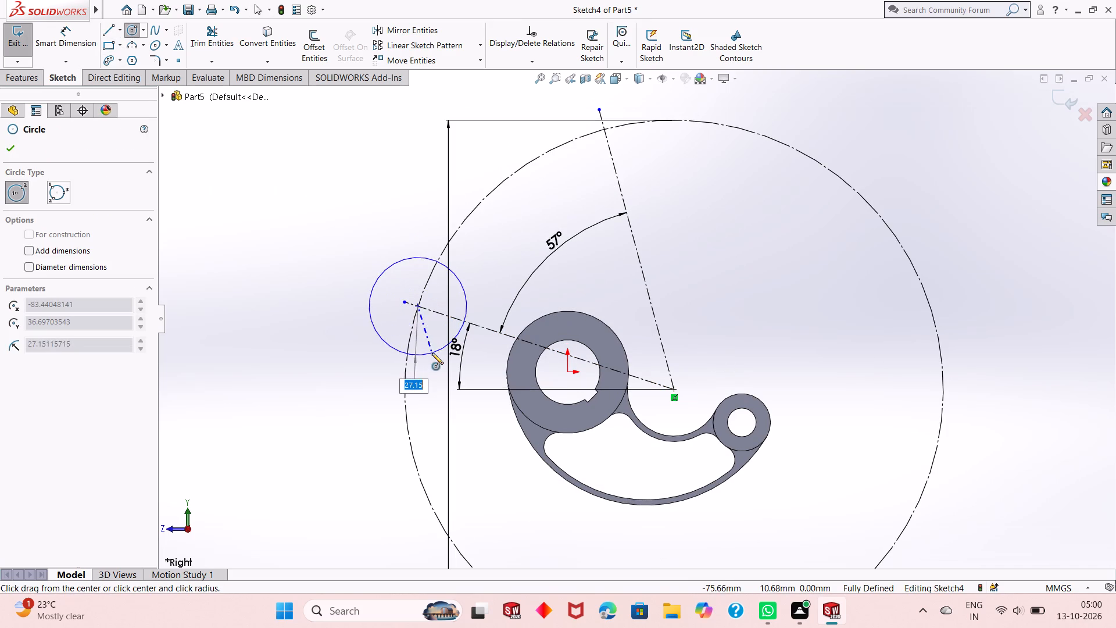
left_click(432, 353)
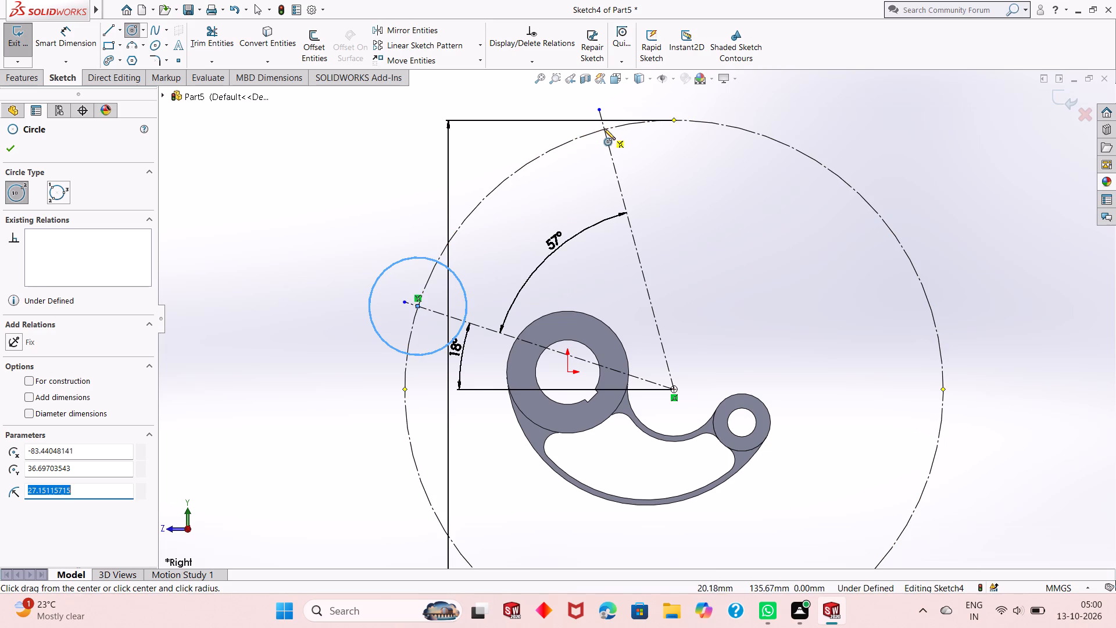
left_click(604, 129)
left_click(628, 174)
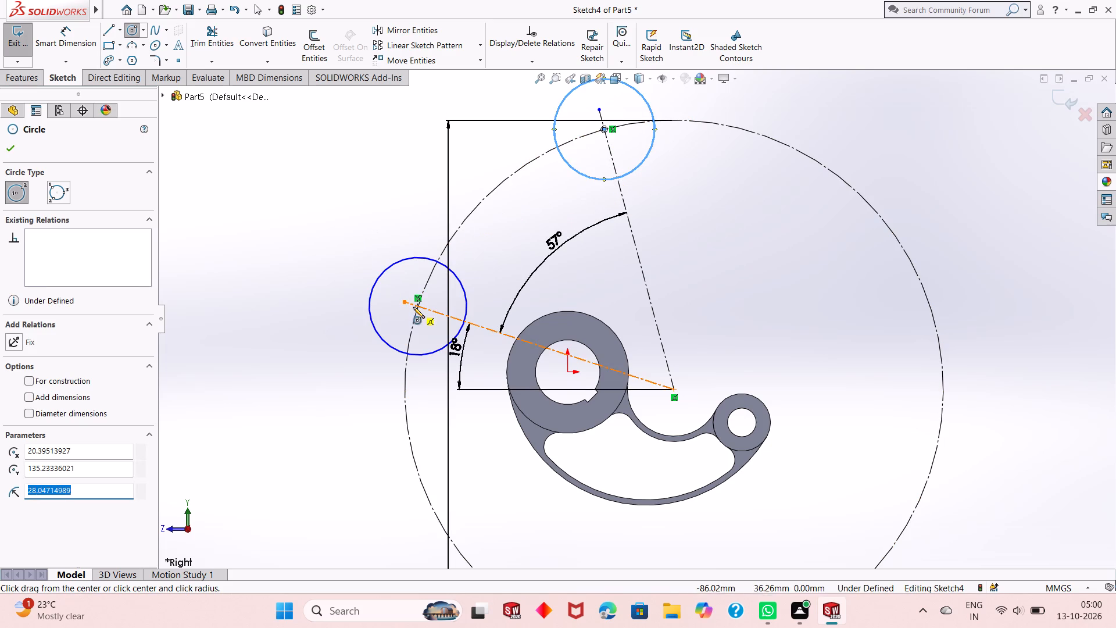
left_click(418, 306)
key("Escape")
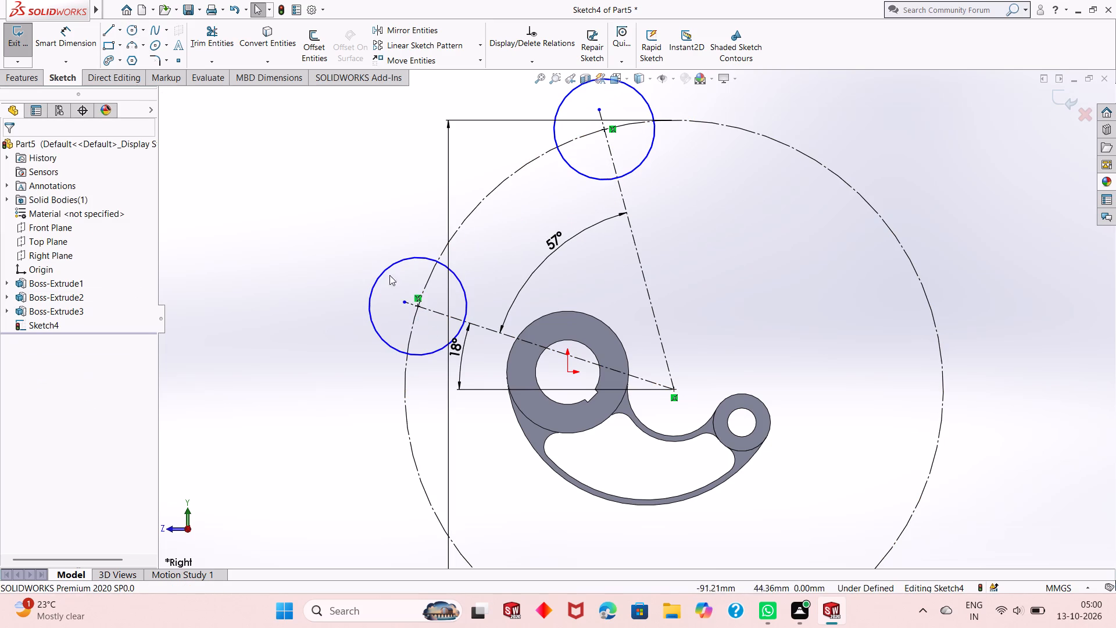
key("Escape")
key("Escape")
Dimension the circle on the shallow centerline to a diameter of 50 mm.
left_click(40, 39)
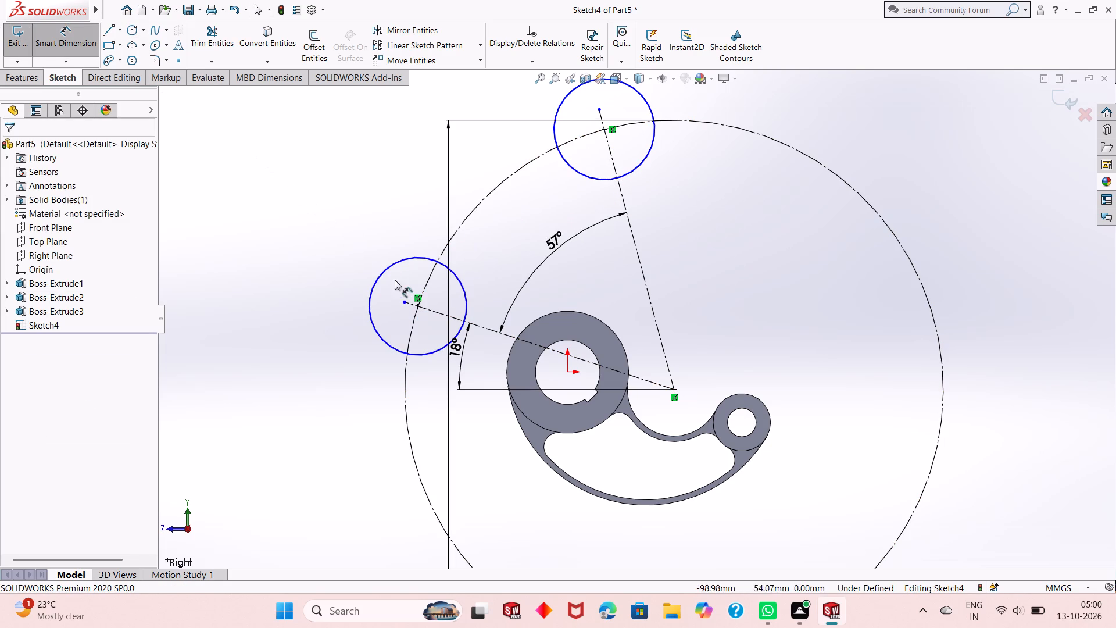
left_click(378, 340)
left_click(364, 373)
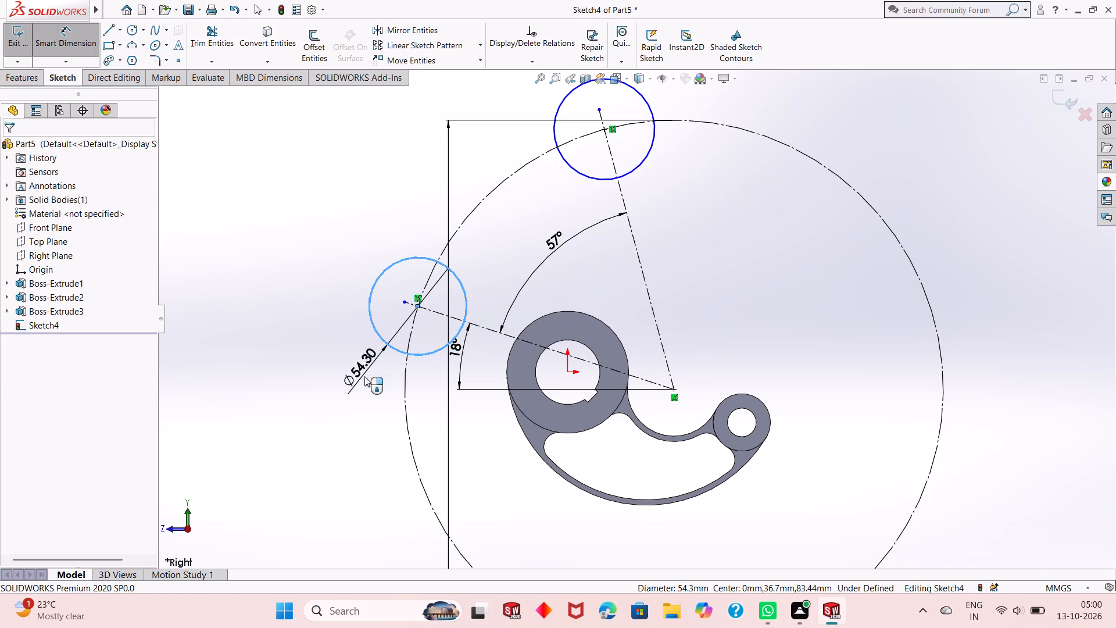
type("50")
key("Return")
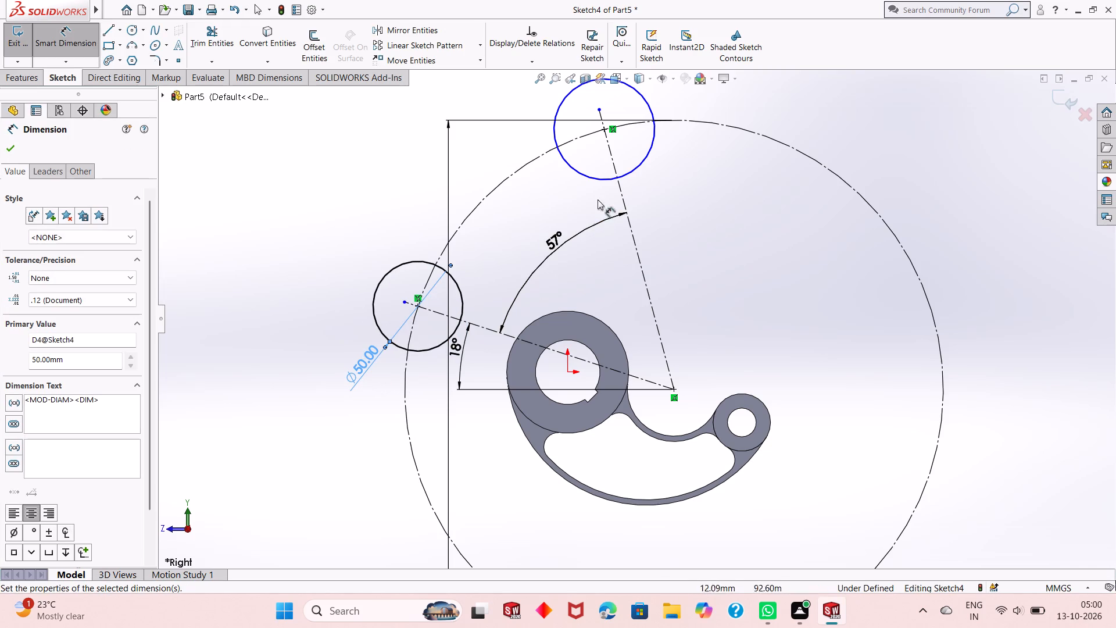
key("Escape")
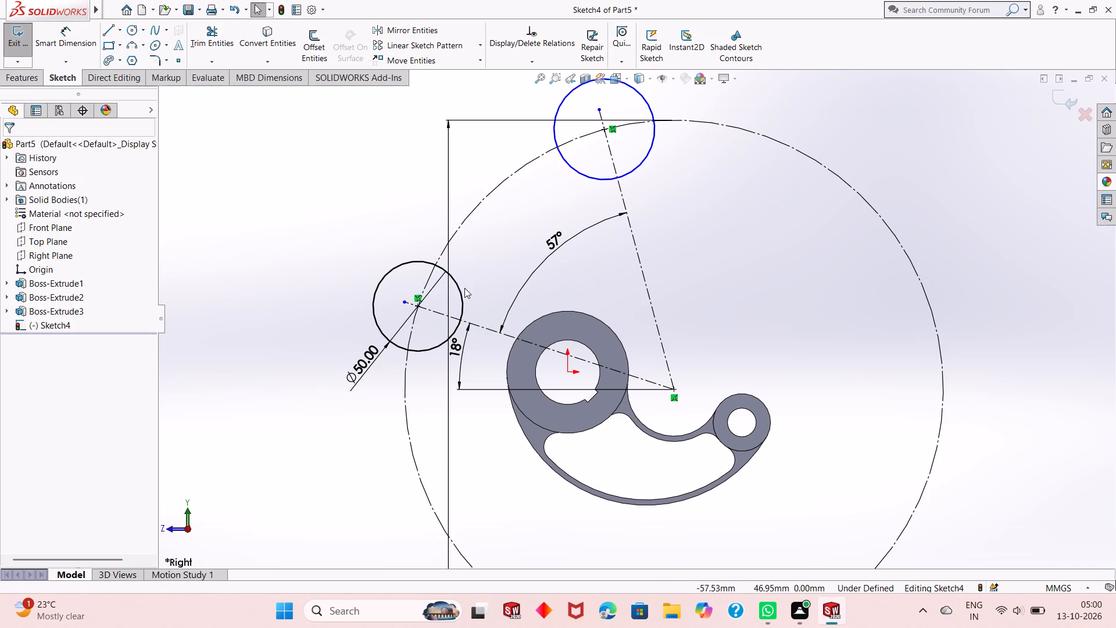
Add an equal relation between the 50 mm circle and the circle on the steep centerline.
left_click(459, 286)
left_click(568, 164, "ctrl")
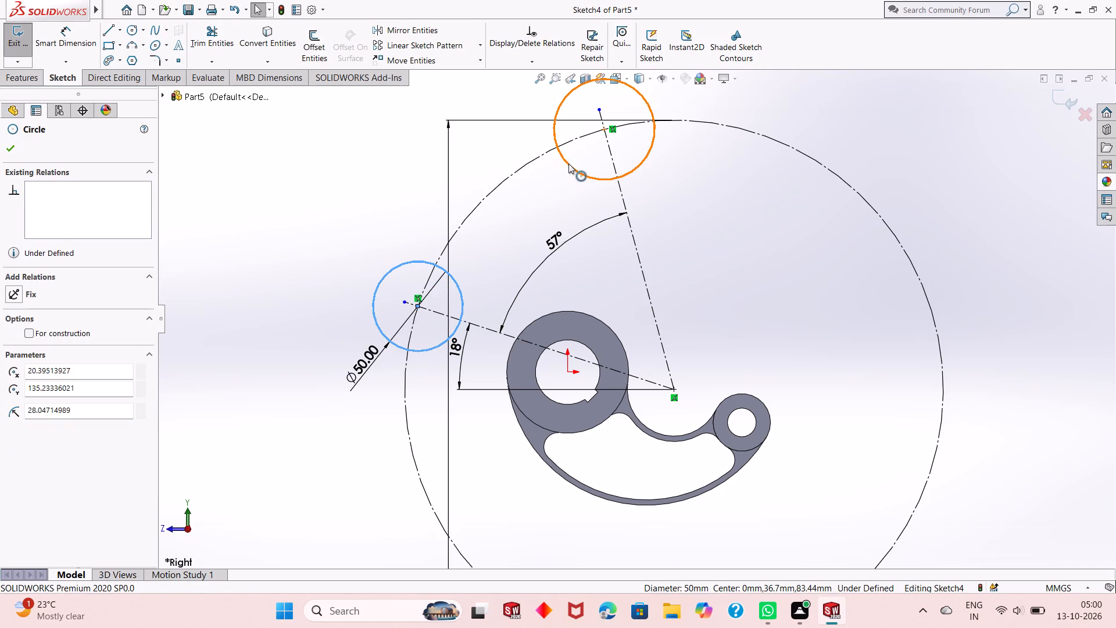
left_click(657, 115)
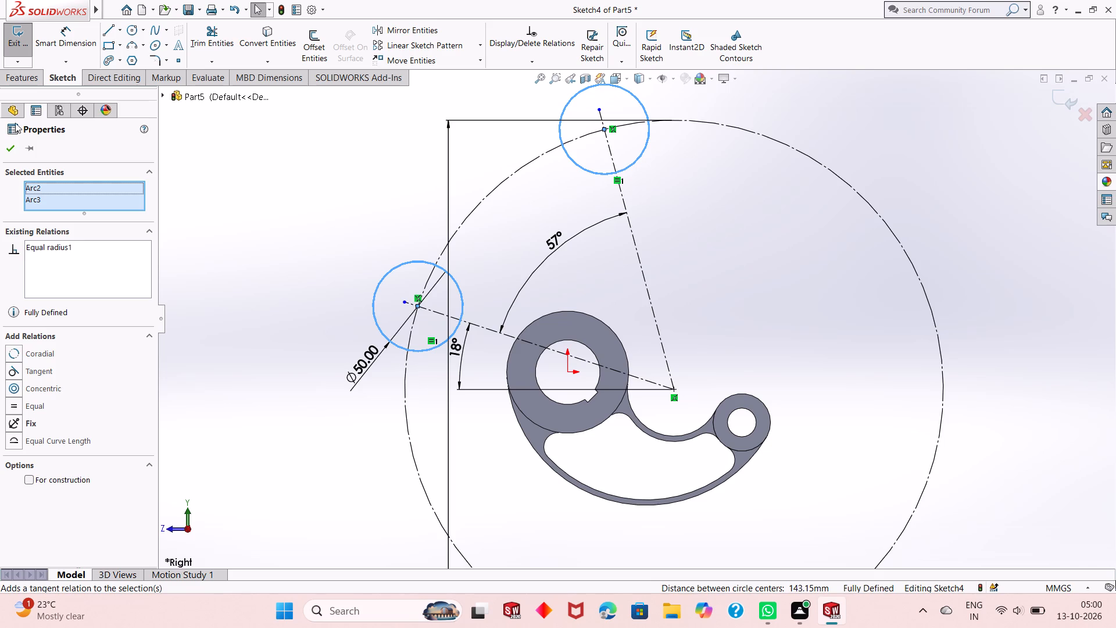
left_click(15, 145)
Draw a smaller concentric circle inside each end circle, about 27 mm on the shallow centerline and 24 mm on the steep one.
left_click(129, 26)
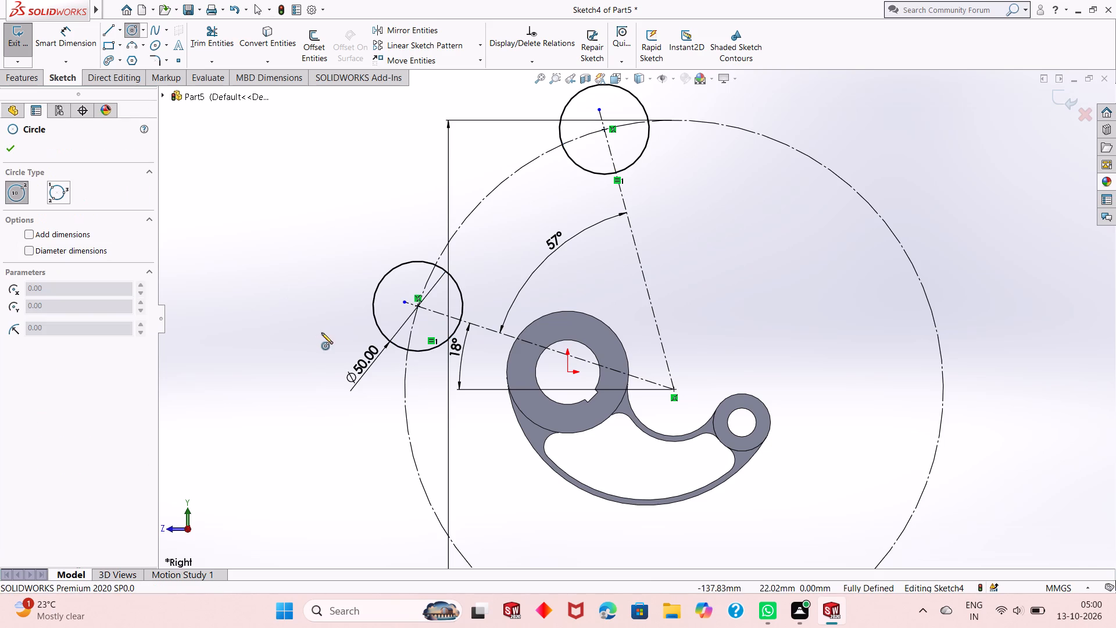
left_click(416, 306)
left_click(416, 331)
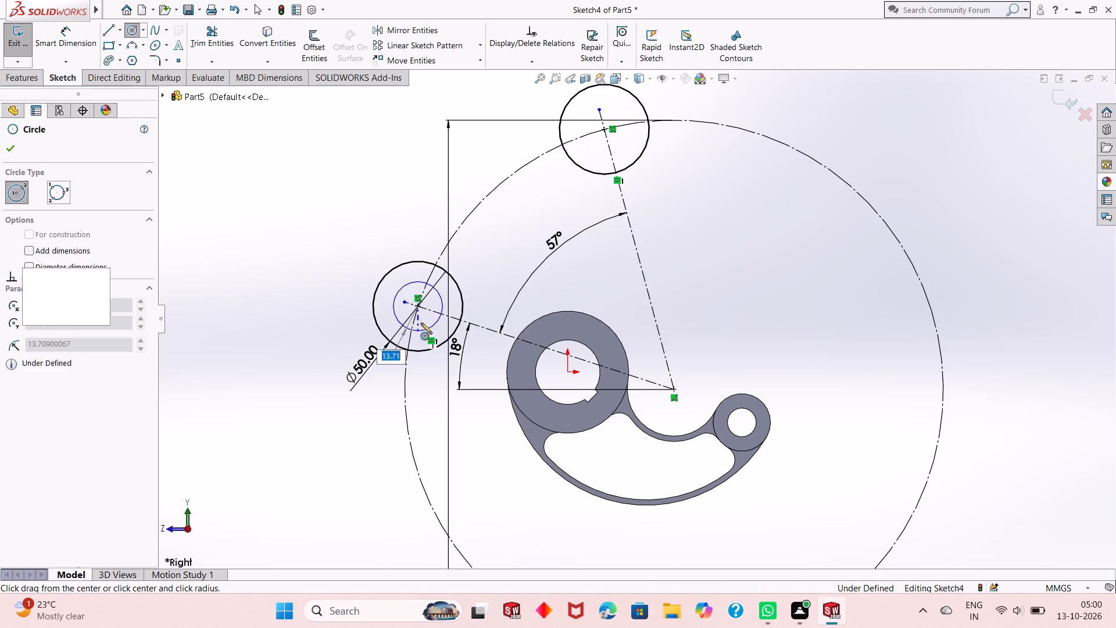
left_click(605, 131)
left_click(603, 151)
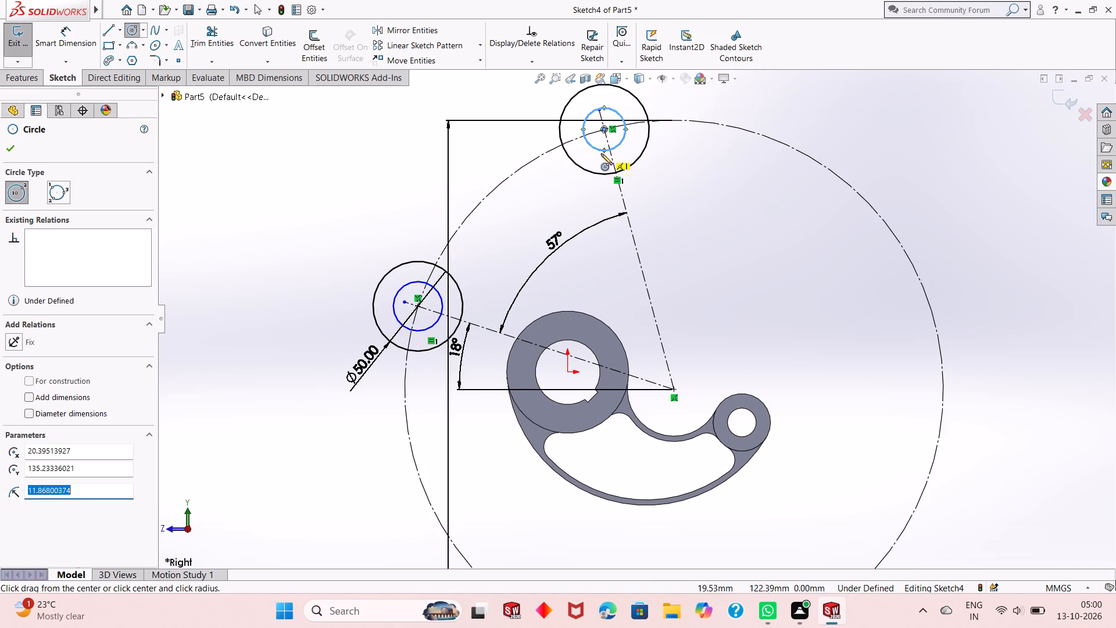
right_click(366, 170)
left_click(400, 174)
Dimension the inner circle on the shallow centerline to a diameter of 28 mm.
left_click(81, 41)
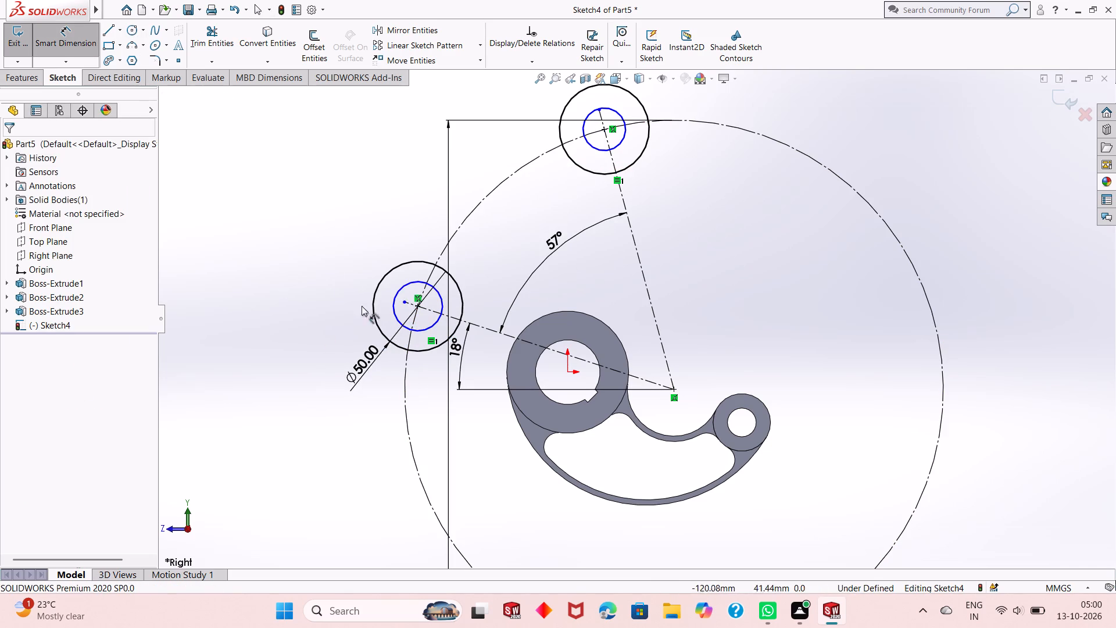
left_click(408, 326)
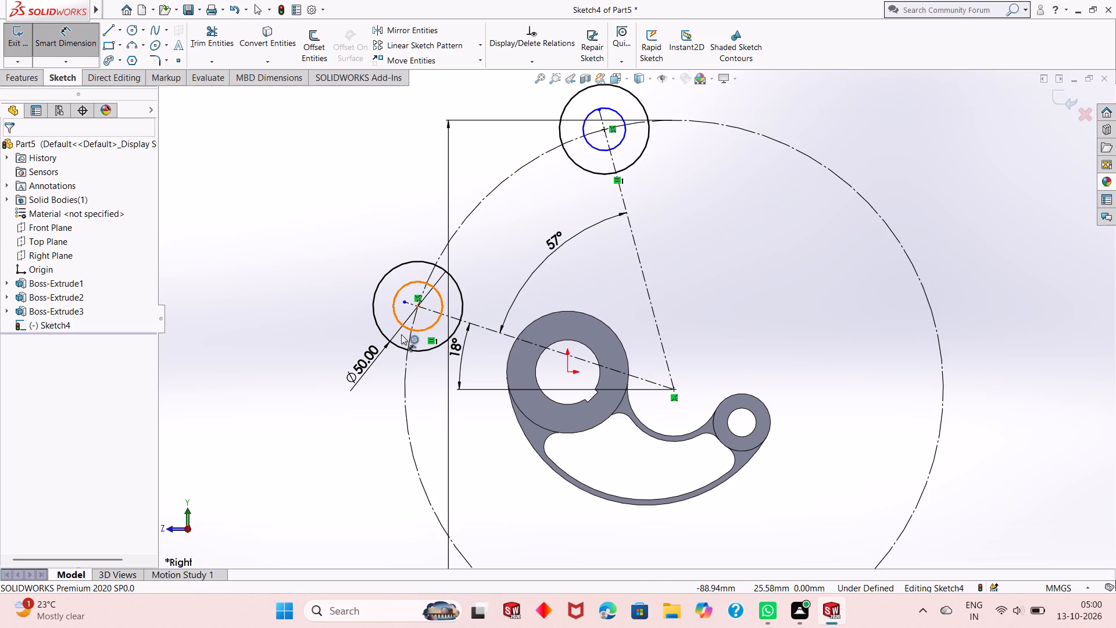
left_click(387, 424)
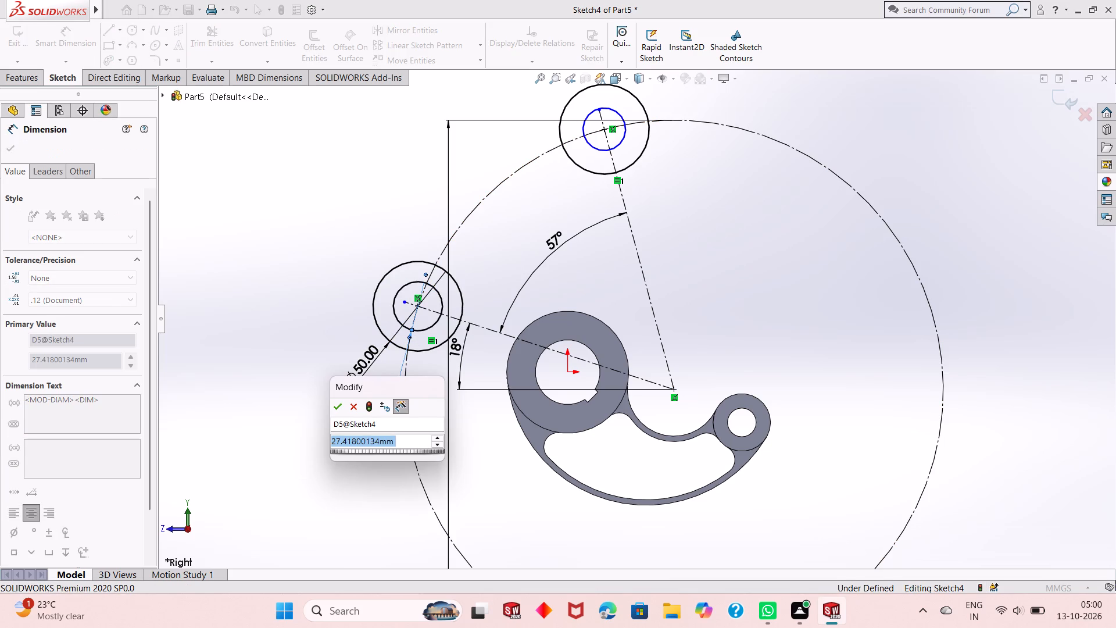
type("28")
key("Return")
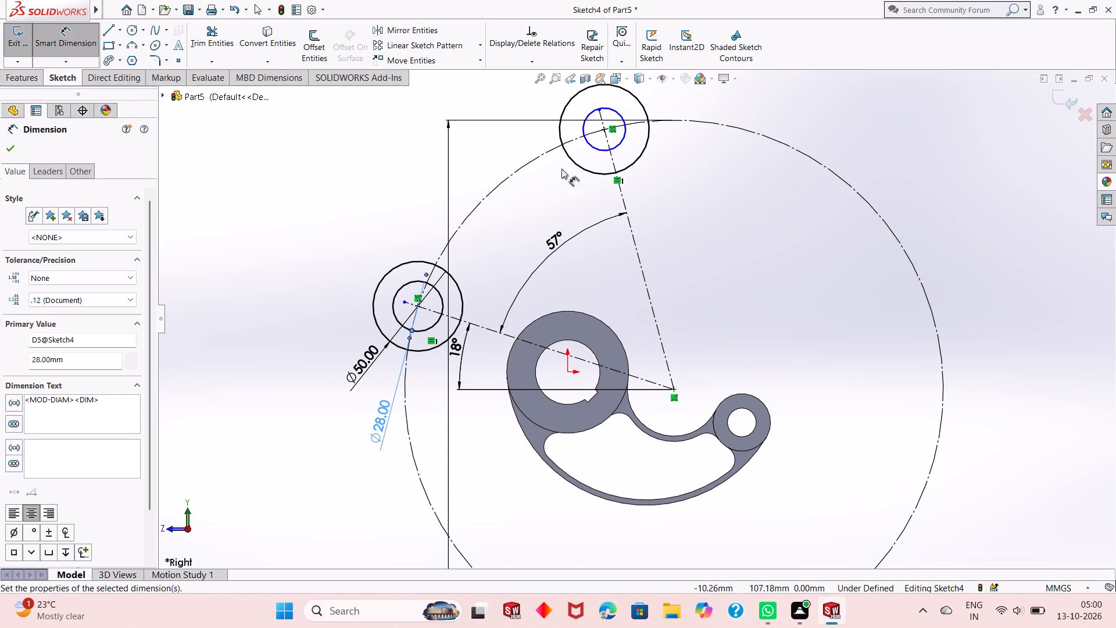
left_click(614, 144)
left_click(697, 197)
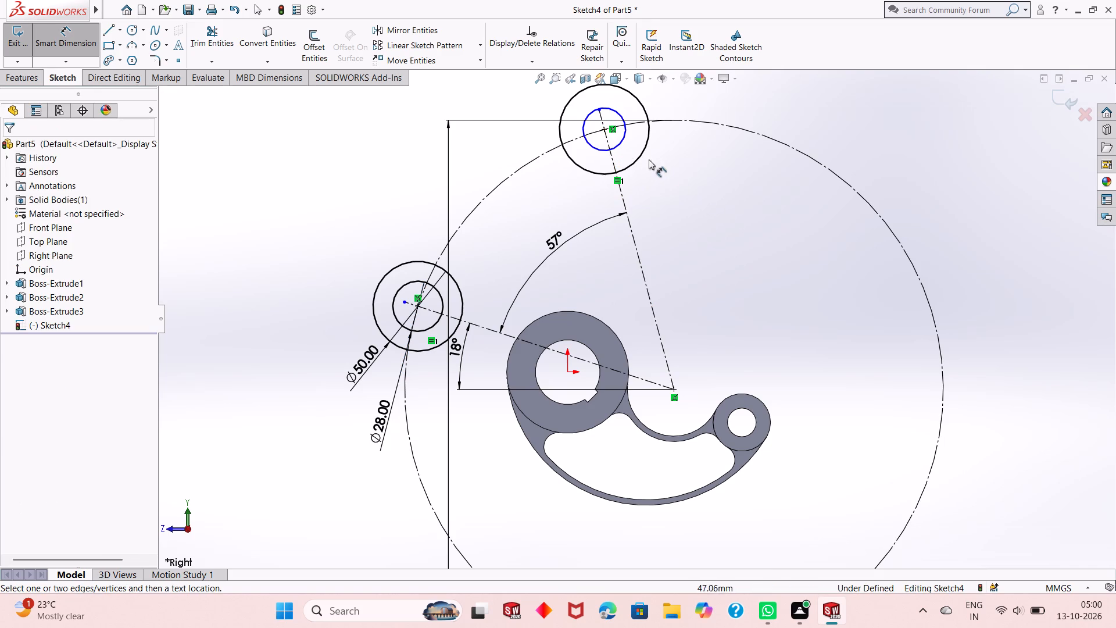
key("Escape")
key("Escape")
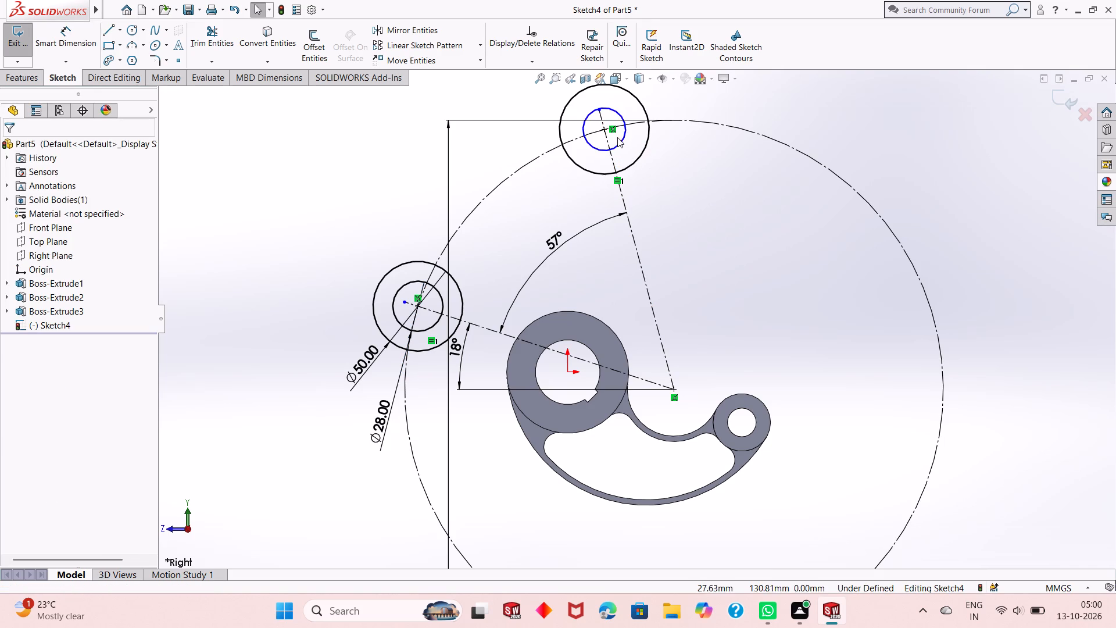
Add an equal relation between the inner circles on the steep and shallow centerlines.
left_click(618, 145)
left_click(421, 330, "ctrl")
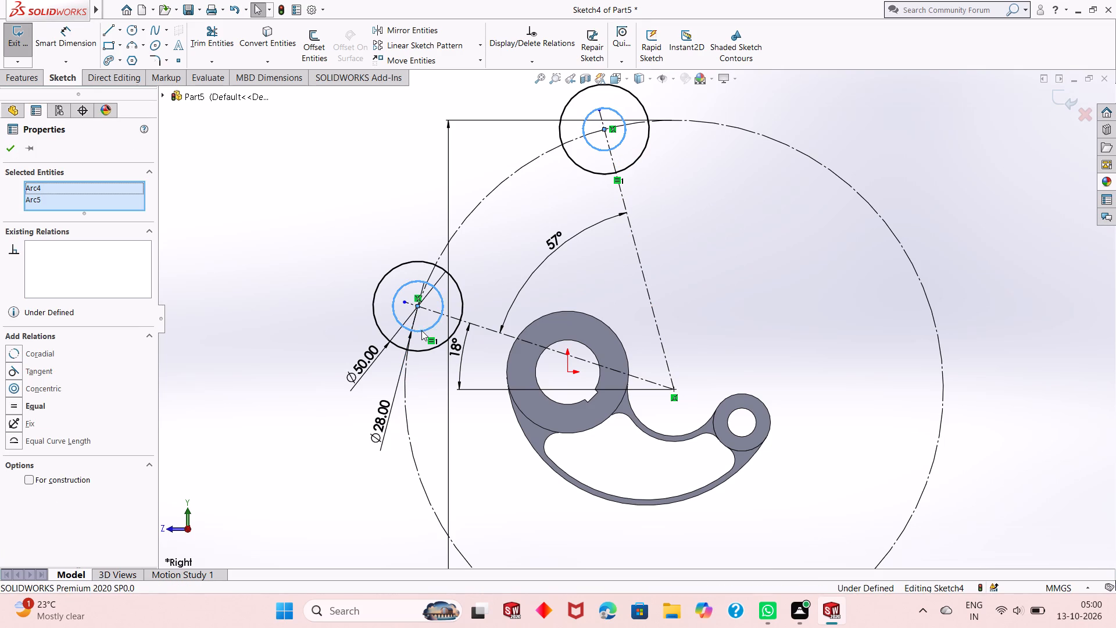
left_click(514, 273)
key("Escape")
key("Escape")
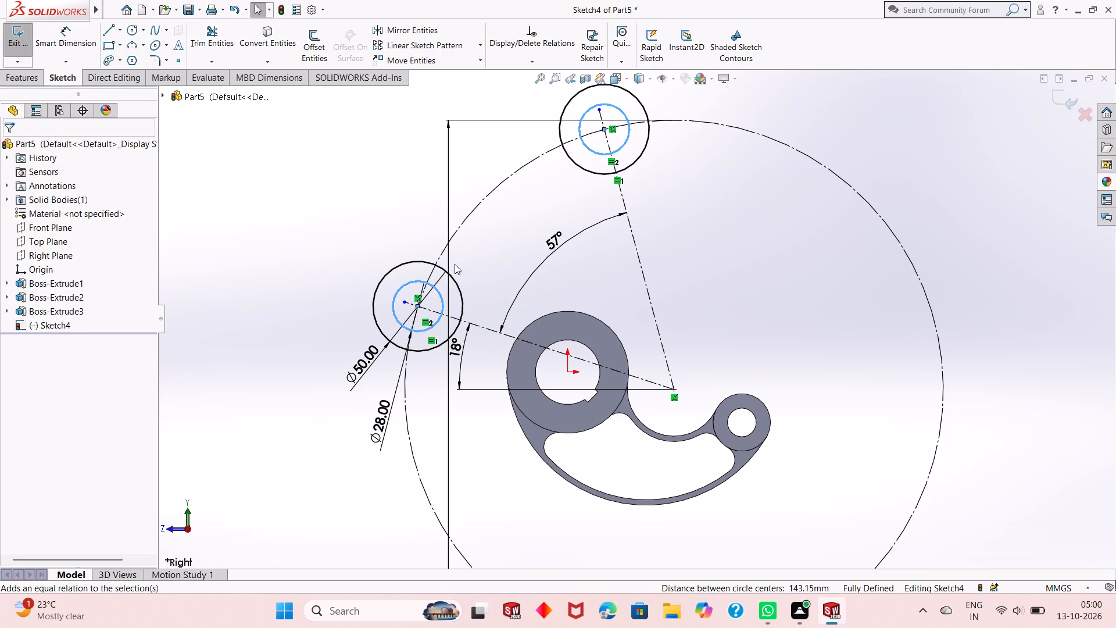
key("Escape")
key("Escape")
Trim away the long outer portion of the 300 mm construction circle, keeping the arc between the two end circles.
scroll(583, 316, "up", 1)
scroll(550, 216, "down", 1)
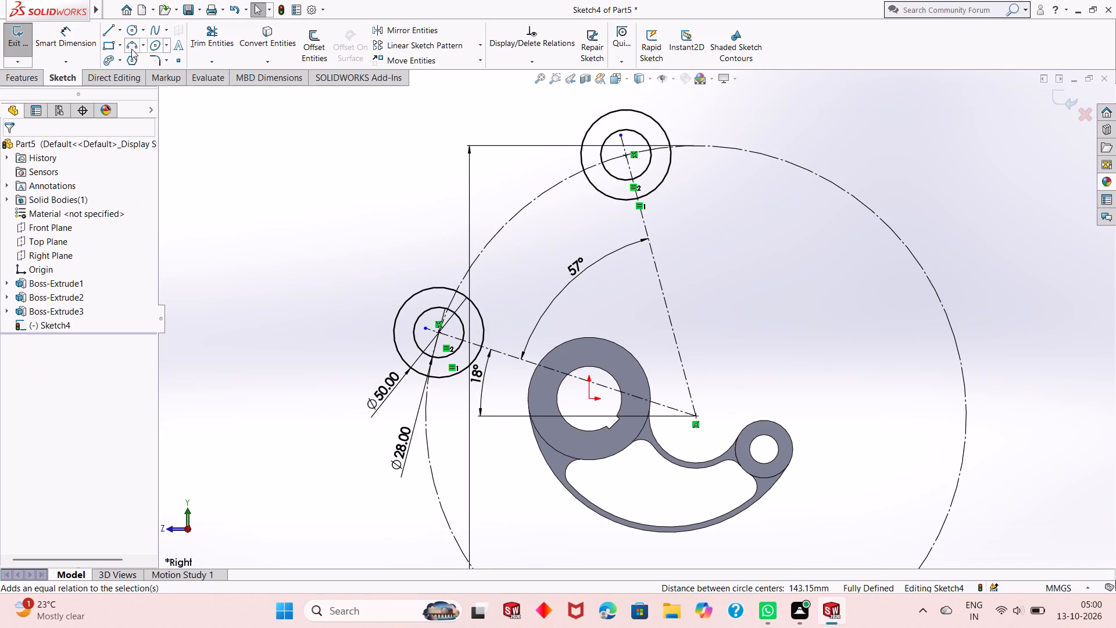
left_click(206, 35)
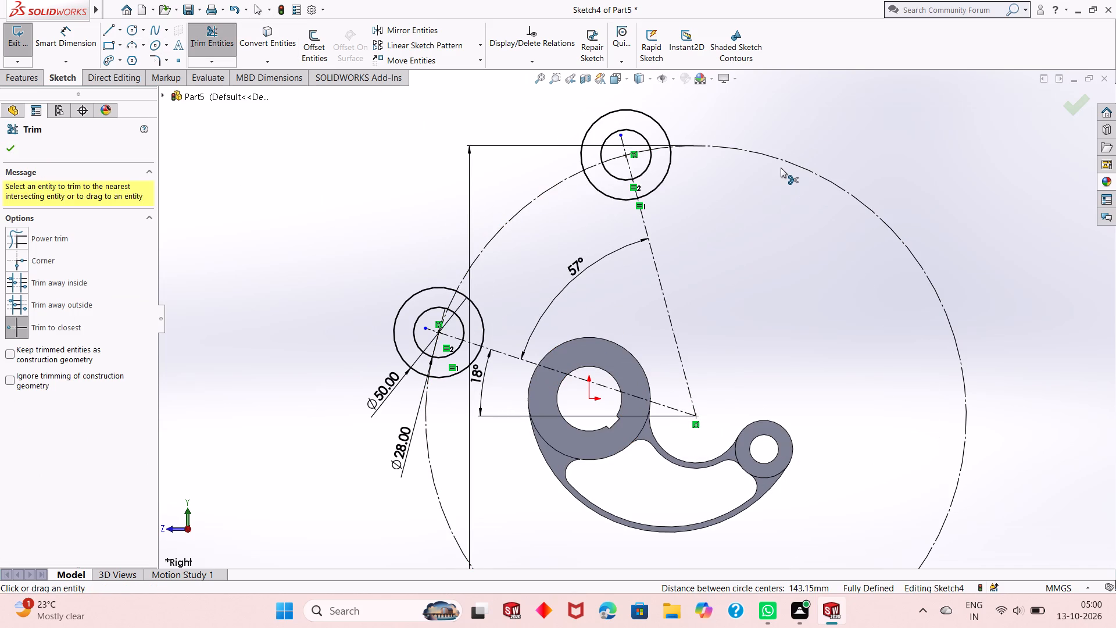
left_click(782, 160)
right_click(734, 176)
left_click(760, 215)
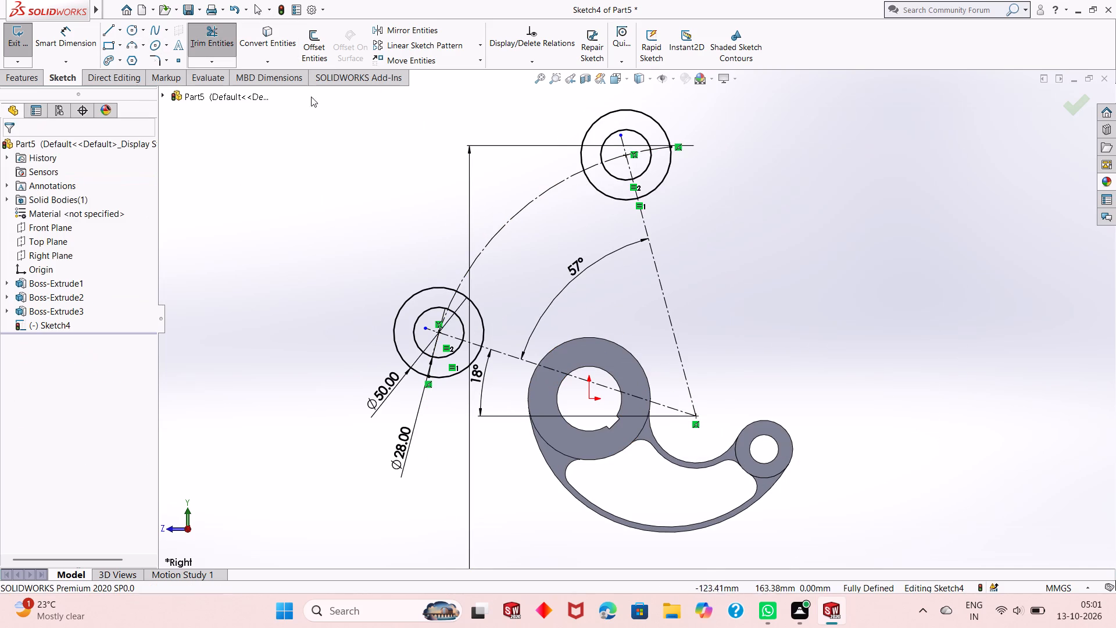
Offset the construction arc by 14 mm in both directions.
left_click(312, 40)
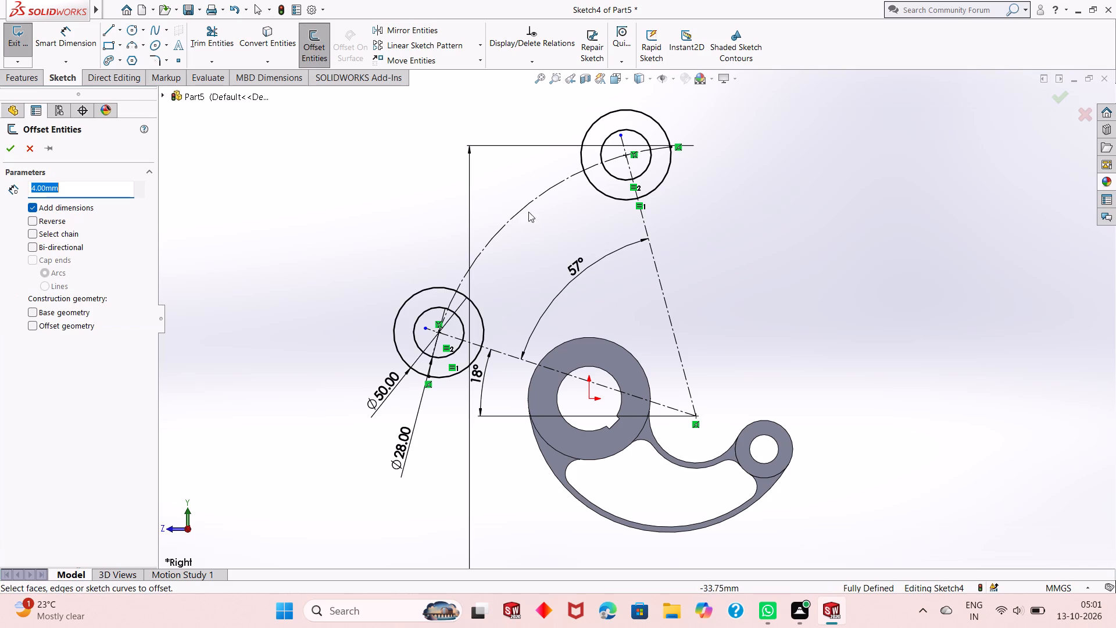
left_click(527, 205)
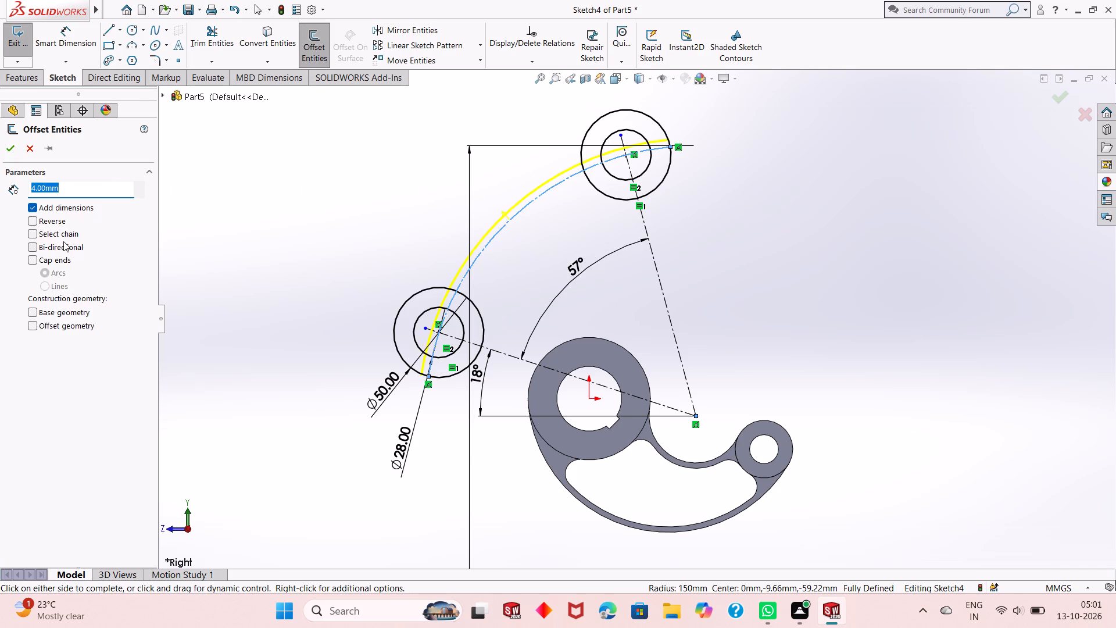
left_click(63, 241)
double_click(71, 192)
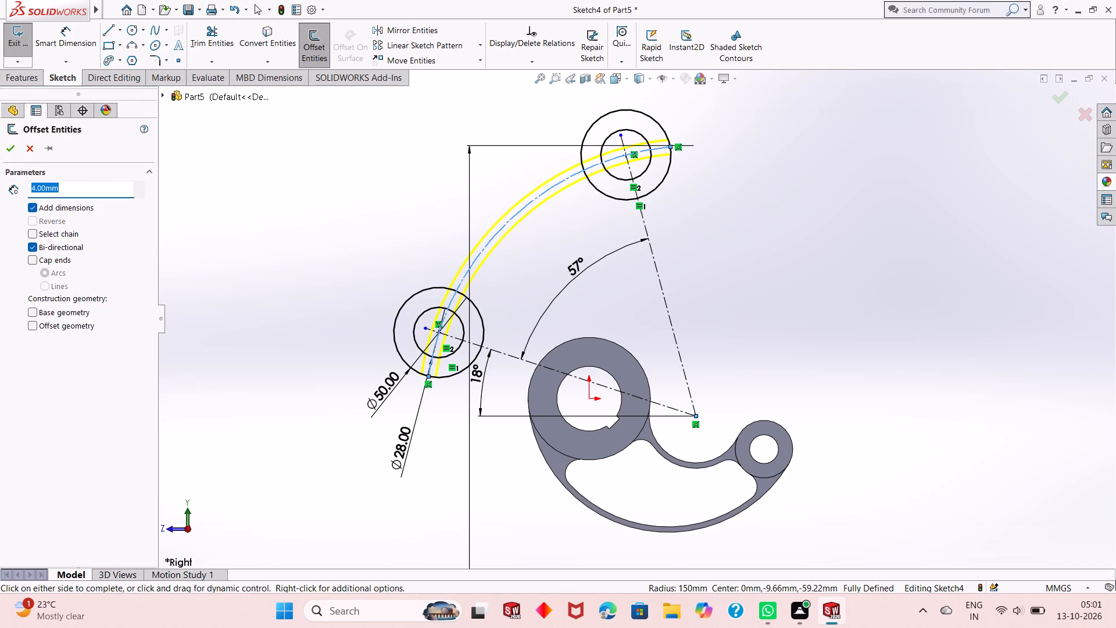
type("14")
key("Return")
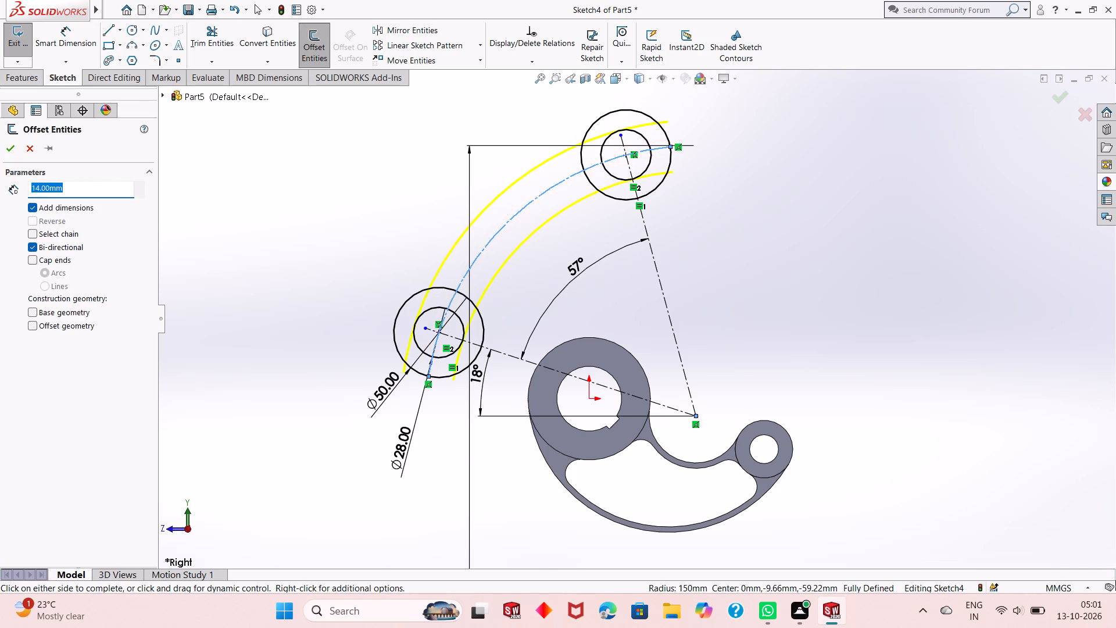
left_click(7, 147)
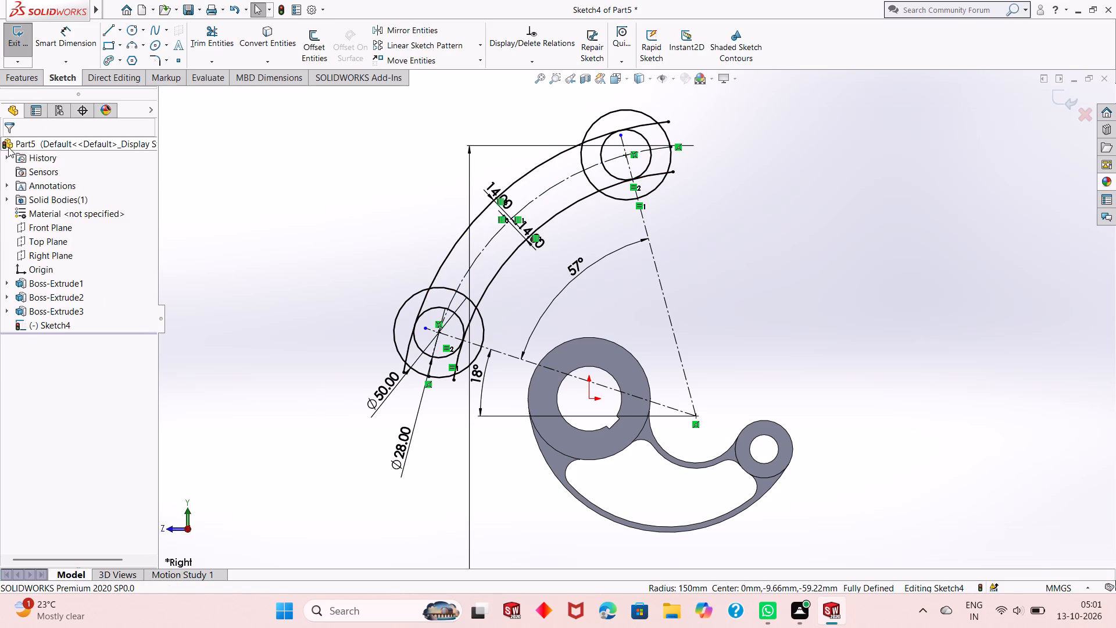
Offset the construction arc by 25 mm in both directions for the arm's outer edges.
left_click(489, 243)
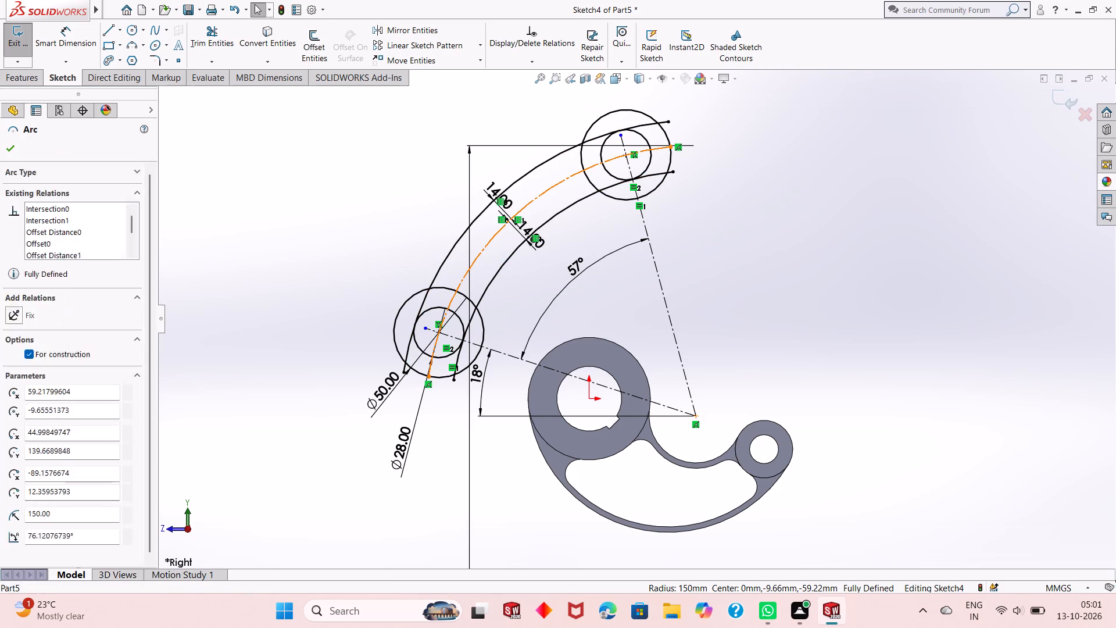
left_click(323, 58)
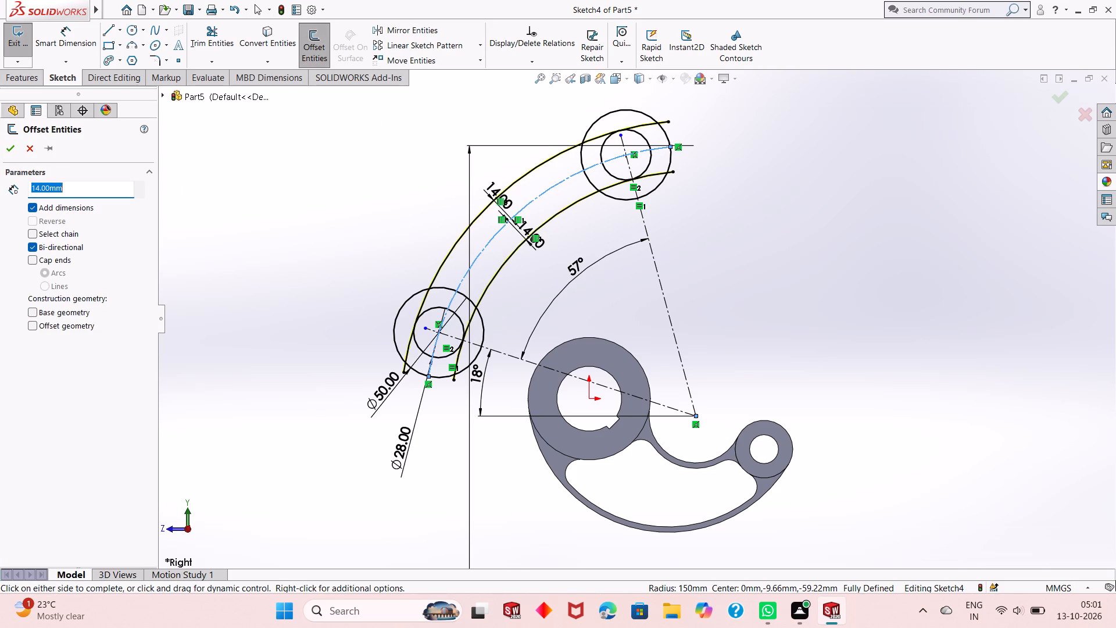
type("25")
key("Return")
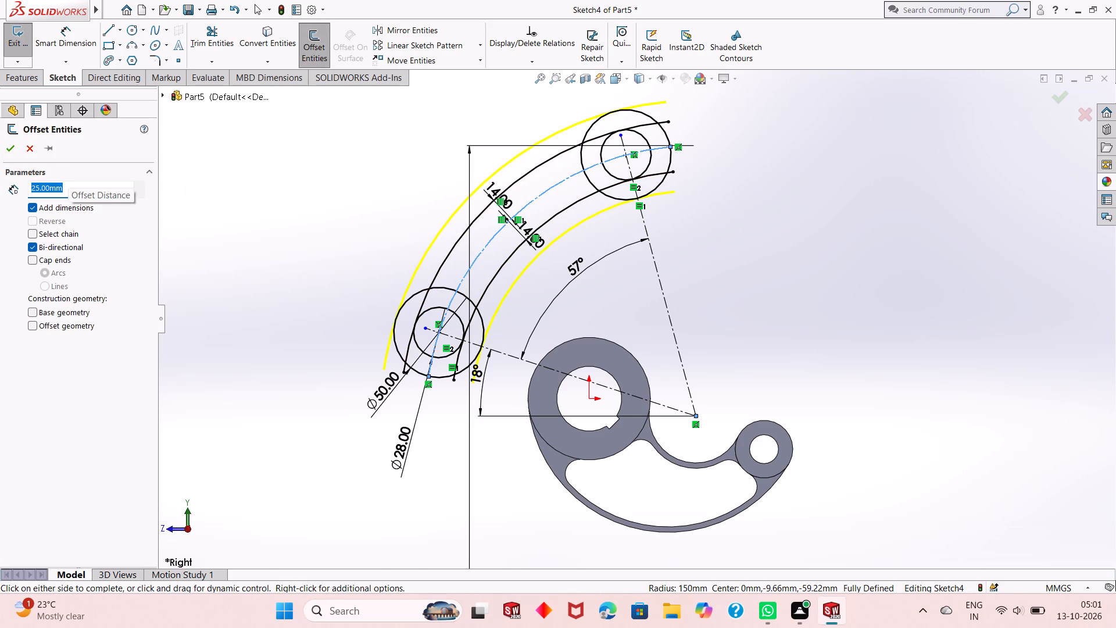
left_click(0, 148)
left_click(5, 148)
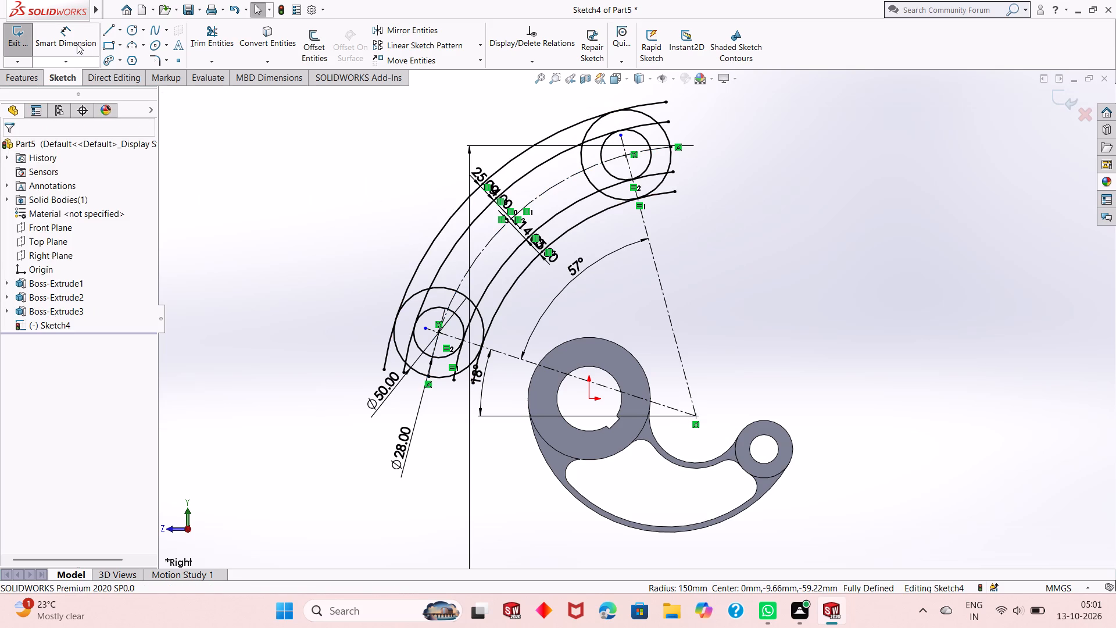
Trim the overhanging ends of the four offset arcs around the end circles on the steep centerline.
left_click(194, 34)
scroll(635, 123, "up", 2)
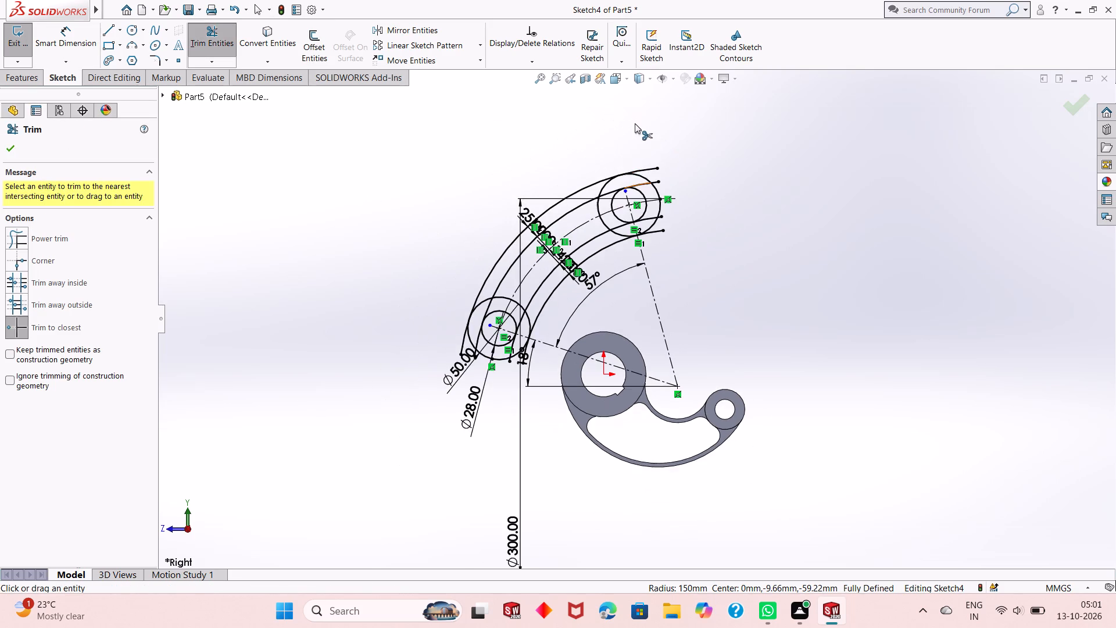
scroll(646, 193, "down", 7)
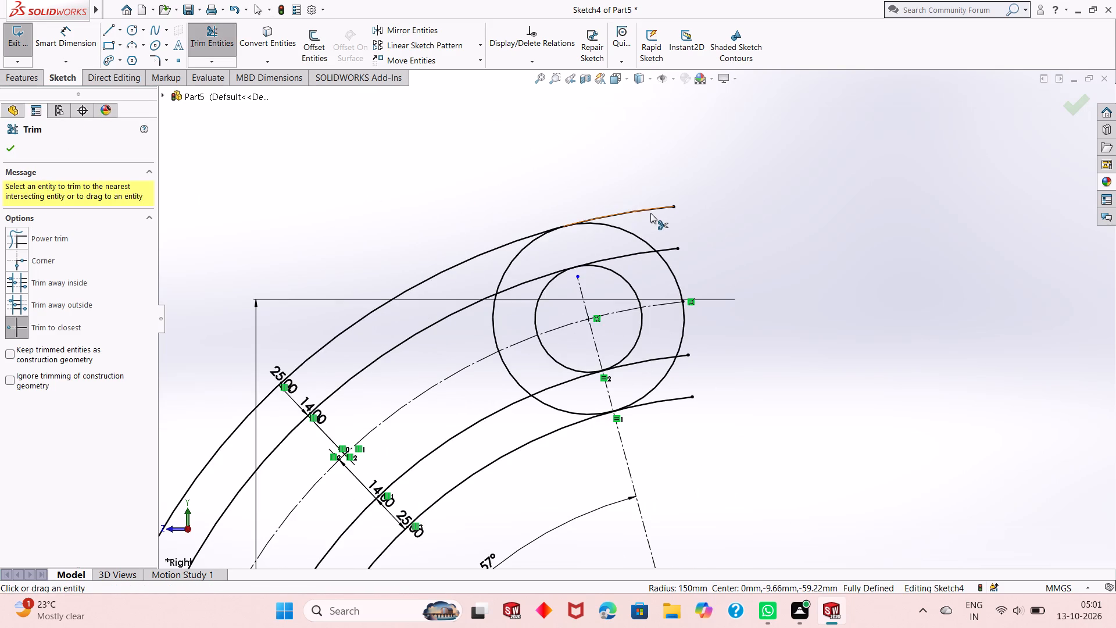
left_click(650, 213)
left_click(671, 251)
double_click(666, 211)
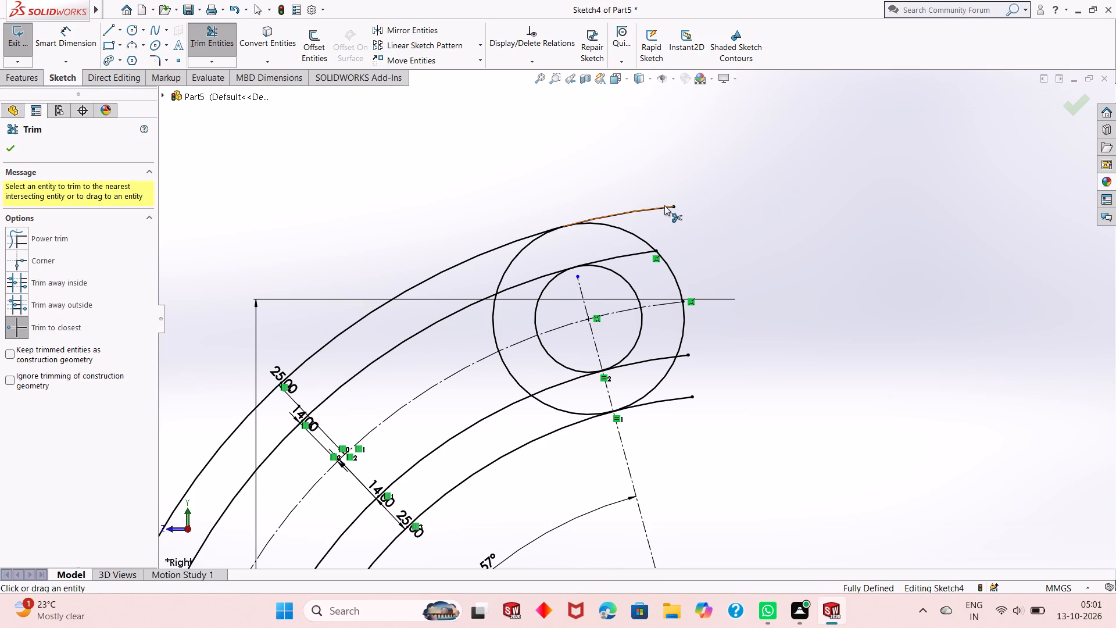
left_click(664, 205)
left_click(685, 352)
left_click(677, 406)
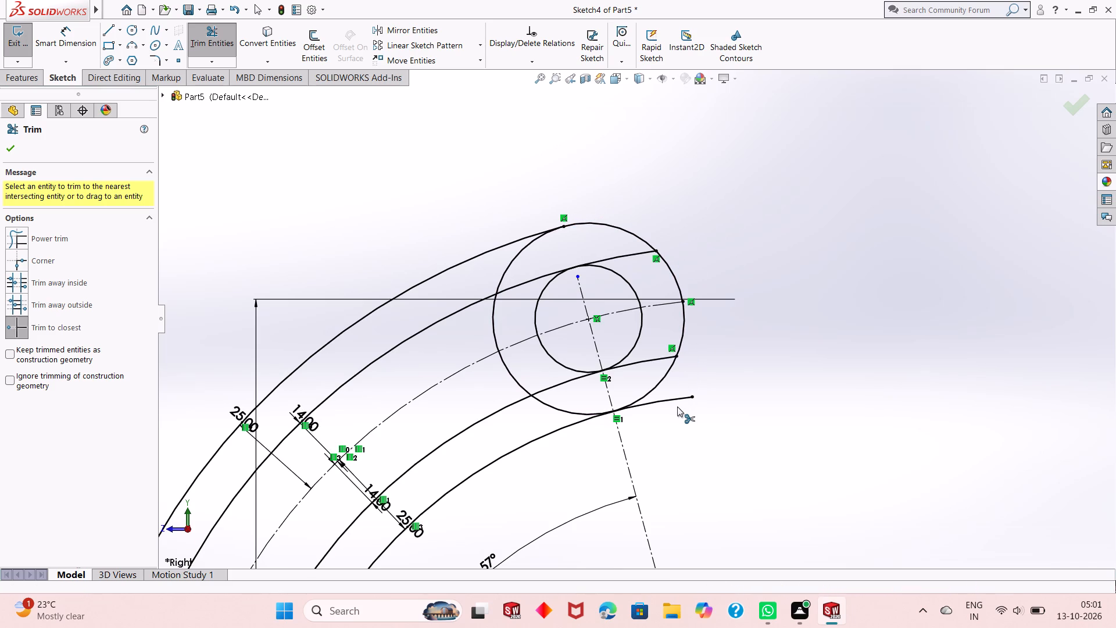
left_click(677, 395)
left_click(649, 401)
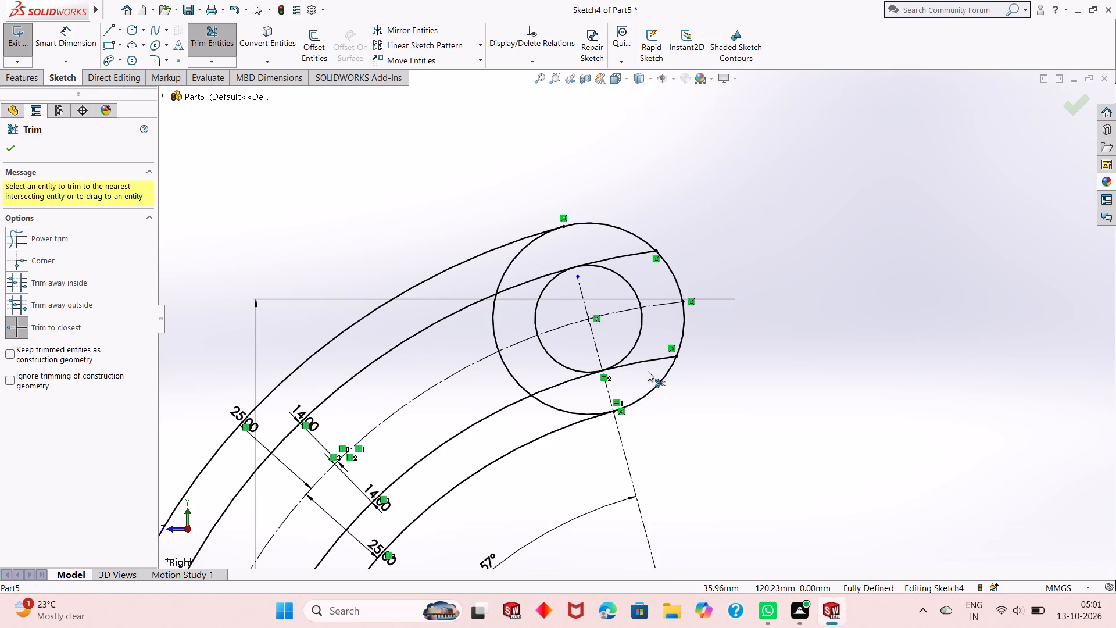
left_click(648, 359)
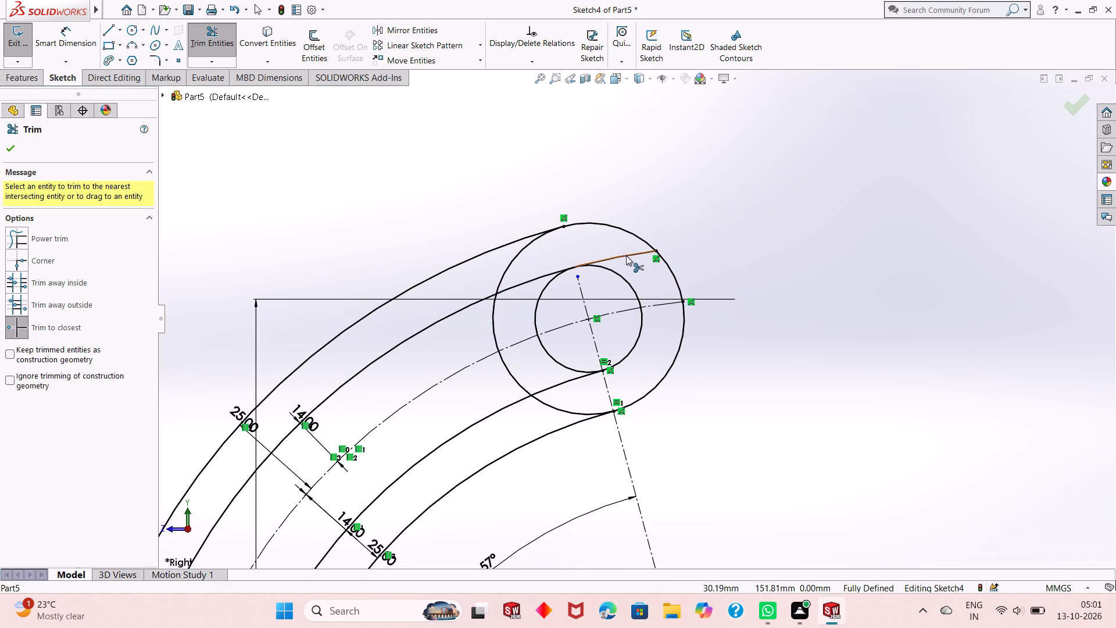
left_click(626, 255)
Trim the slot-facing portions of the two steep-centerline circles, leaving rounded end caps for the slot and arm.
left_click(495, 325)
left_click(513, 376)
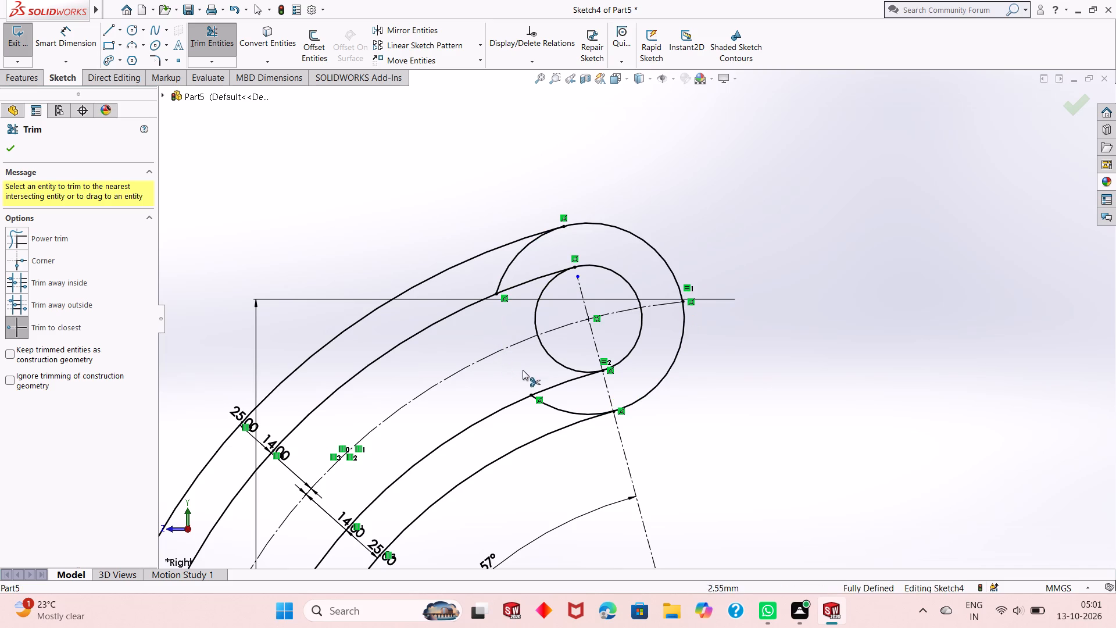
left_click(550, 348)
left_click(548, 356)
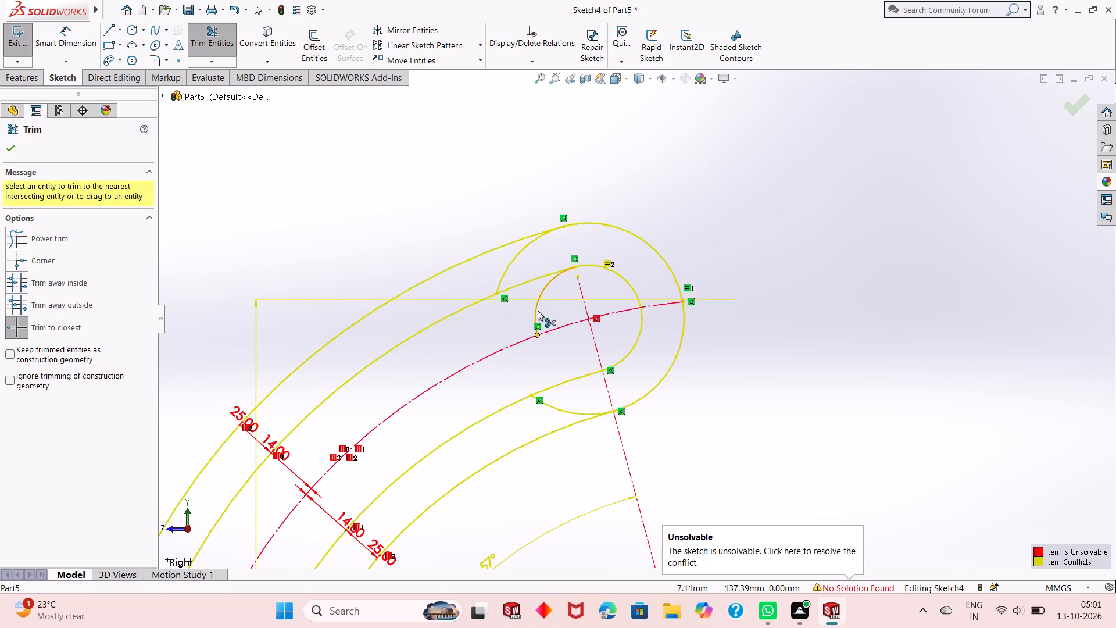
left_click(538, 311)
left_click(511, 259)
left_click(553, 406)
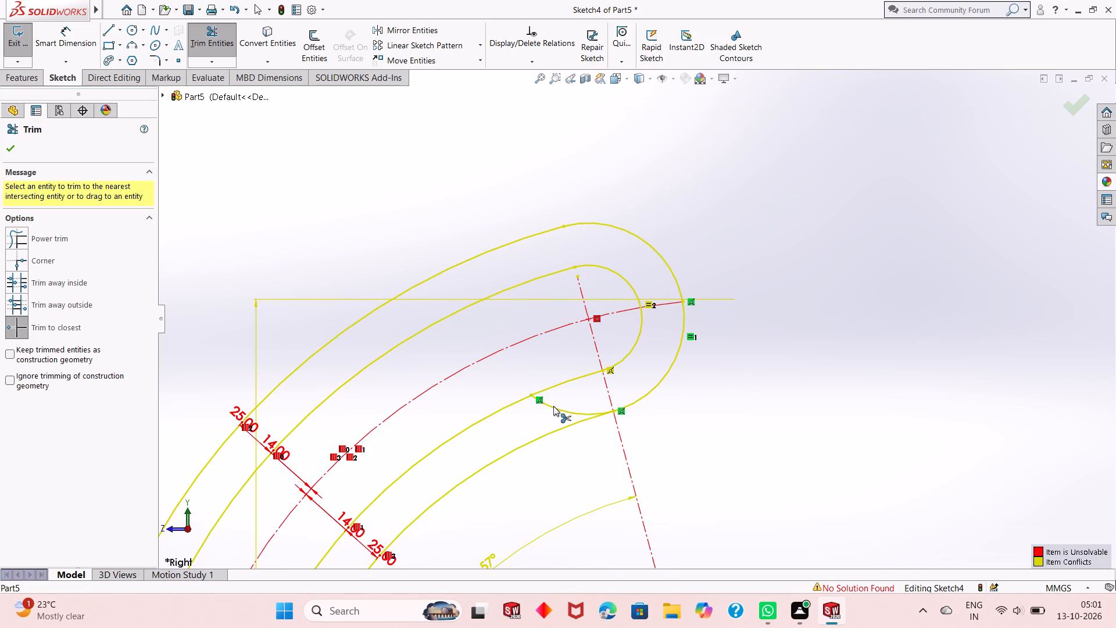
right_click(759, 201)
left_click(779, 242)
Delete the 14 mm and 25 mm offset dimensions on both sides of the construction arc.
scroll(567, 308, "down", 2)
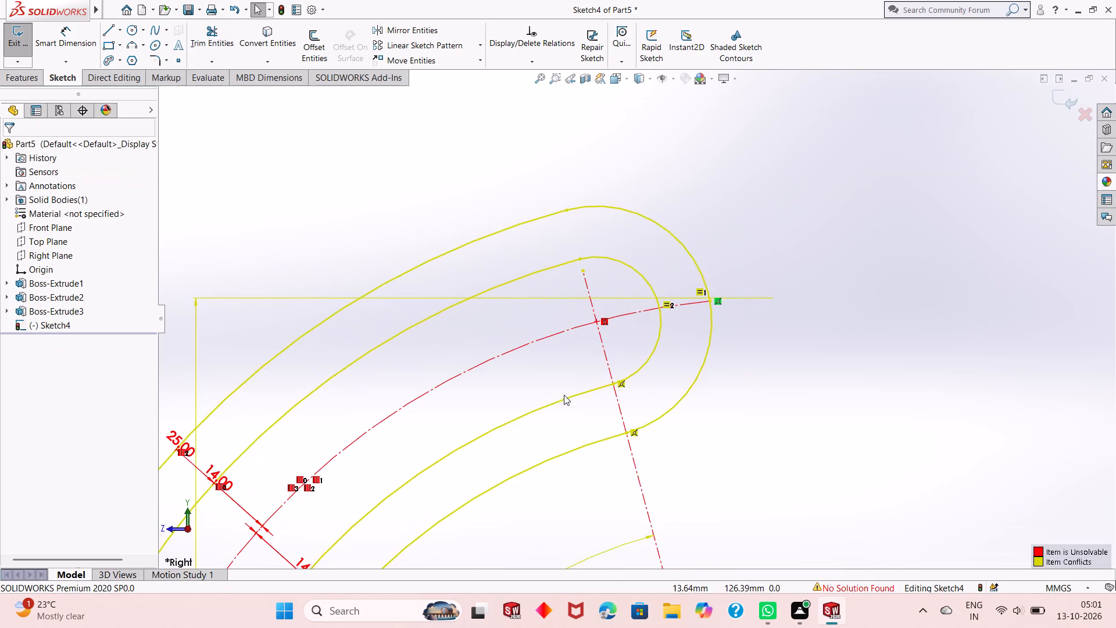
scroll(540, 419, "up", 8)
scroll(569, 473, "down", 4)
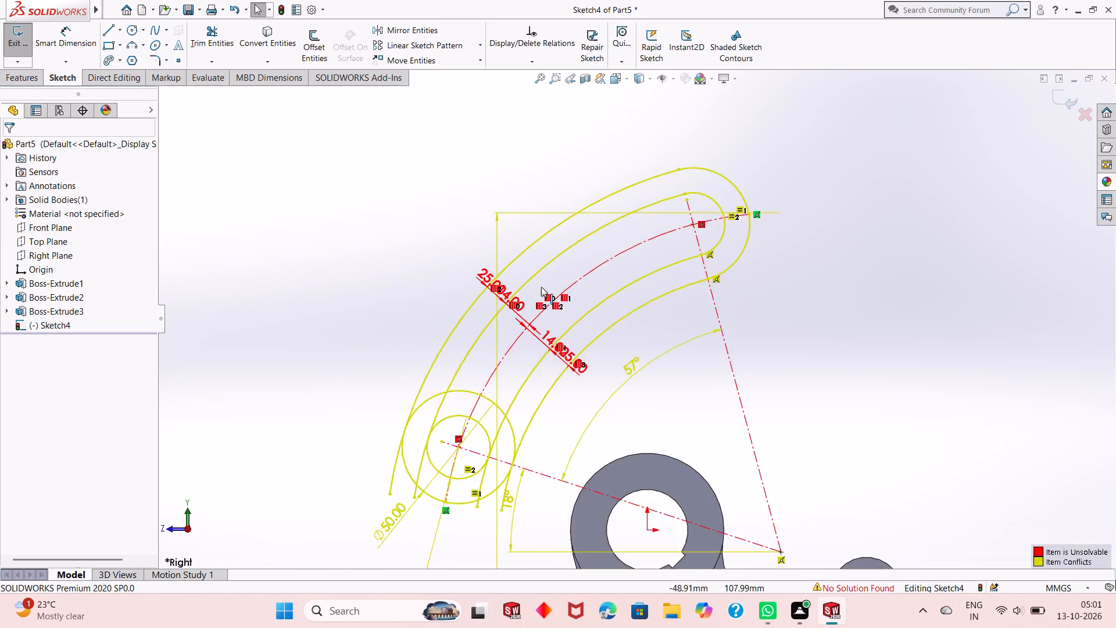
scroll(541, 287, "down", 3)
right_click(491, 374)
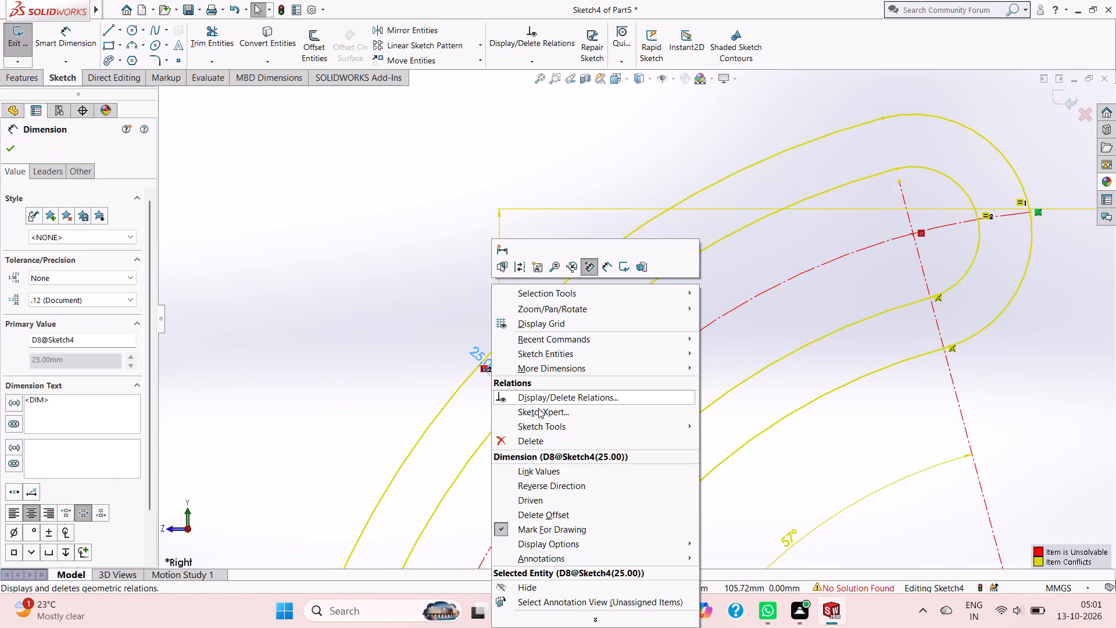
left_click(553, 435)
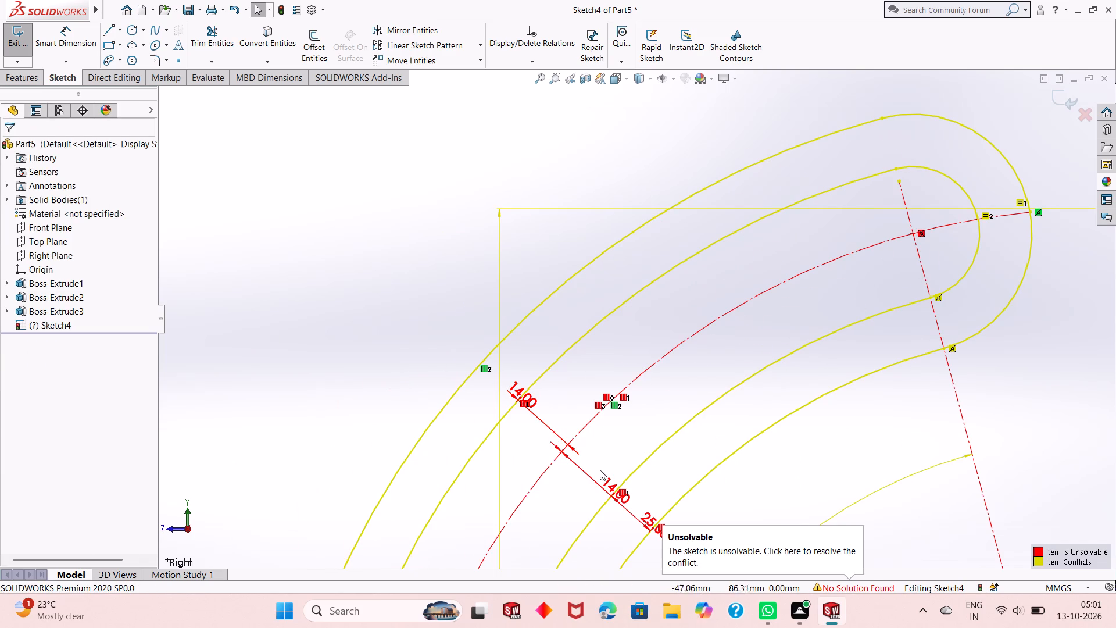
right_click(607, 479)
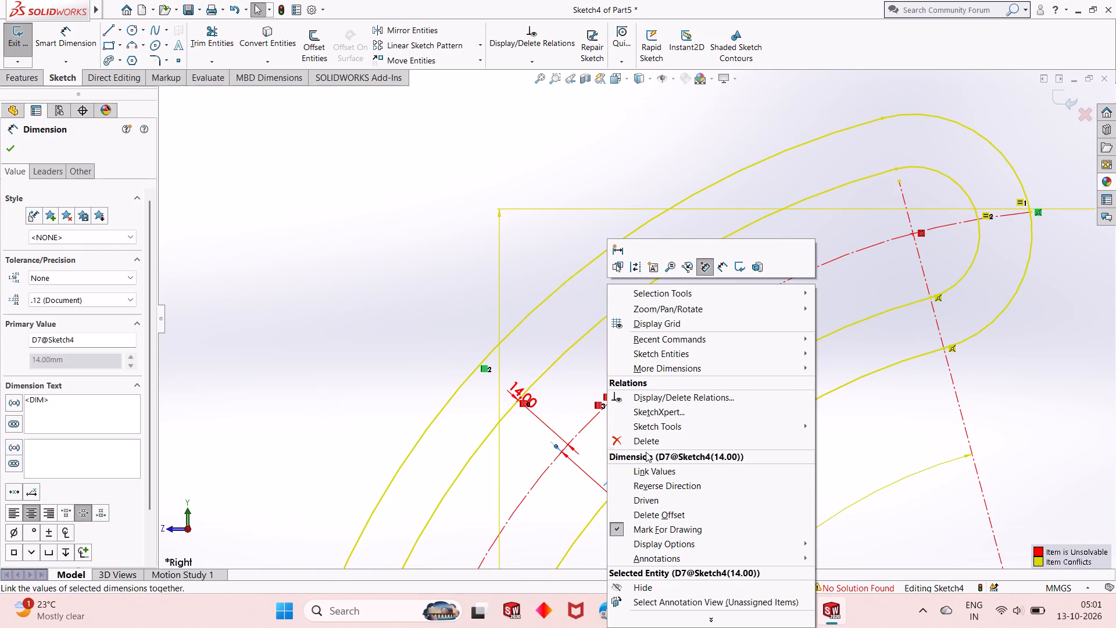
left_click(646, 443)
right_click(528, 399)
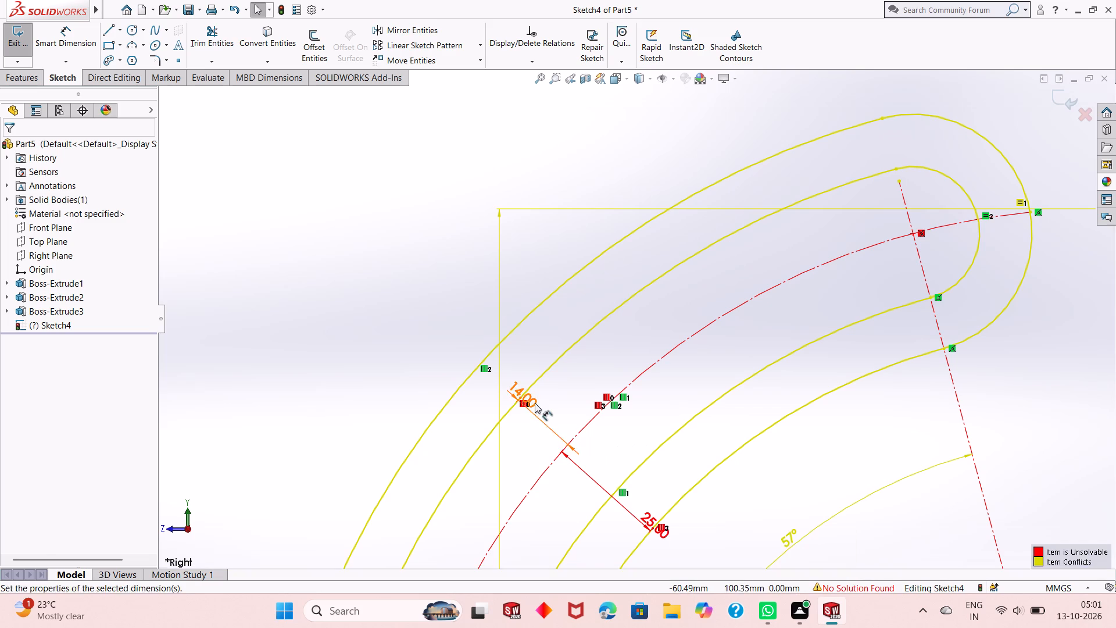
left_click(596, 437)
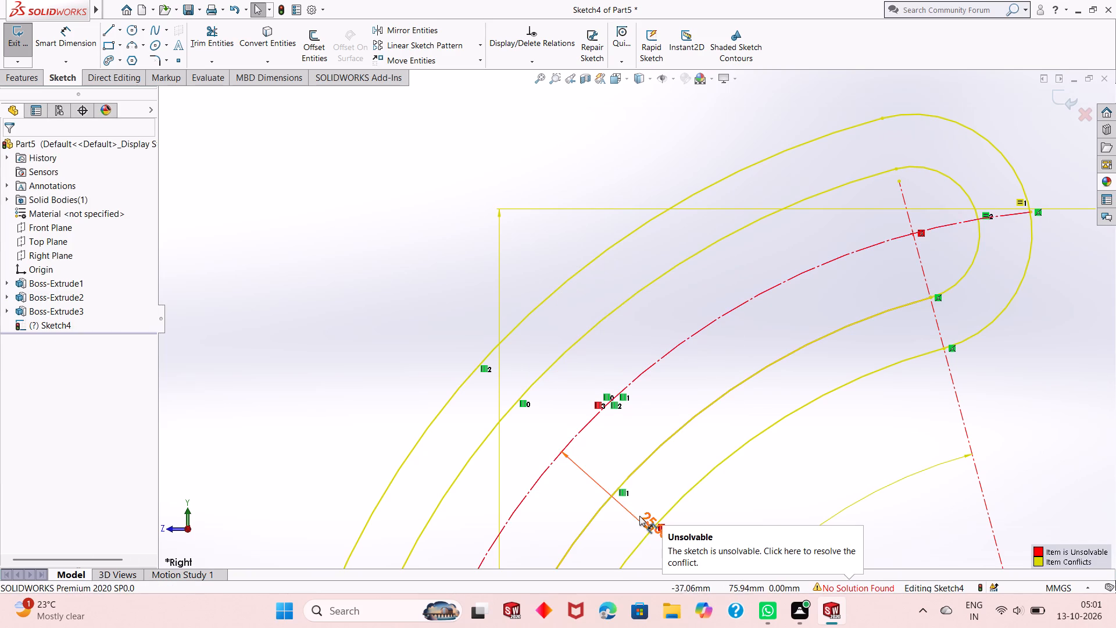
right_click(641, 517)
left_click(656, 444)
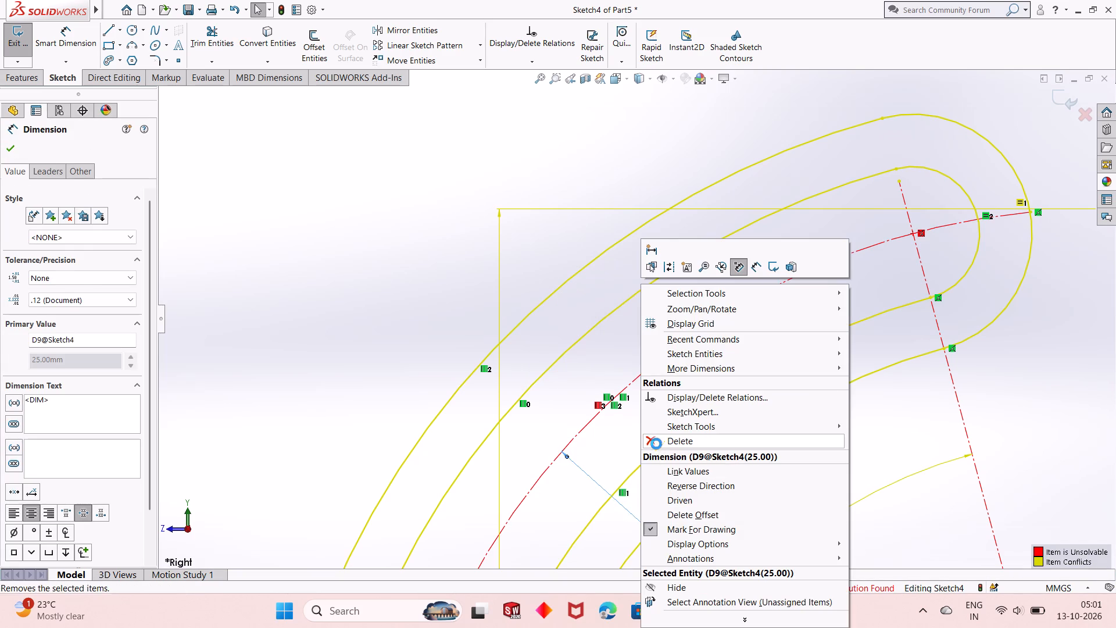
Trim the overhanging lower ends of the two convex-side arcs back to the 50 mm and 28 mm circles, undoing the excess cut.
scroll(574, 420, "up", 5)
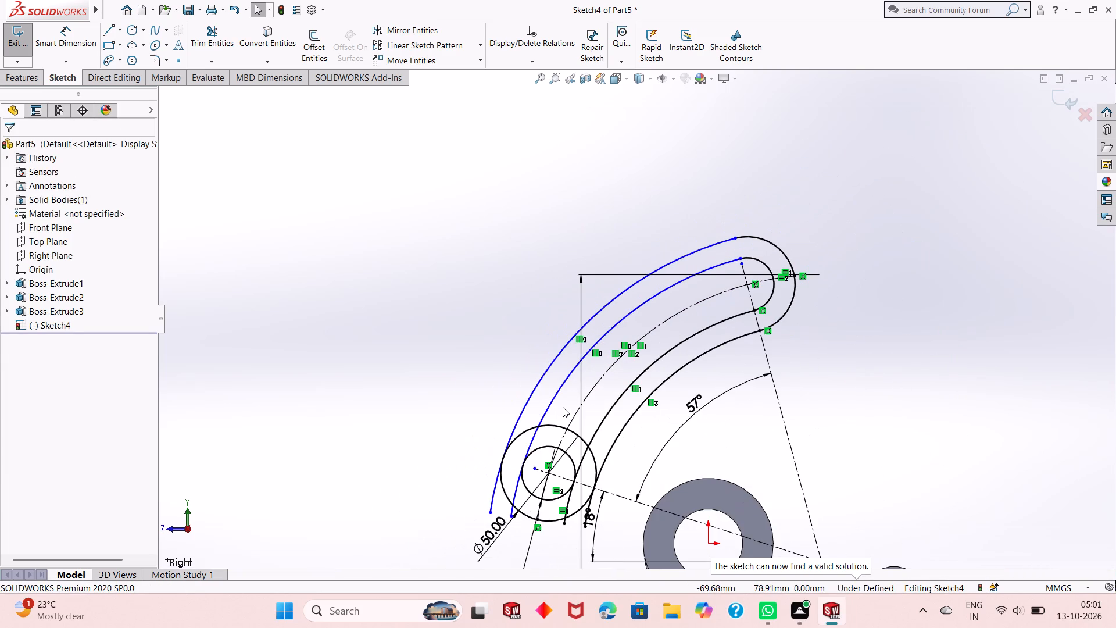
scroll(563, 407, "down", 2)
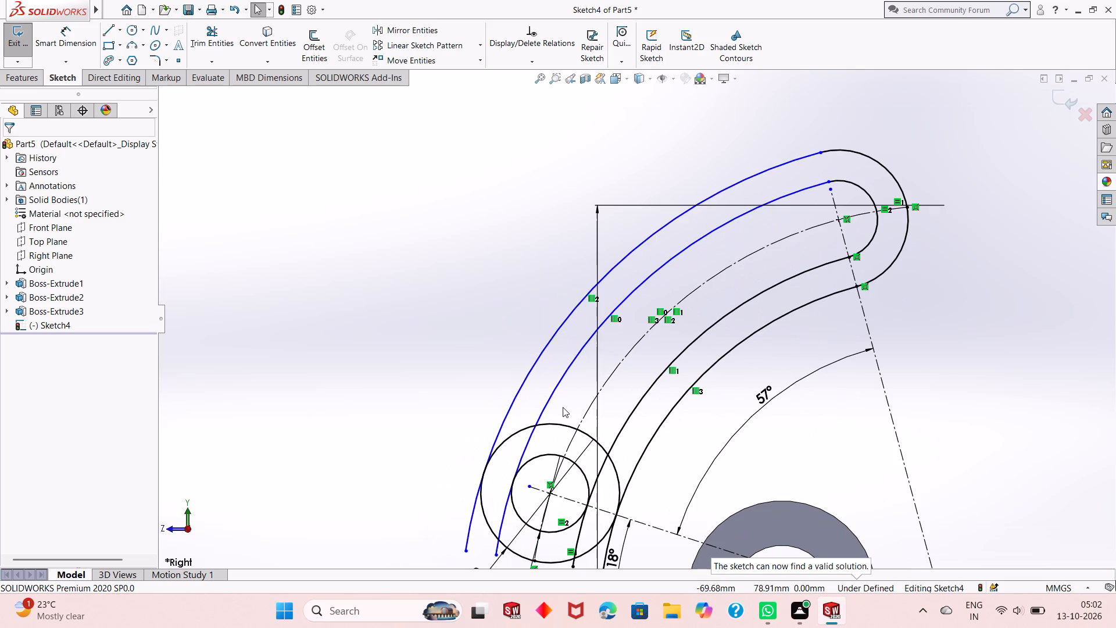
scroll(563, 407, "down", 2)
scroll(563, 407, "up", 2)
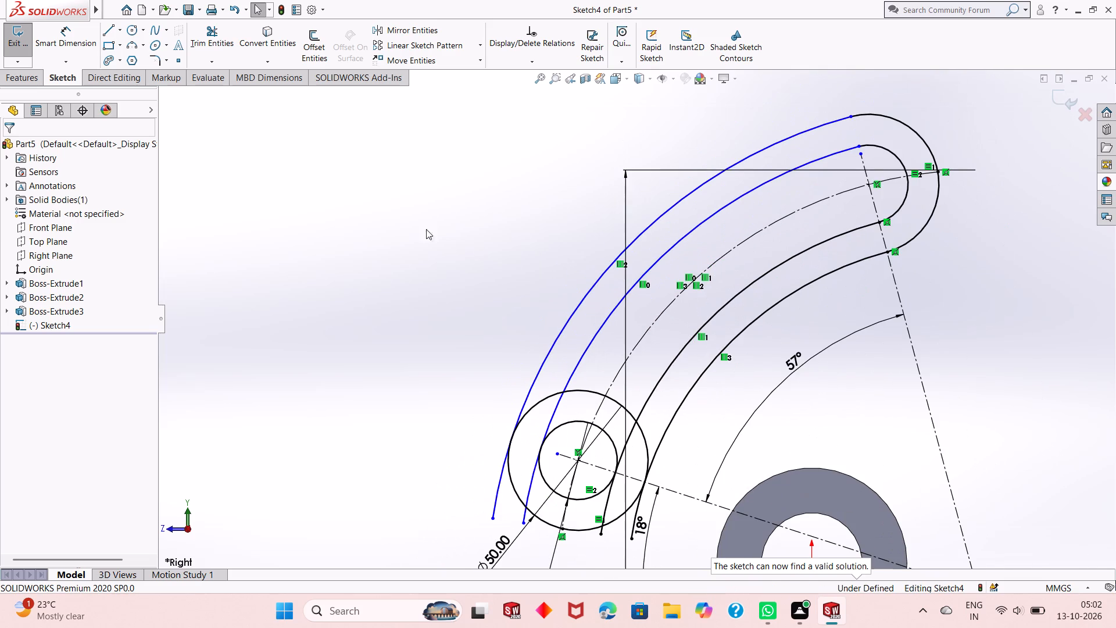
left_click(216, 45)
left_click(494, 497)
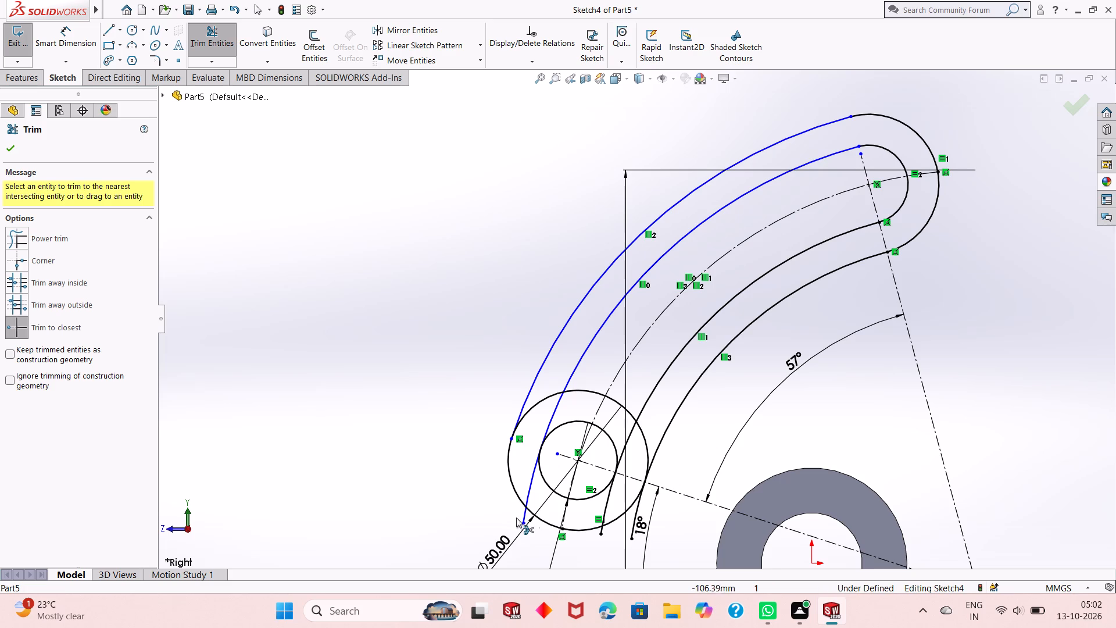
left_click(528, 518)
left_click(524, 518)
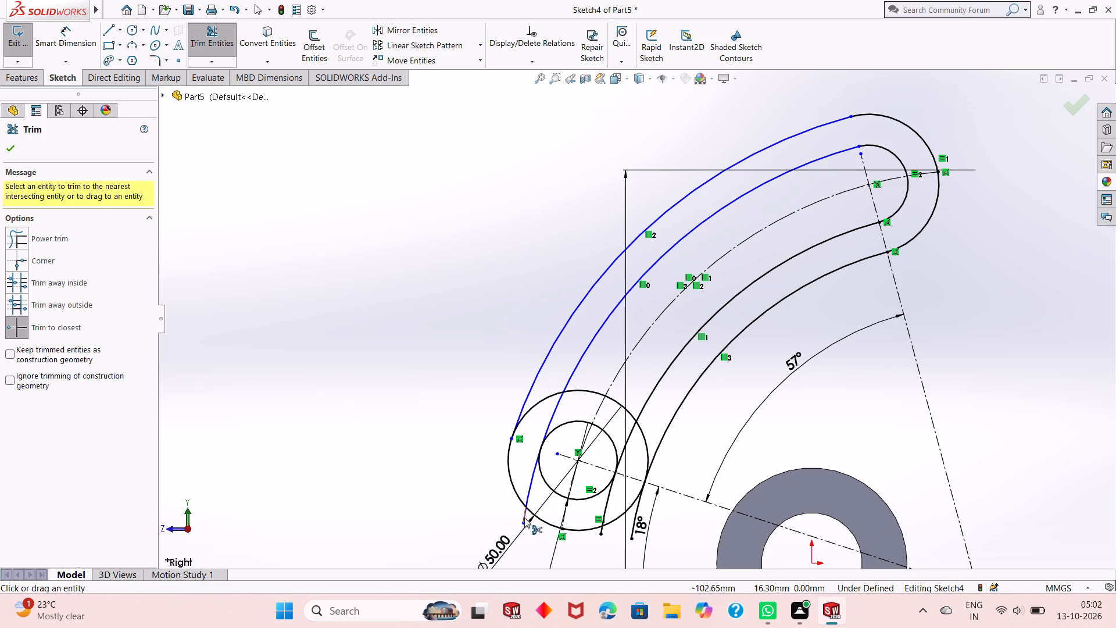
left_click(530, 487)
left_click(551, 425)
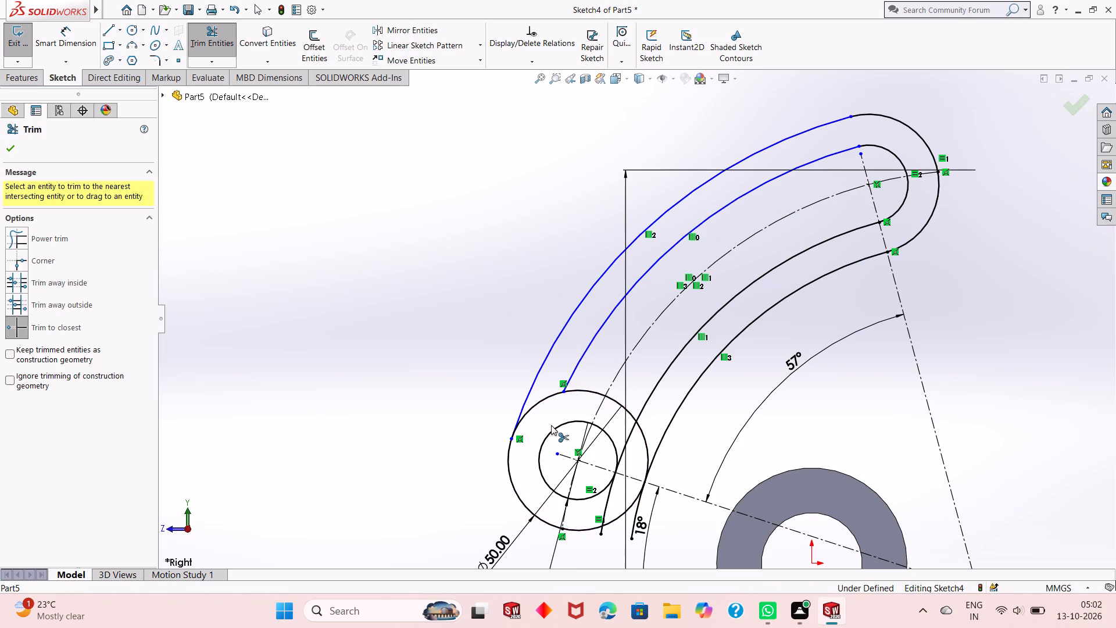
key("ctrl+z")
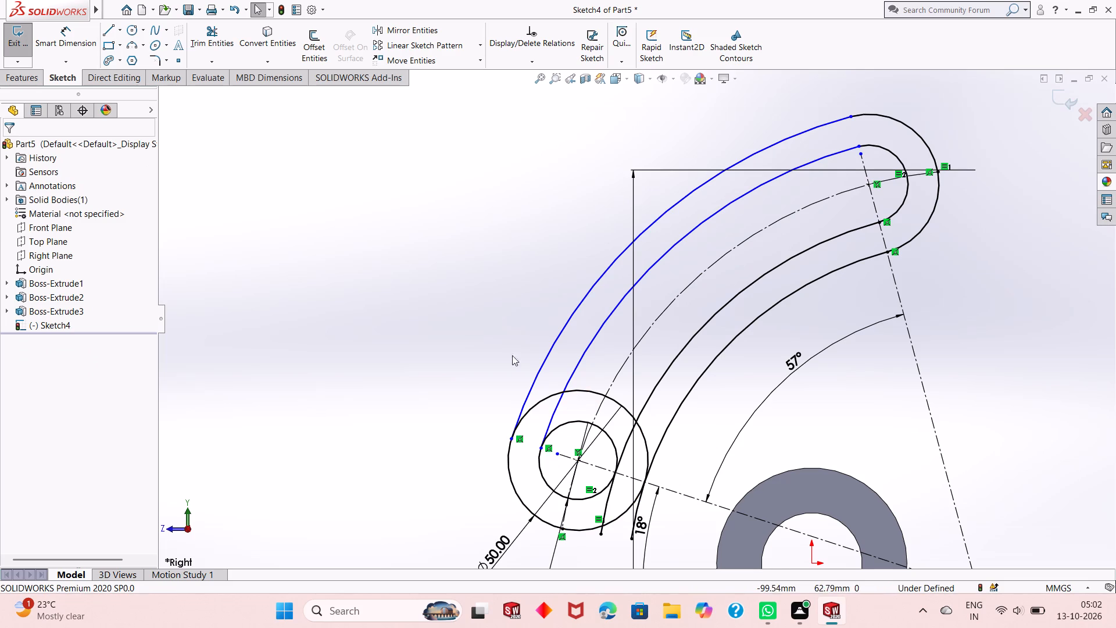
Trim the slot-facing portions of the two shallow-centerline circles, leaving rounded lower end caps for the slot and arm.
key("Escape")
left_click(221, 43)
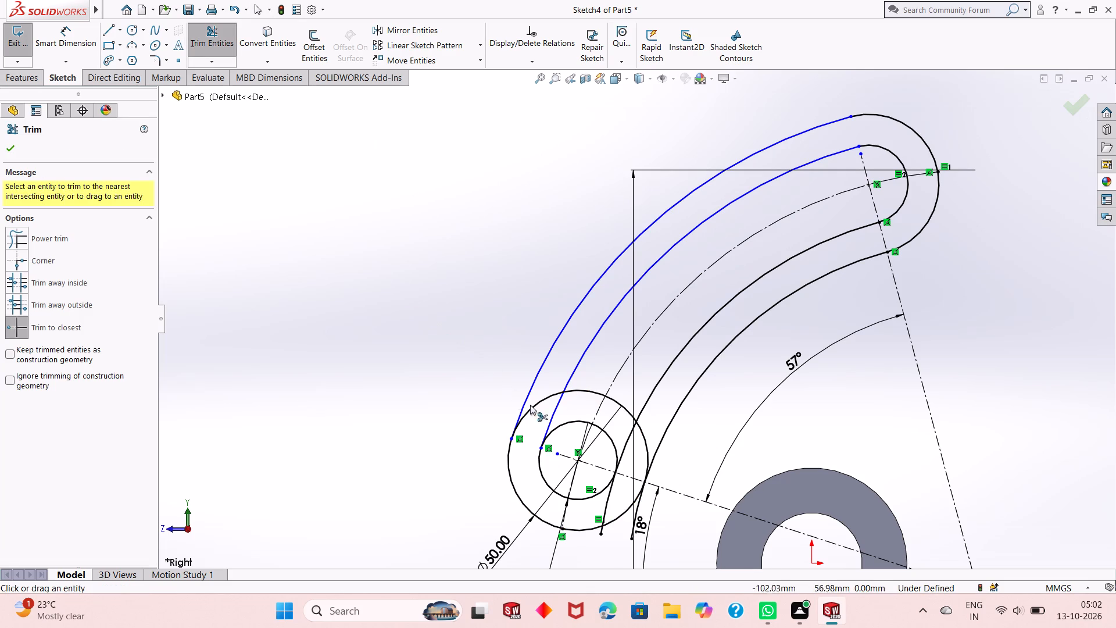
left_click(546, 401)
left_click(584, 394)
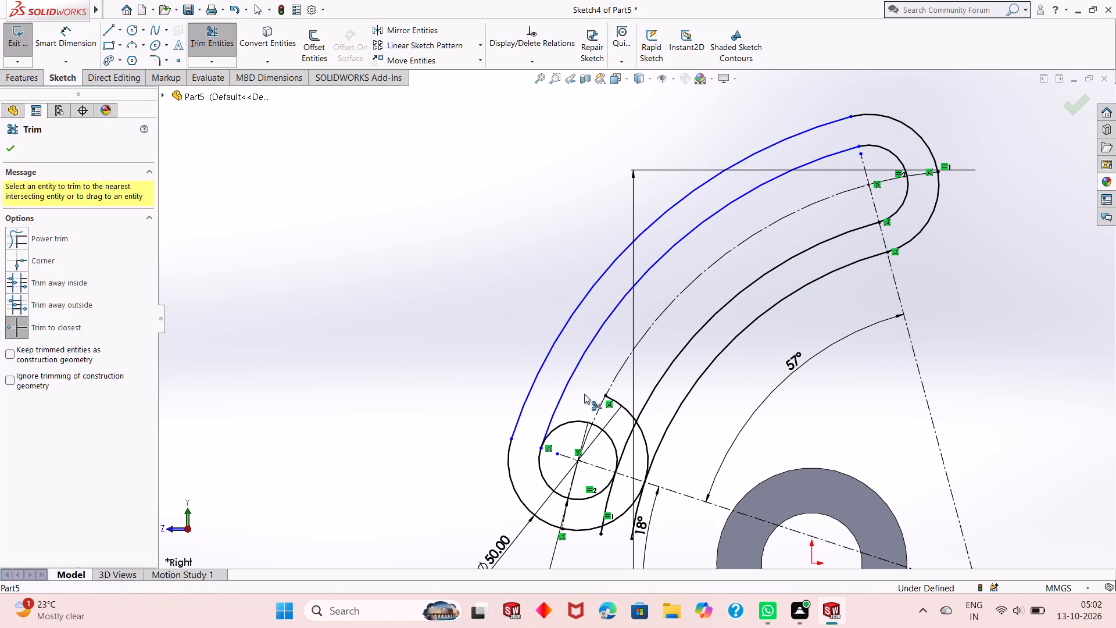
left_click(615, 402)
left_click(645, 434)
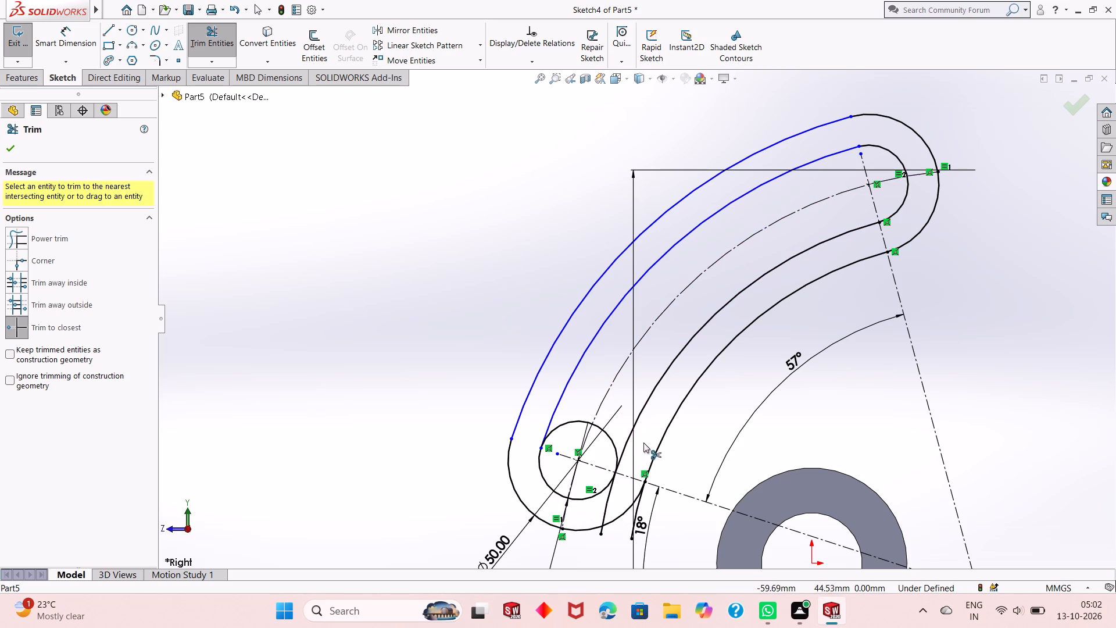
left_click(614, 441)
left_click(564, 414)
left_click(566, 425)
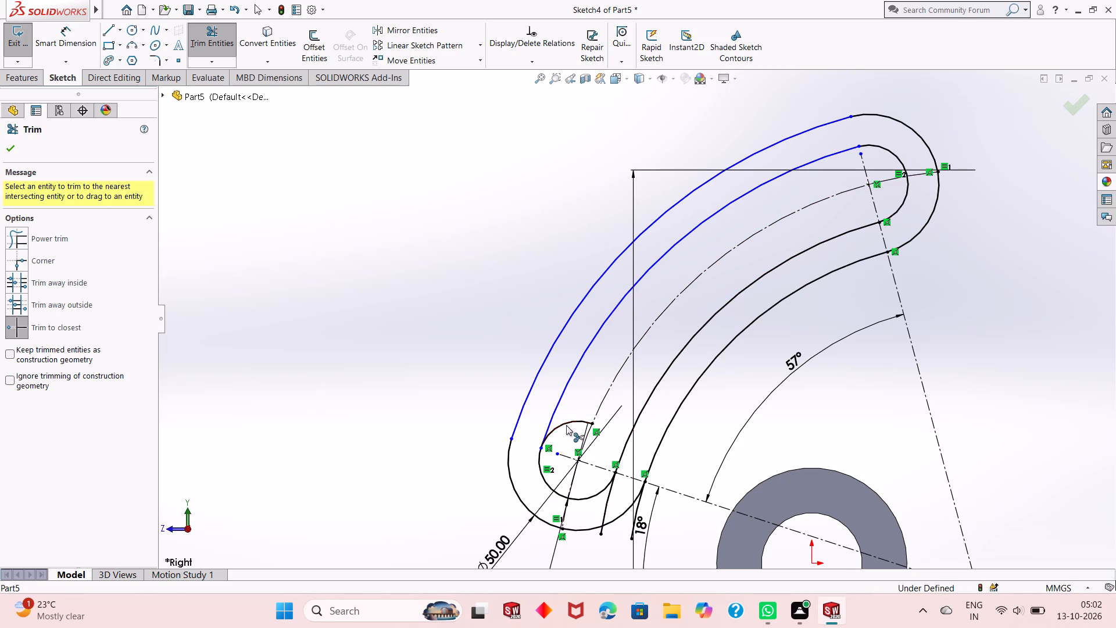
key("Escape")
key("Escape")
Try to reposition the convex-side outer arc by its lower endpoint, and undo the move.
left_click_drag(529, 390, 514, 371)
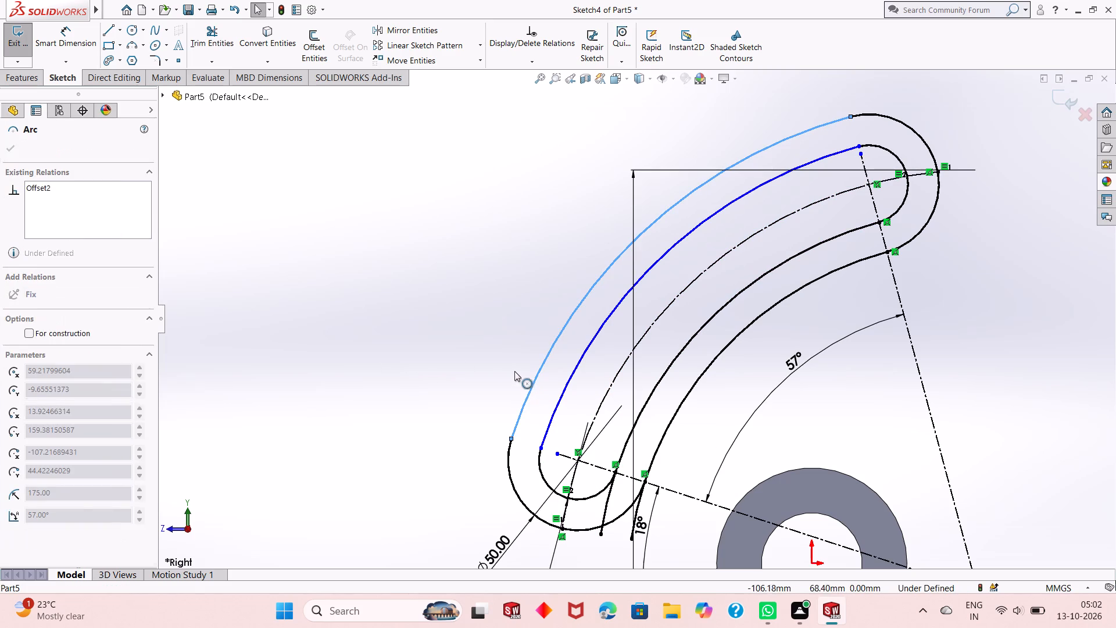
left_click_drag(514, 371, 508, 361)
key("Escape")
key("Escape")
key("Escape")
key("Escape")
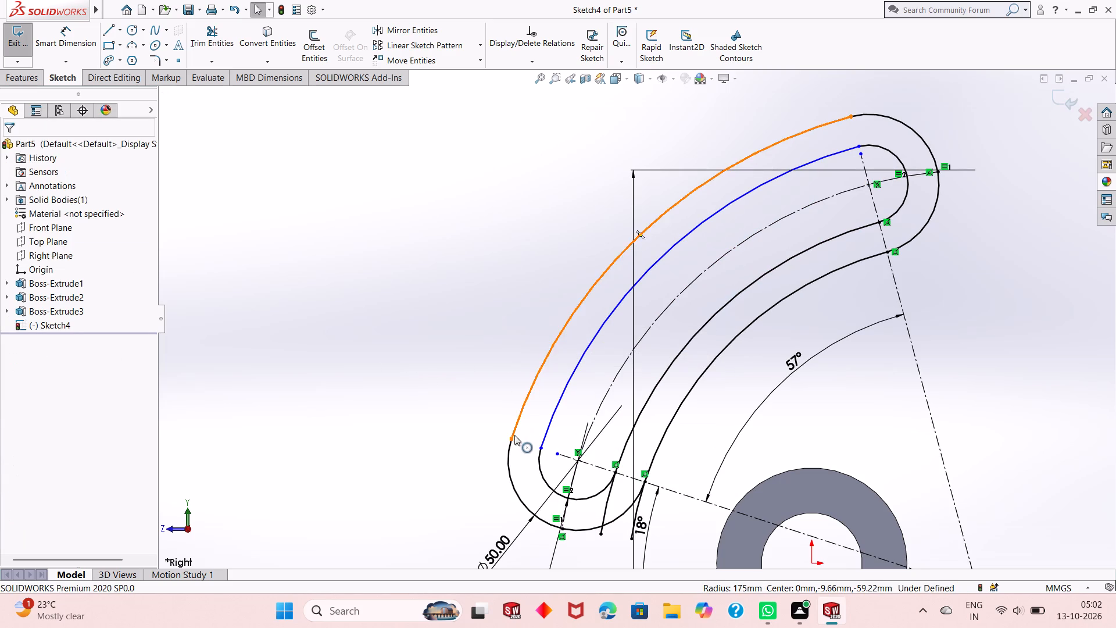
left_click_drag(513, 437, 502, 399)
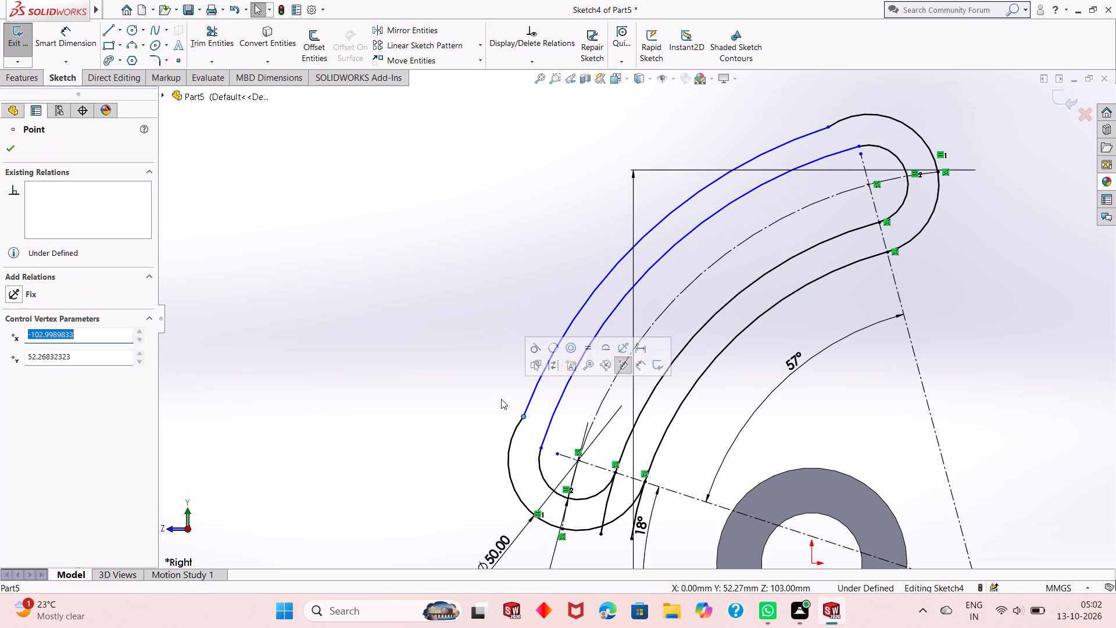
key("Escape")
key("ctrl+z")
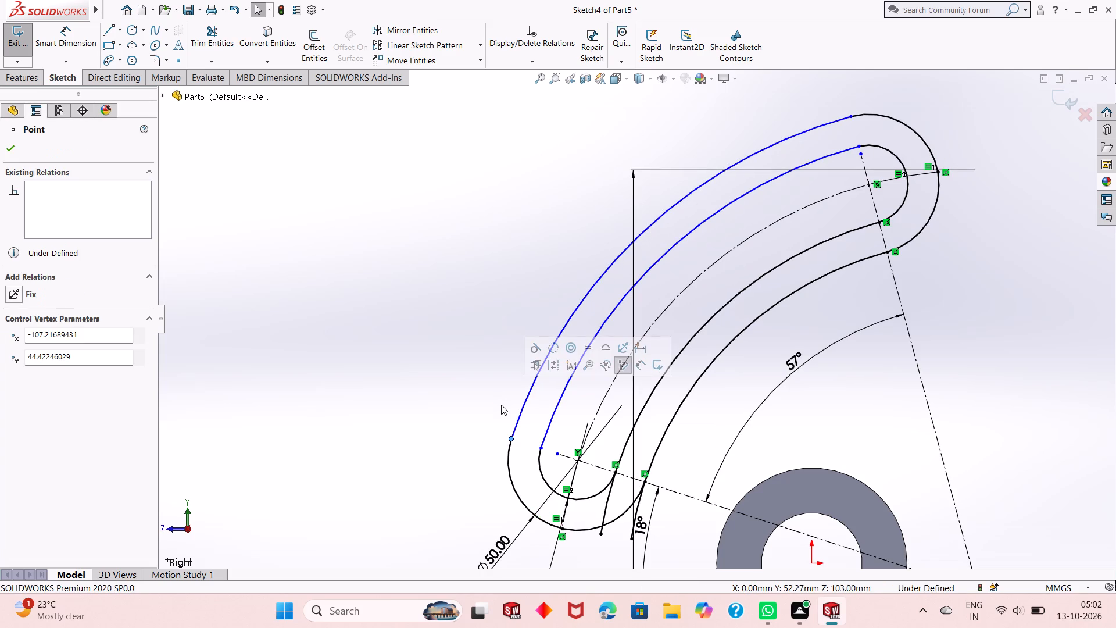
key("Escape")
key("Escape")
Make the convex-side outer arc and slot arc each tangent to their matching lower end cap.
left_click(527, 401)
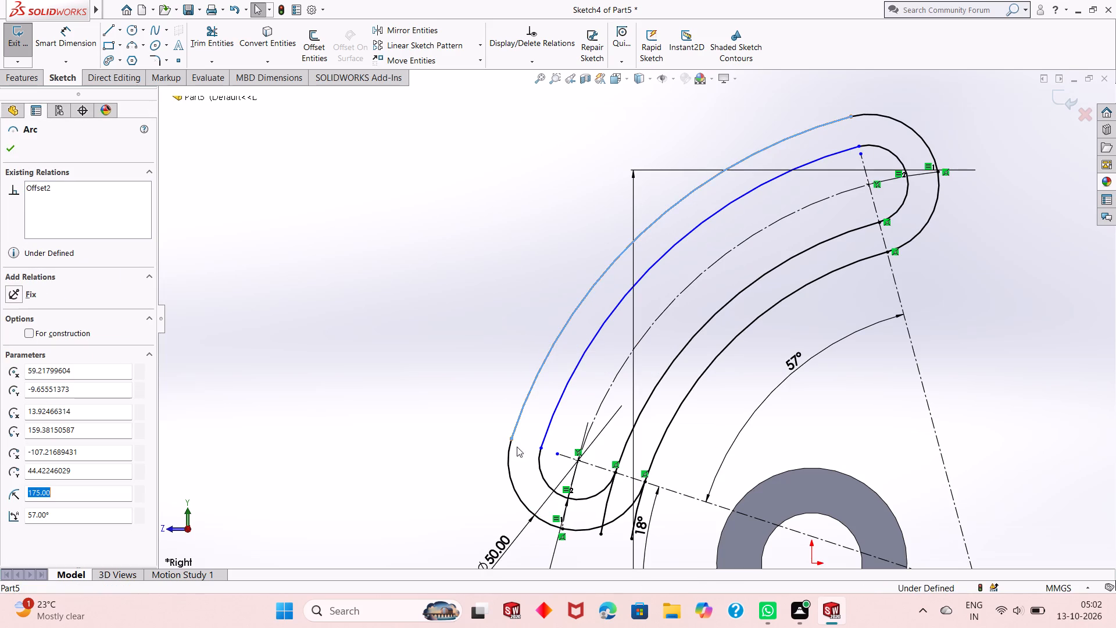
left_click(508, 467, "ctrl")
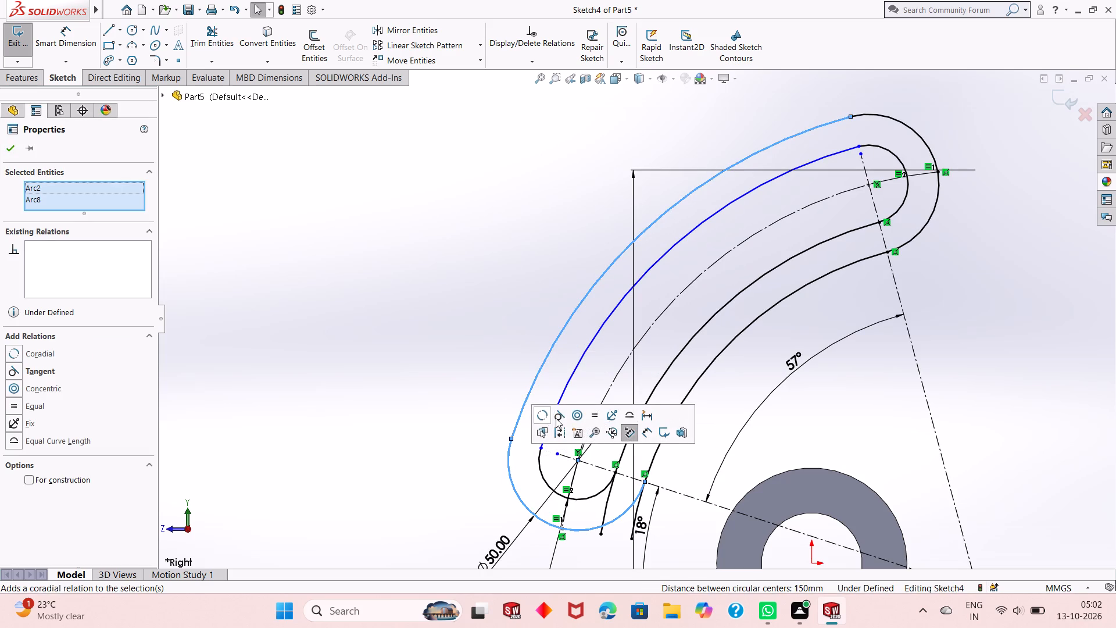
left_click(556, 418)
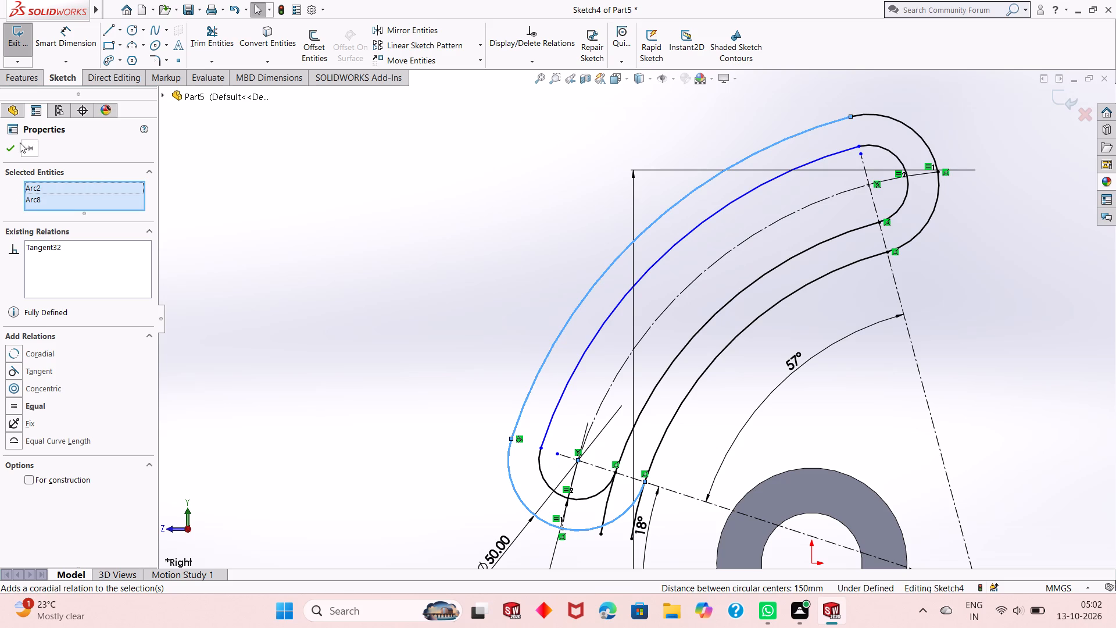
left_click(13, 148)
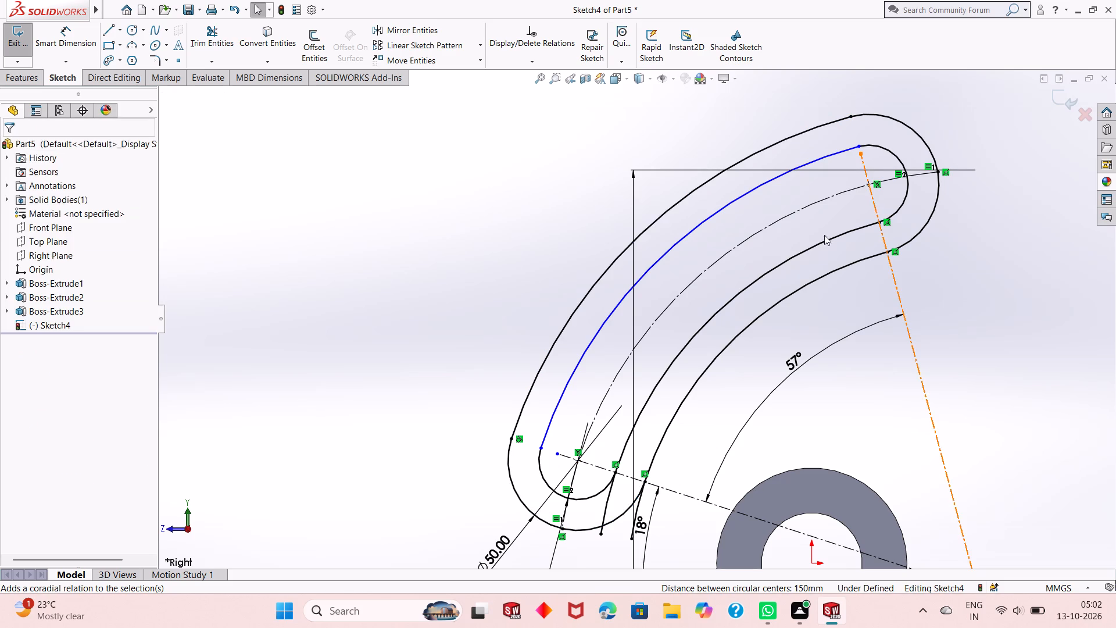
left_click(557, 411)
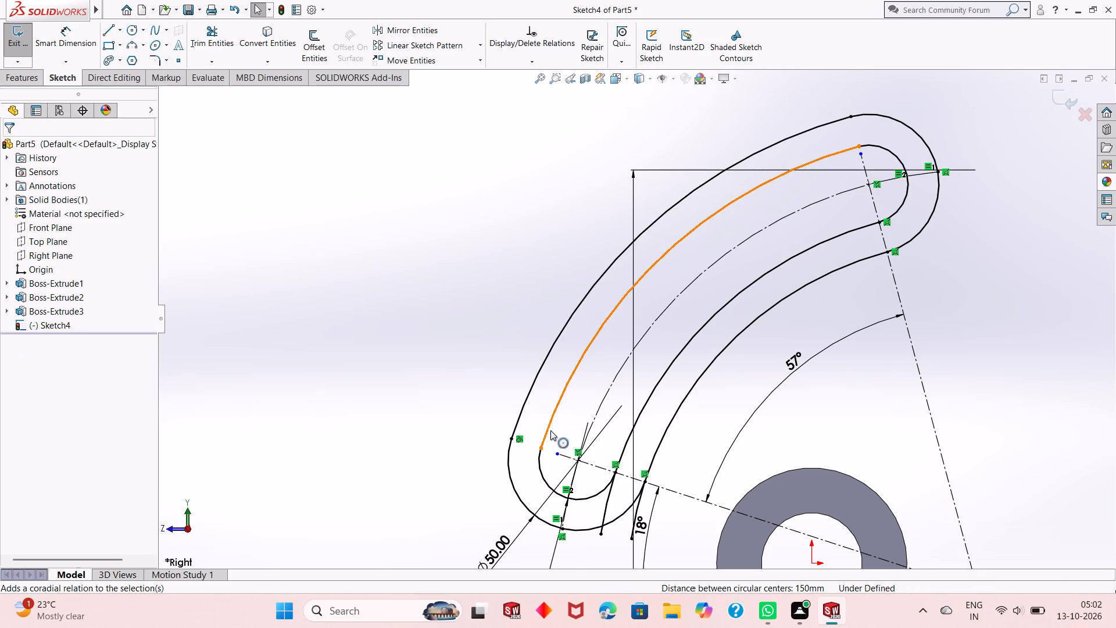
left_click(540, 463, "ctrl")
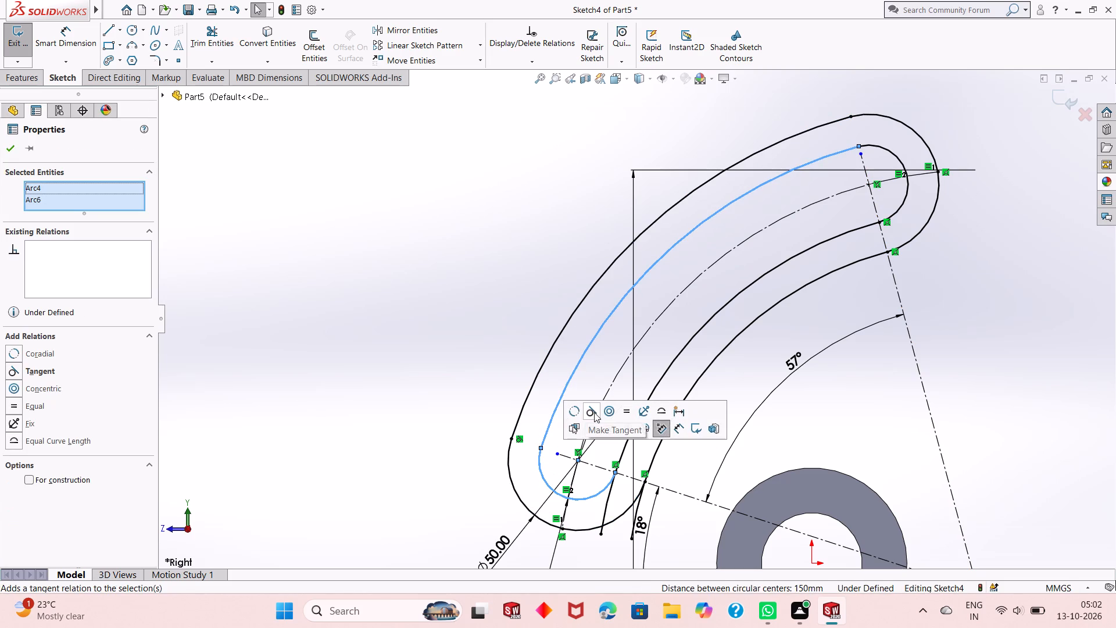
left_click(594, 412)
key("Escape")
key("Escape")
key("Escape")
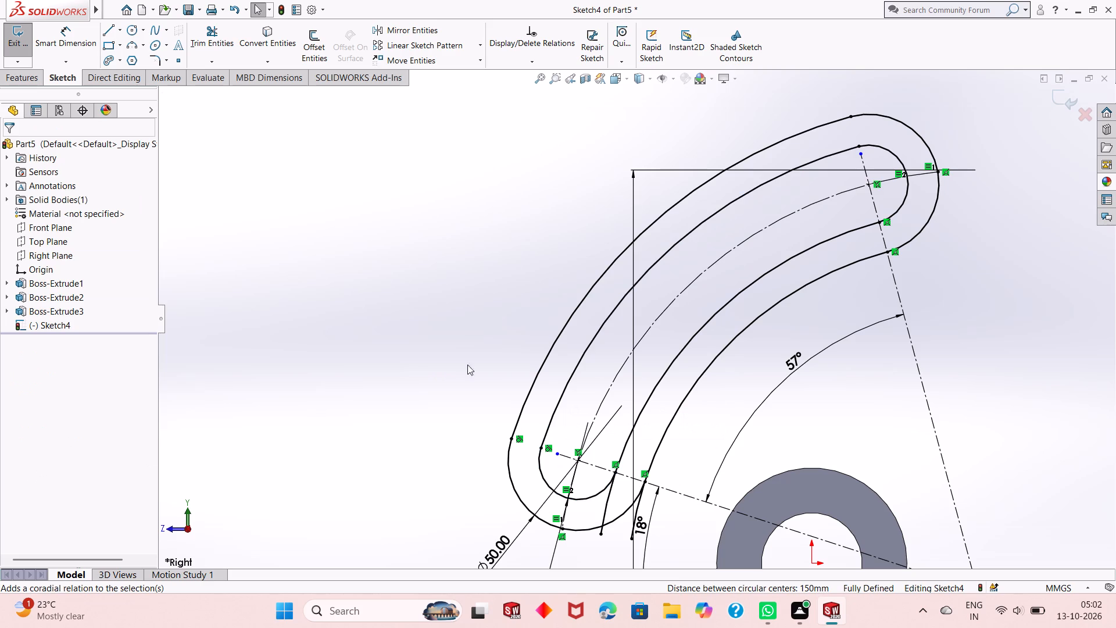
Move the 18° dimension beyond the lower end cap, clear of the arm profile.
scroll(578, 428, "up", 2)
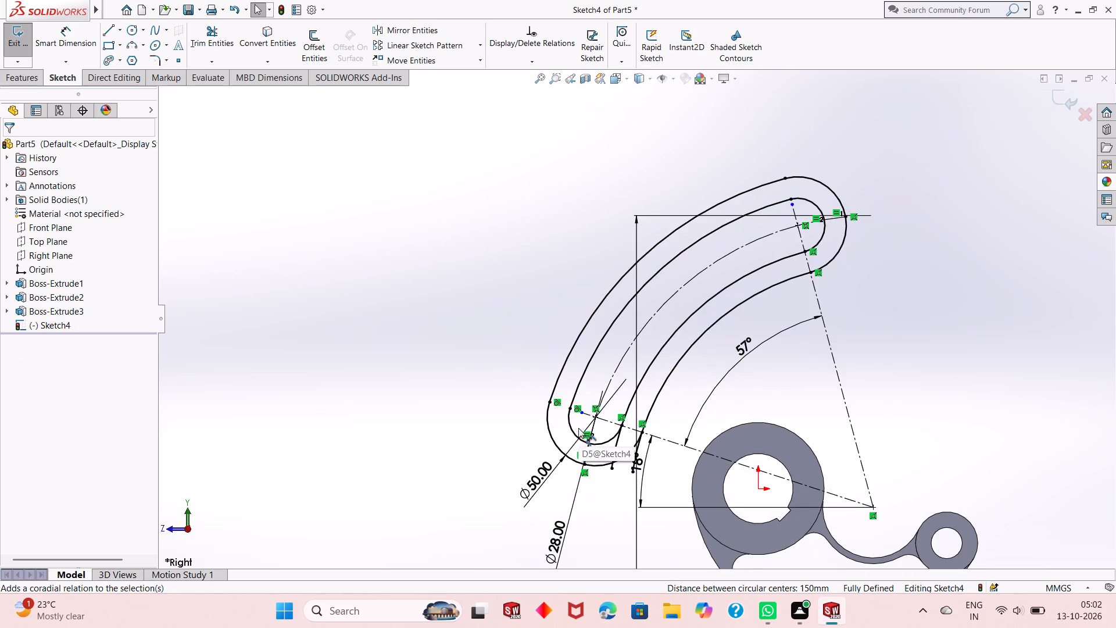
scroll(578, 428, "up", 1)
scroll(756, 309, "down", 2)
scroll(635, 445, "up", 1)
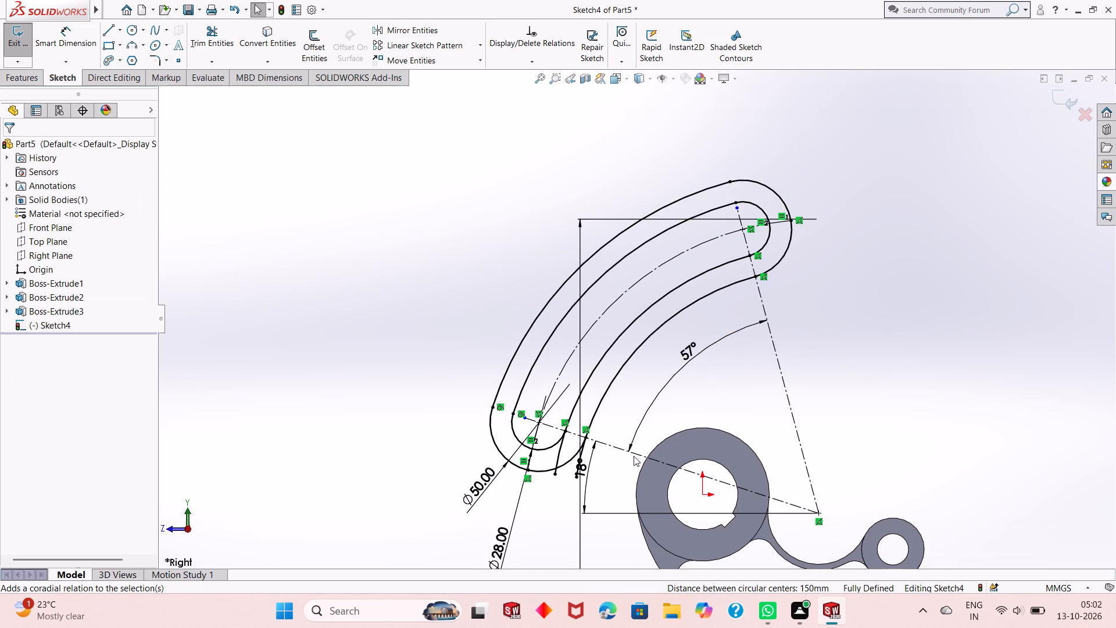
scroll(623, 480, "down", 1)
left_click_drag(573, 470, 429, 455)
Trim the ends of the two concave-side arcs overhanging the shallow centerline, undoing the mistaken cut in the outer cap.
left_click(201, 34)
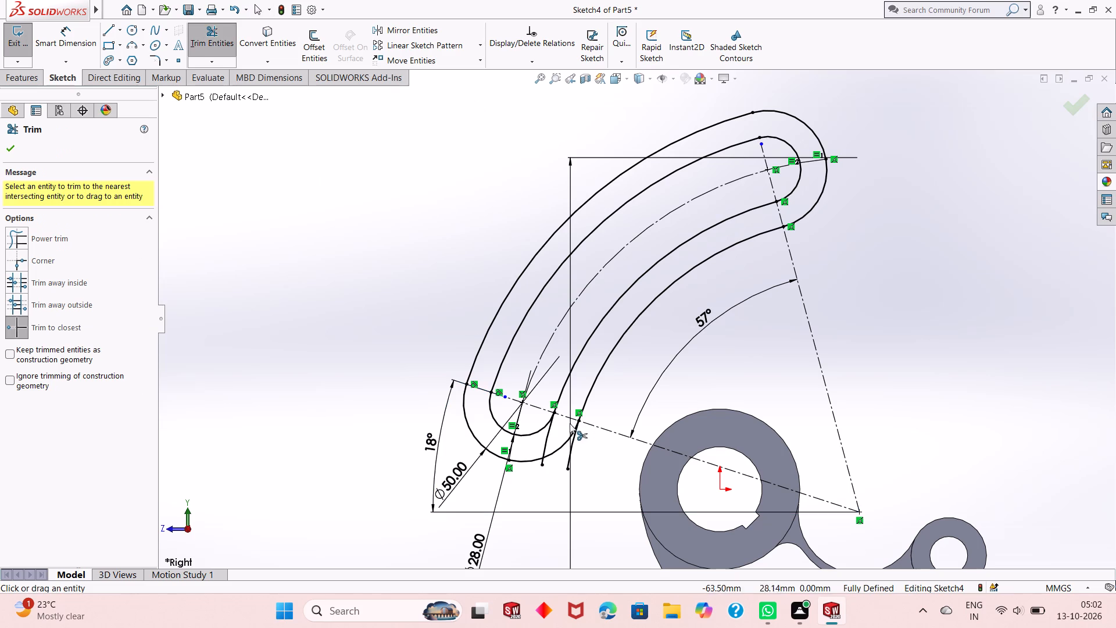
left_click(568, 458)
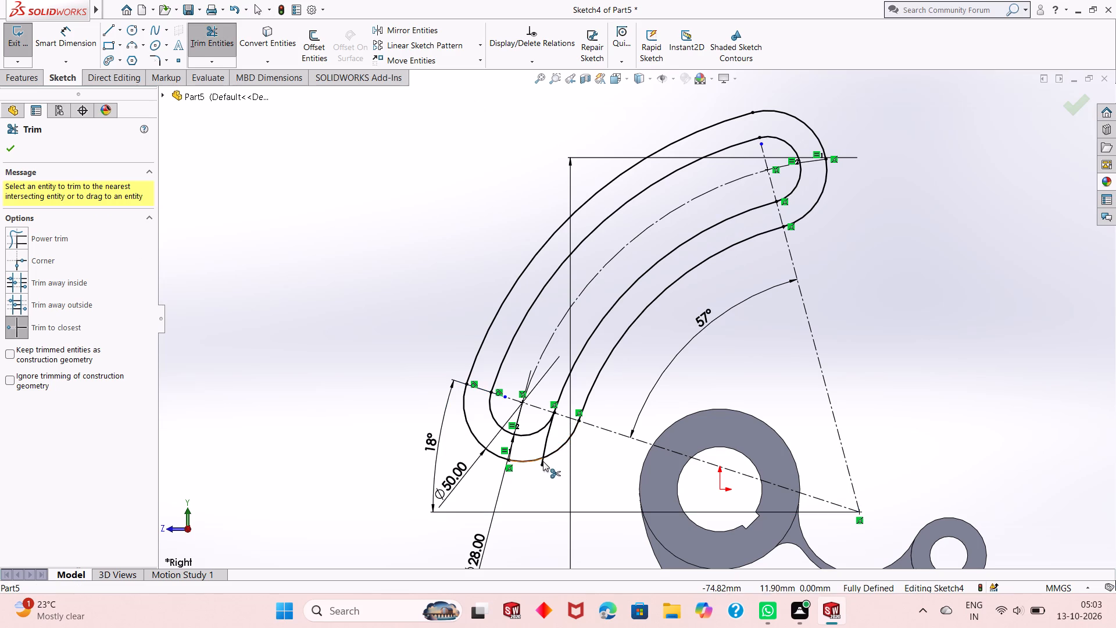
left_click(543, 461)
key("ctrl+z")
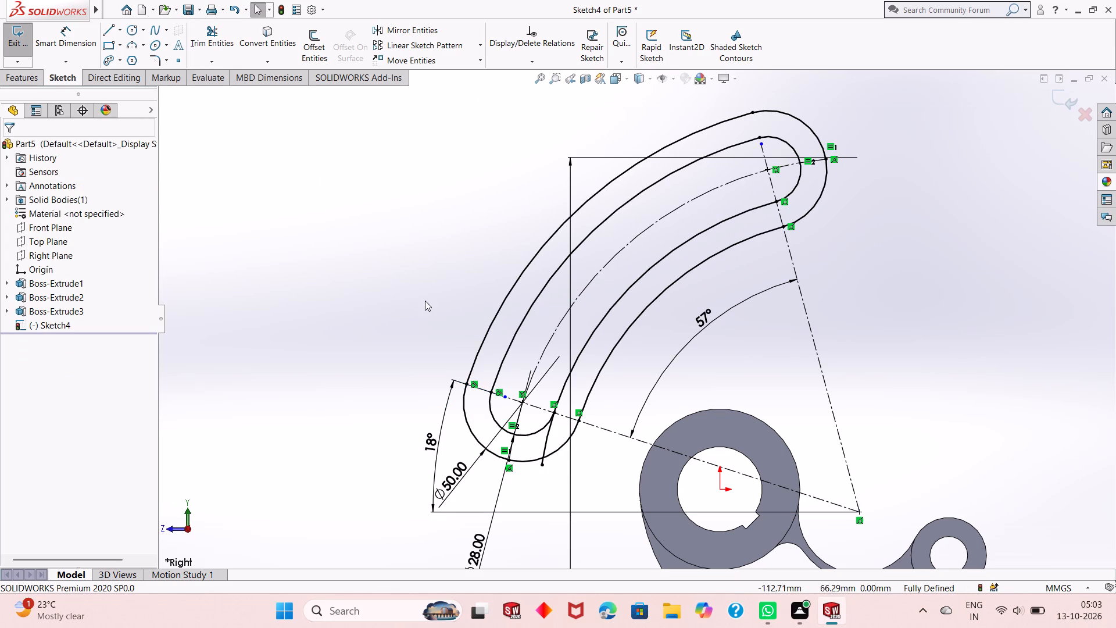
left_click(201, 39)
scroll(531, 374, "down", 4)
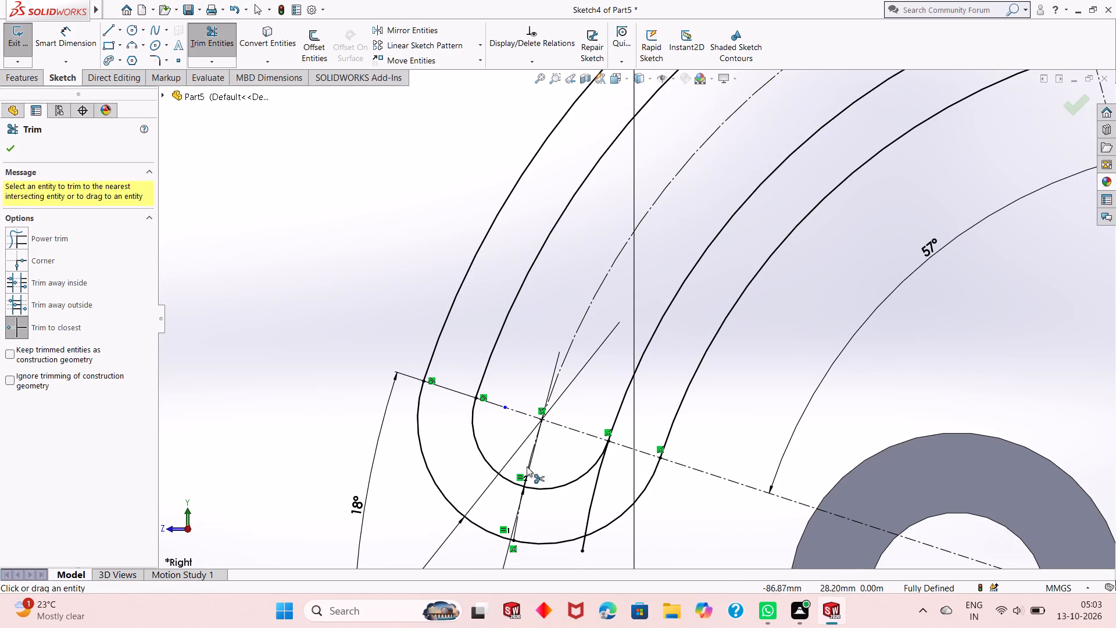
left_click(583, 547)
left_click(592, 513)
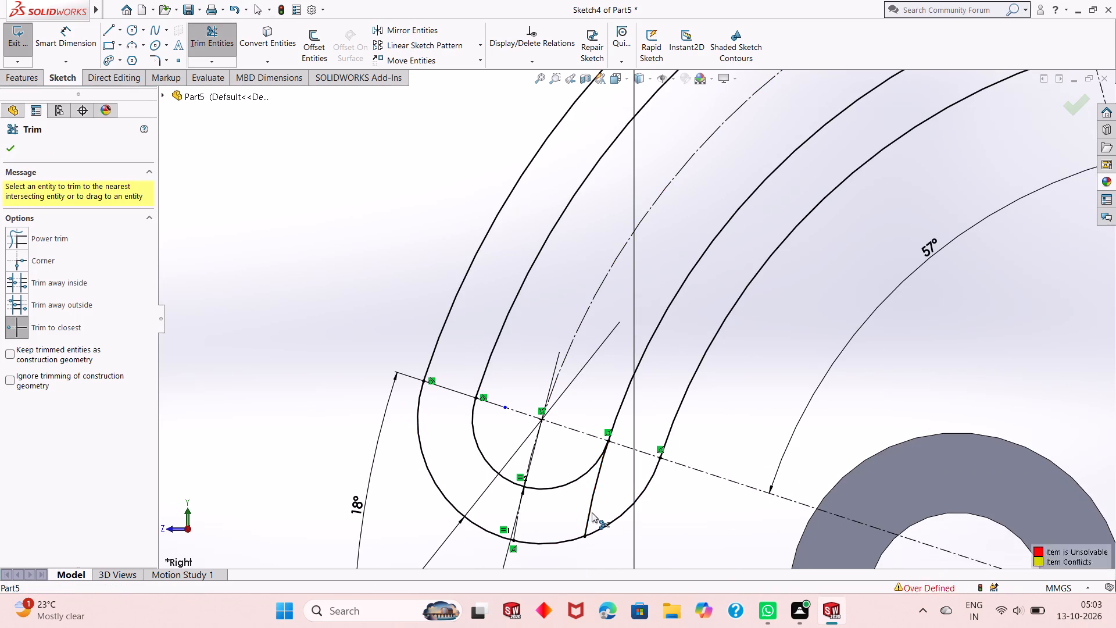
scroll(588, 505, "up", 4)
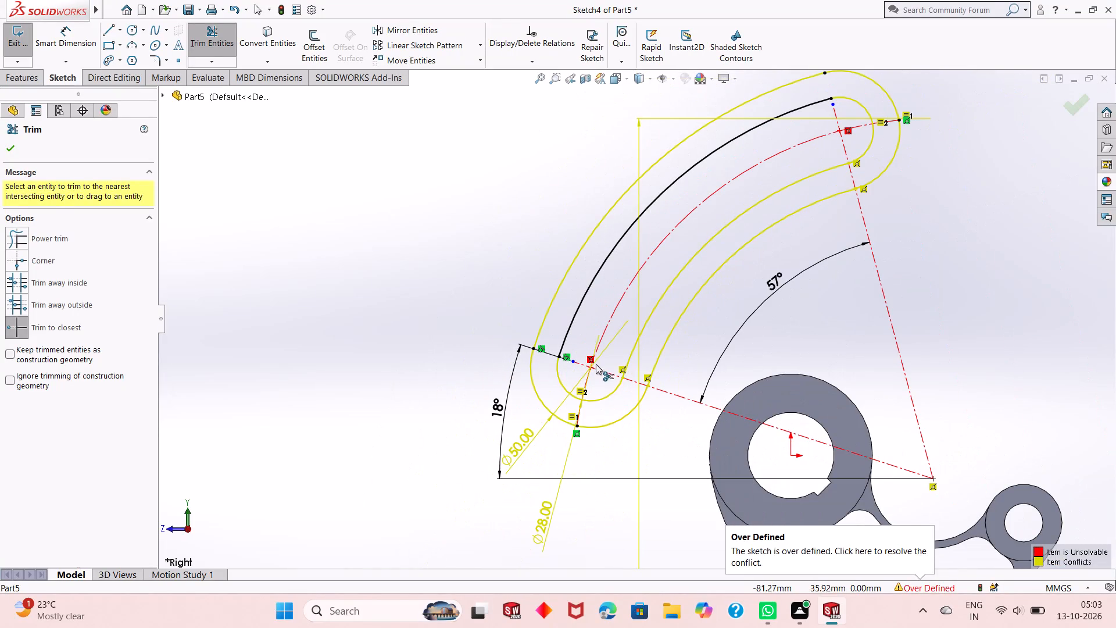
key("Escape")
key("Escape")
Delete the conflicting relation at the centre of the lower end caps.
right_click(587, 359)
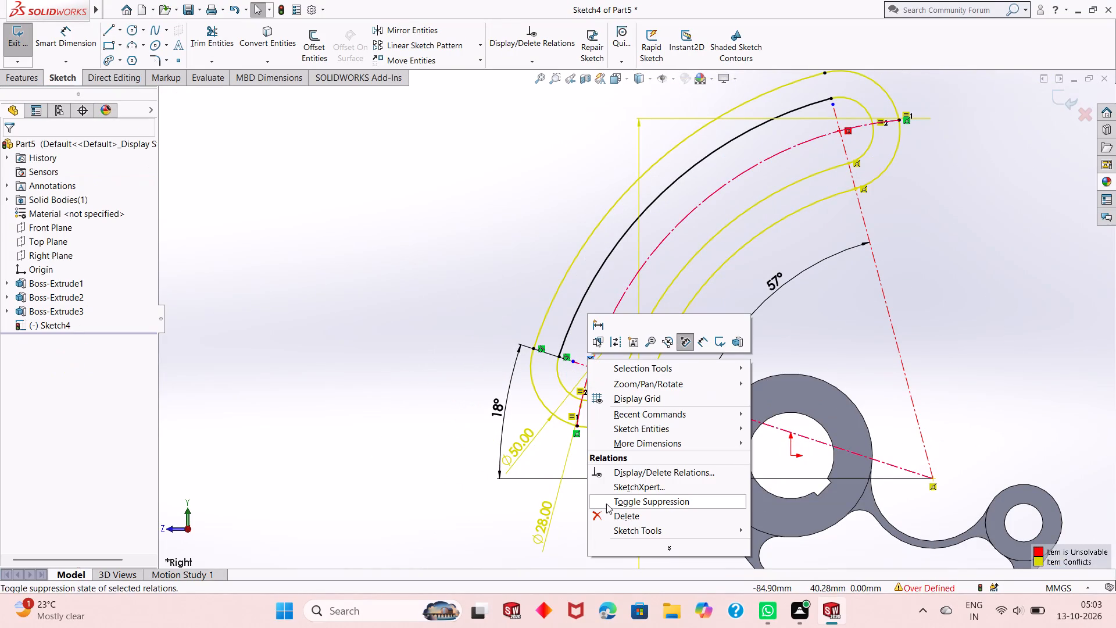
left_click(606, 511)
key("Escape")
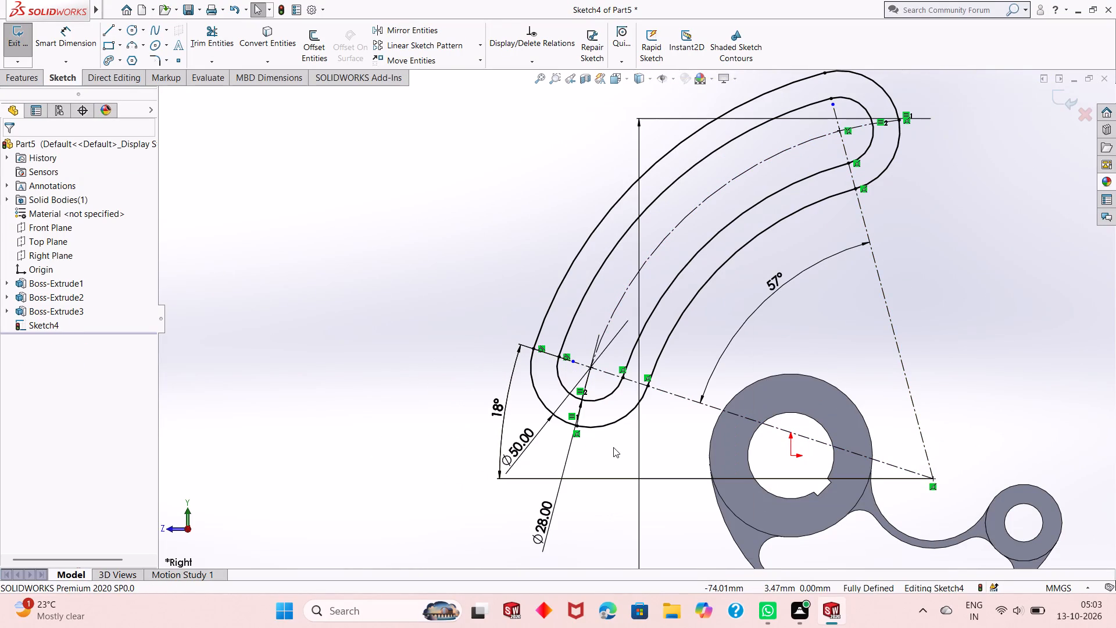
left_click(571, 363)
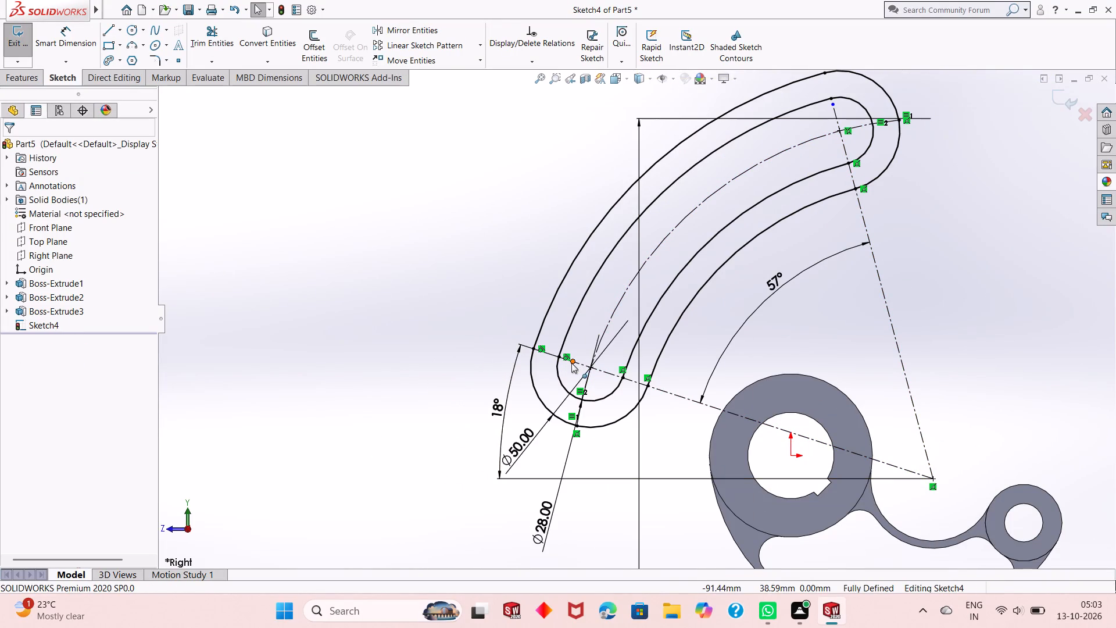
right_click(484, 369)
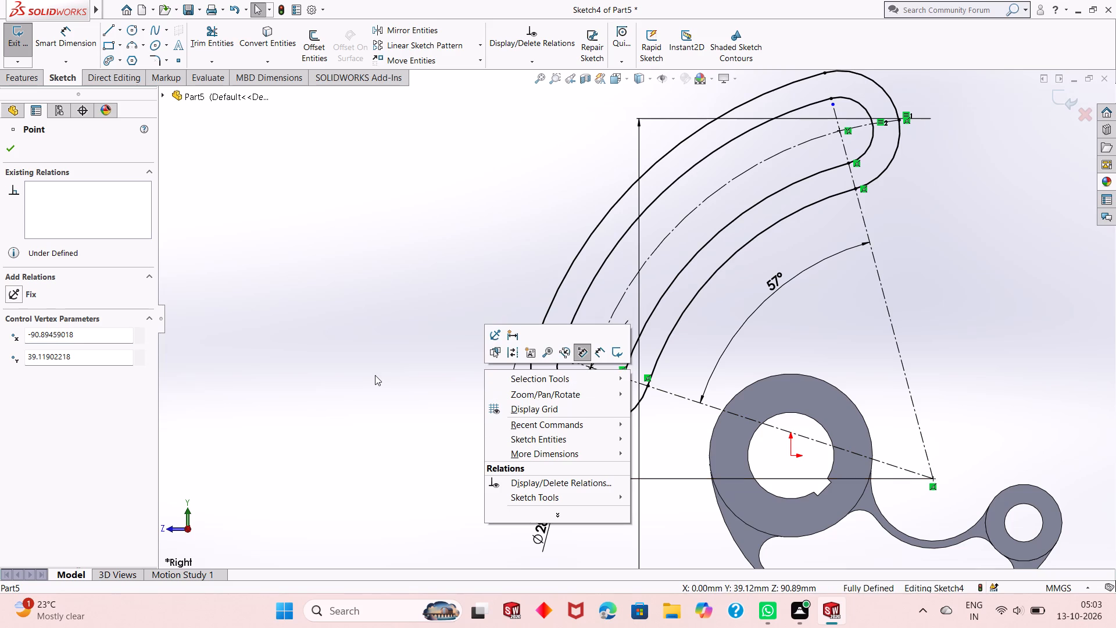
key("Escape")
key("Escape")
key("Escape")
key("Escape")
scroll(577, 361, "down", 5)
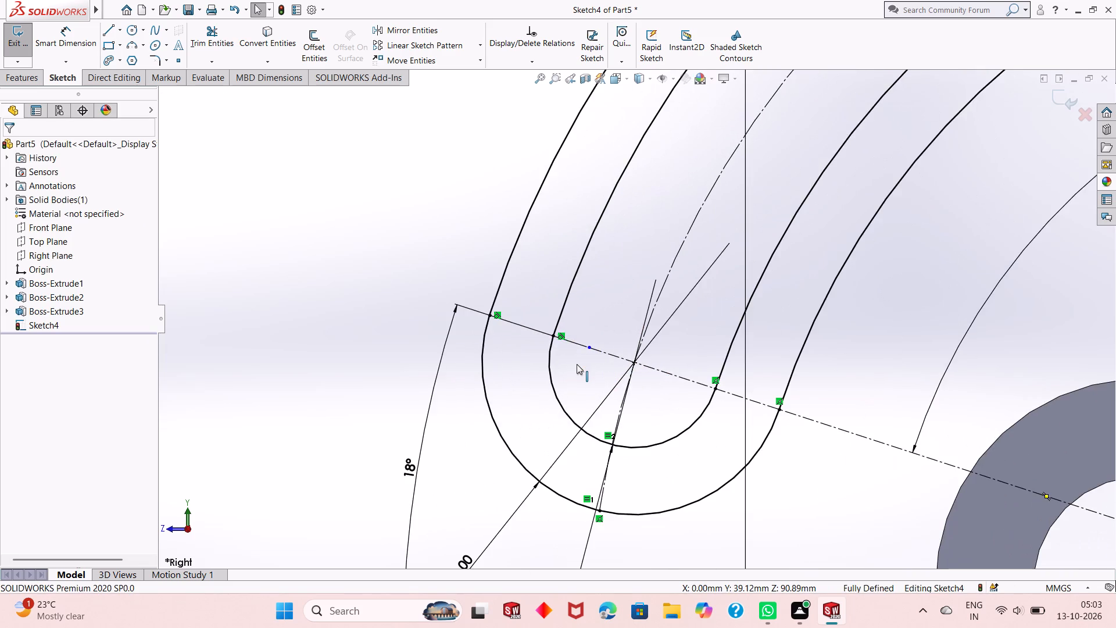
Draw a three-point arc of radius 26 mm from the arm's lower outer end cap to the hub's outer edge.
scroll(577, 365, "up", 6)
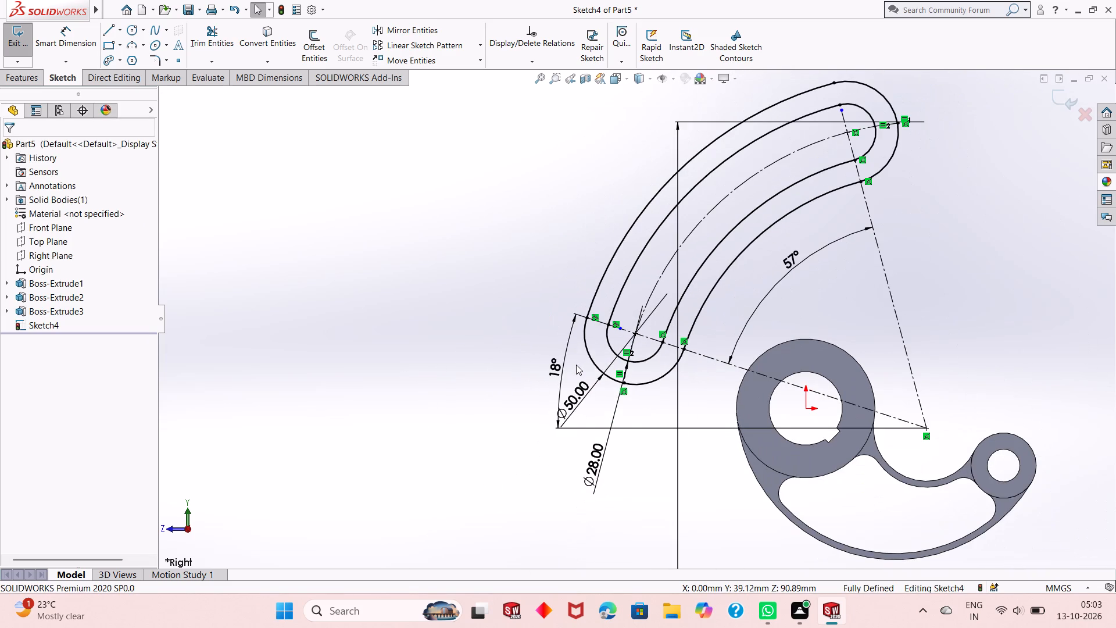
scroll(576, 364, "up", 1)
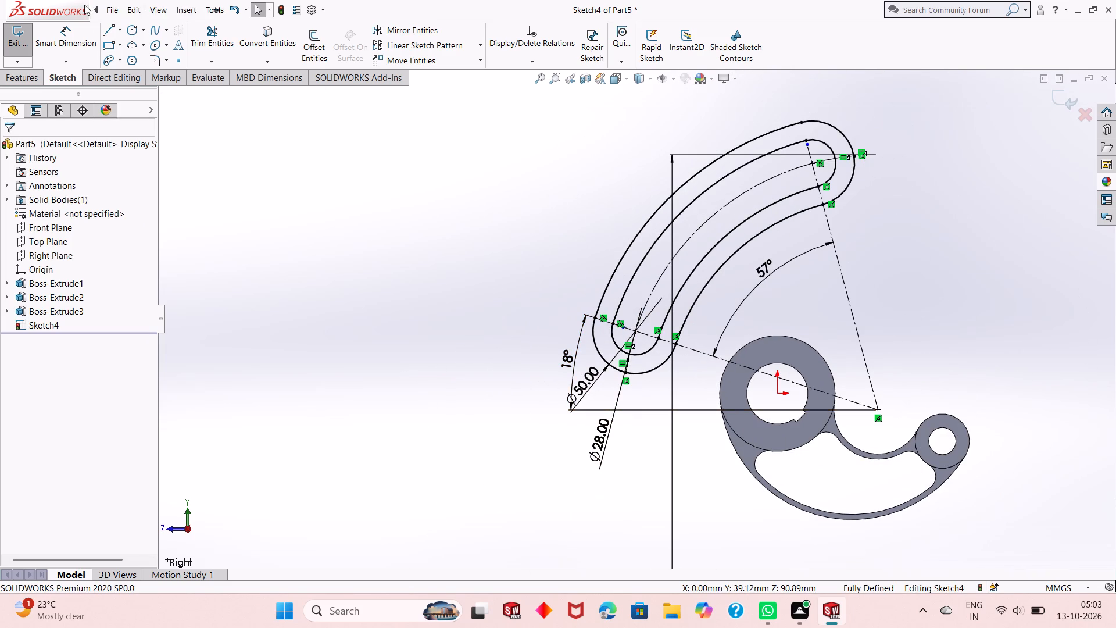
left_click(125, 42)
scroll(720, 369, "down", 2)
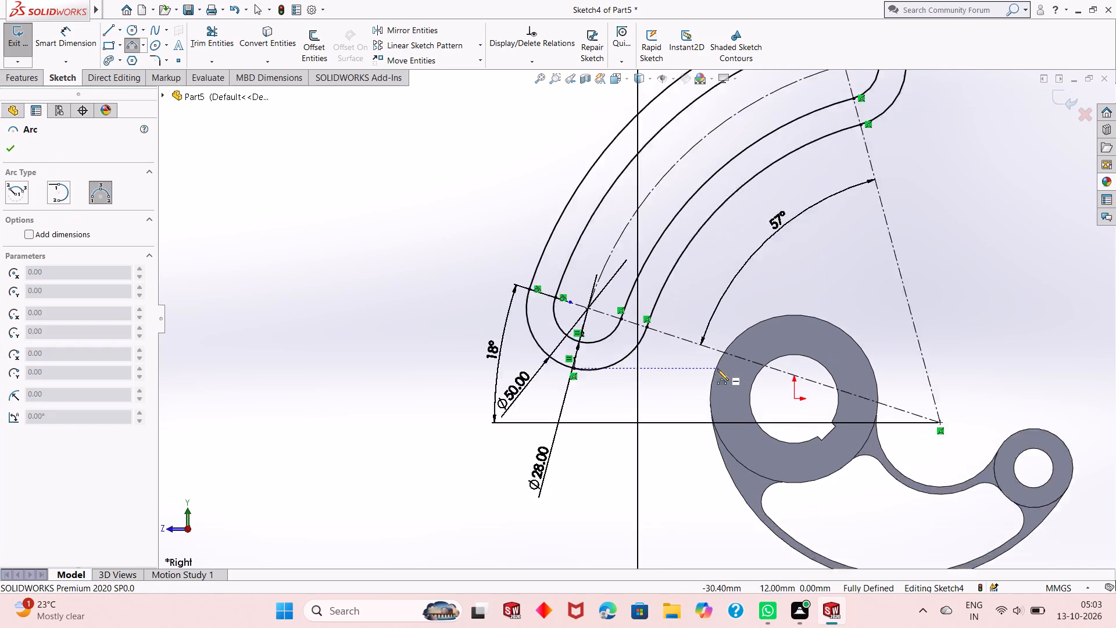
scroll(717, 369, "down", 3)
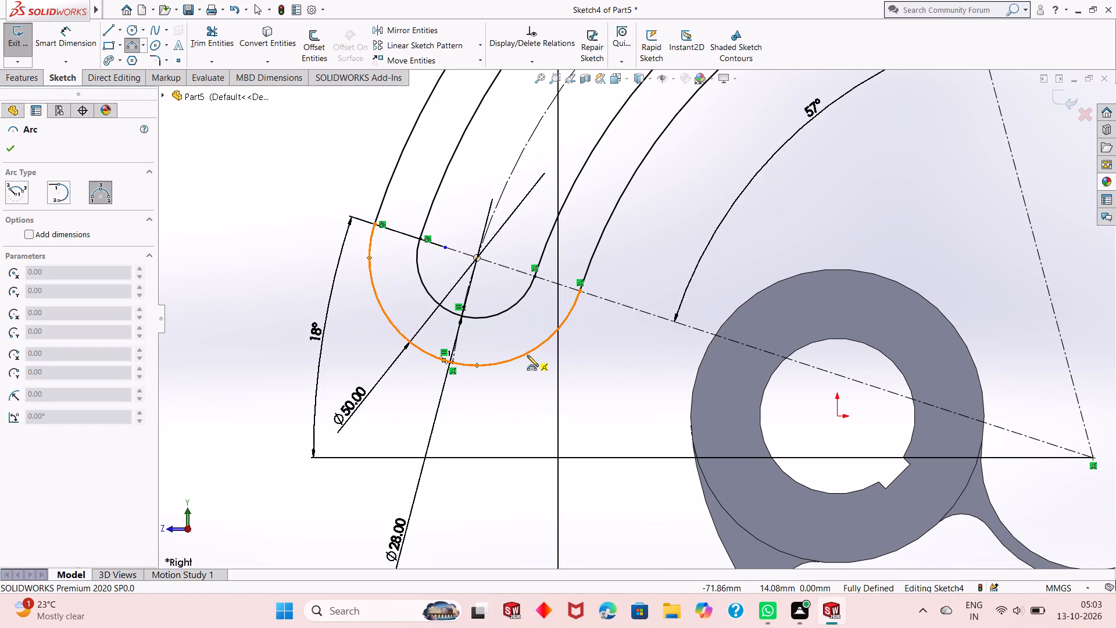
left_click(528, 353)
left_click(691, 417)
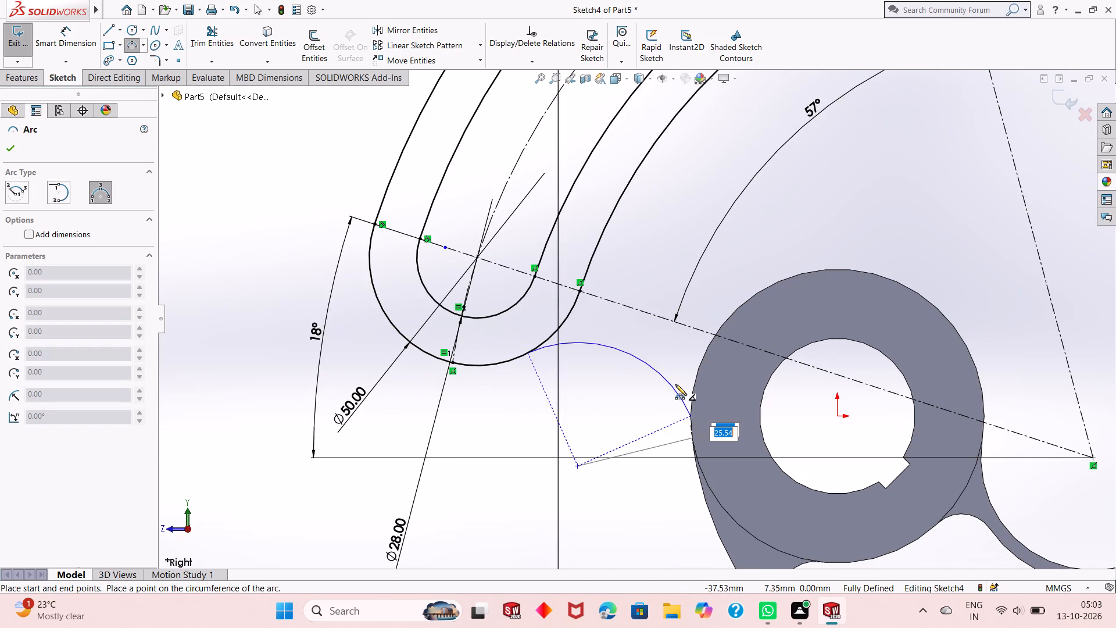
type("26")
key("Return")
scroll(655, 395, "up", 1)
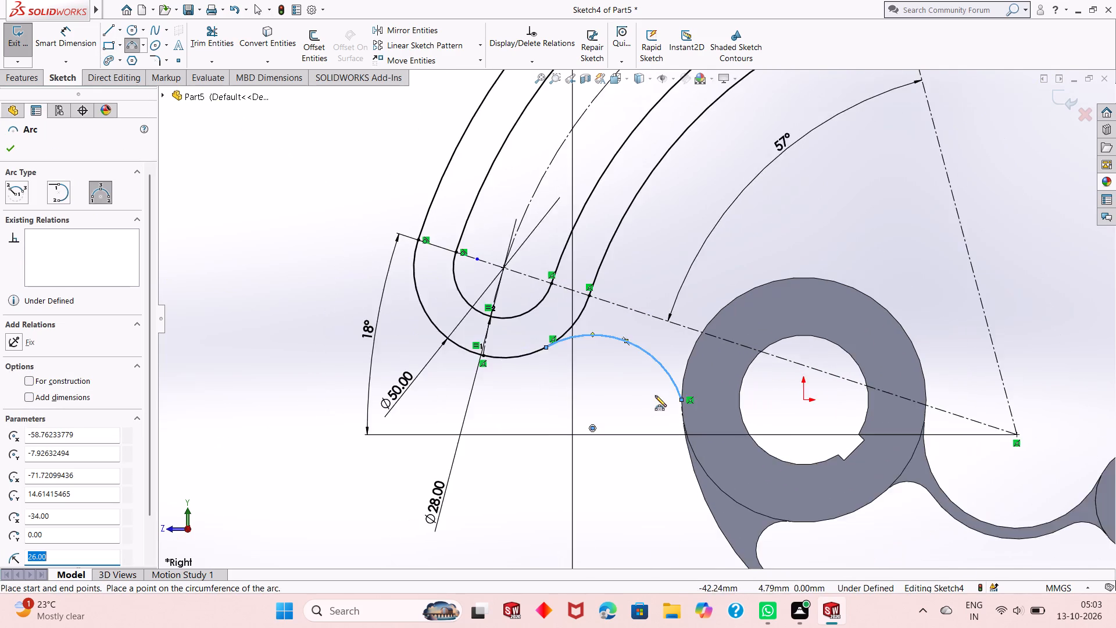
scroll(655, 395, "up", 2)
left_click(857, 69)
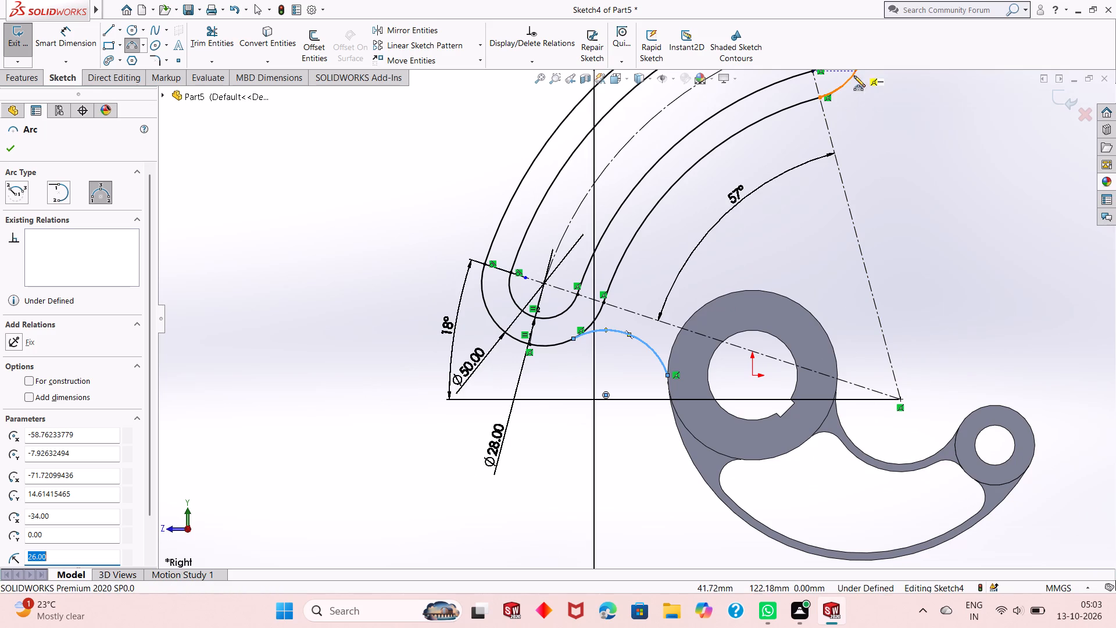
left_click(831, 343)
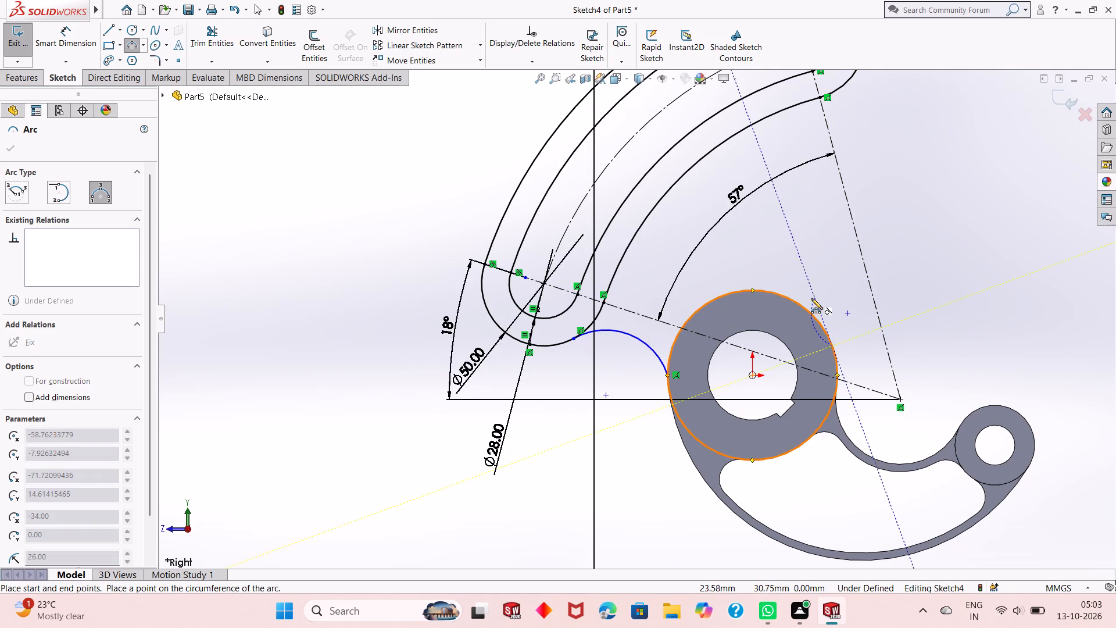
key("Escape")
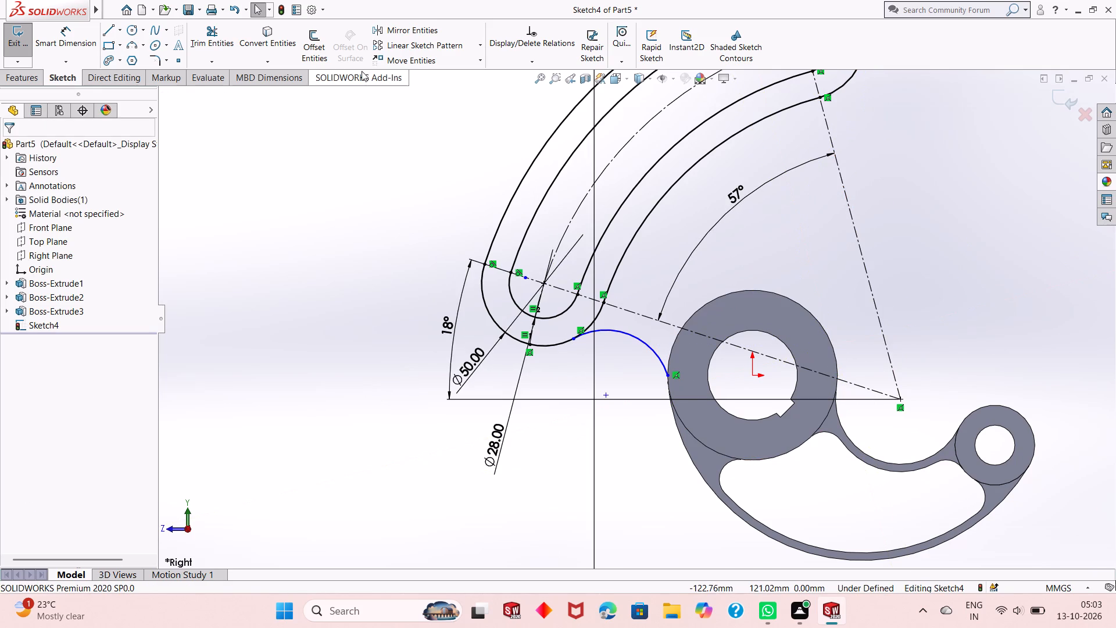
Draw a three-point arc of radius 104 mm from the arm's upper outer end cap to the hub's outer edge.
scroll(651, 290, "down", 3)
scroll(648, 294, "up", 4)
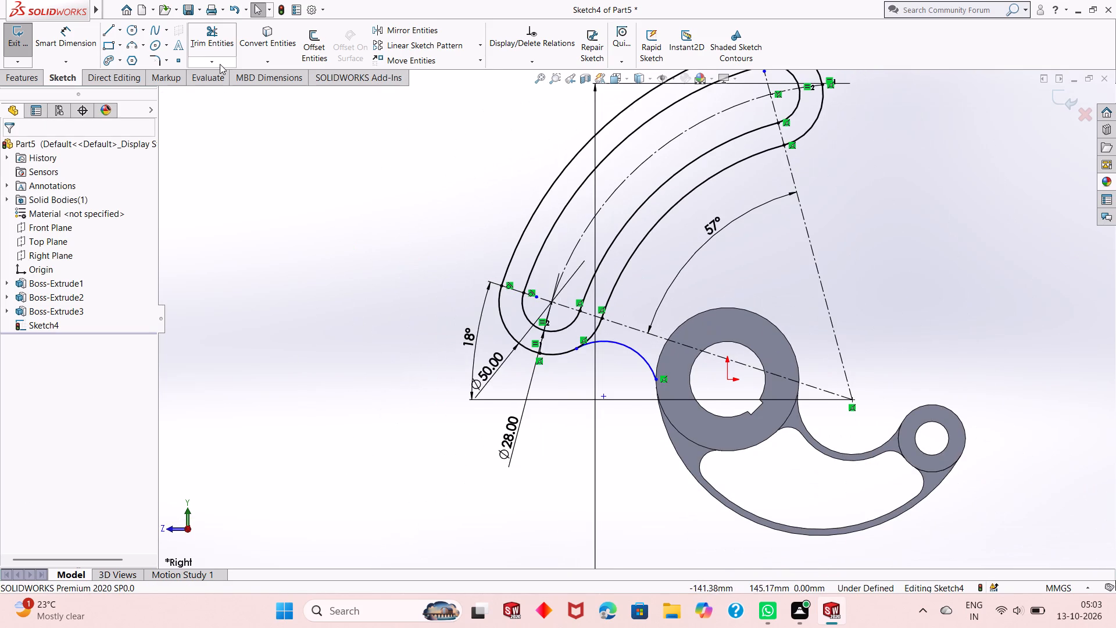
left_click(134, 51)
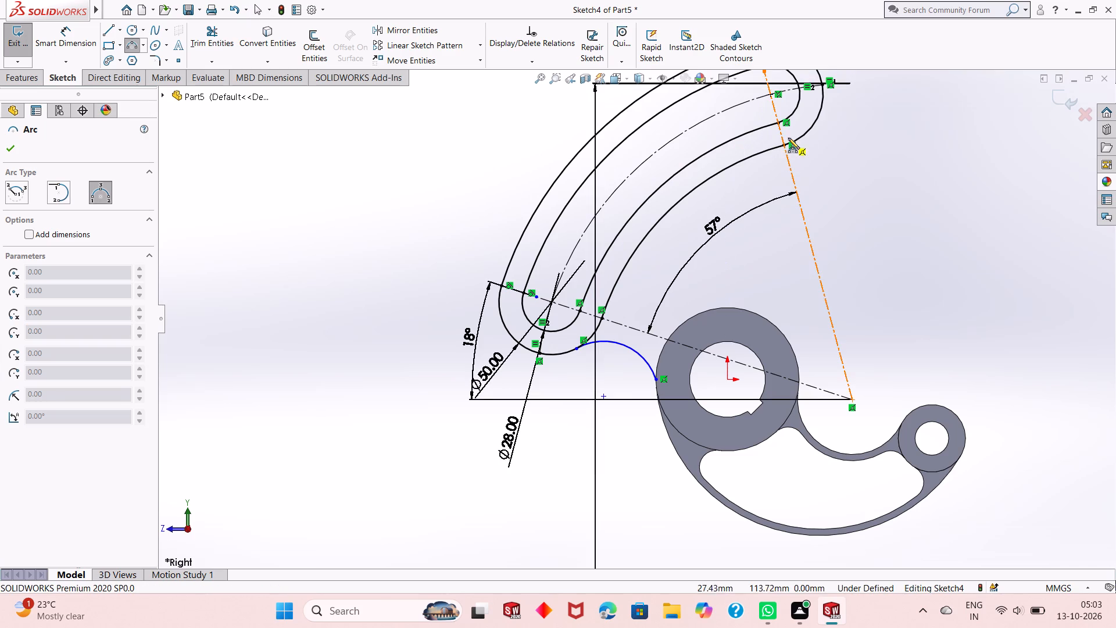
left_click(817, 116)
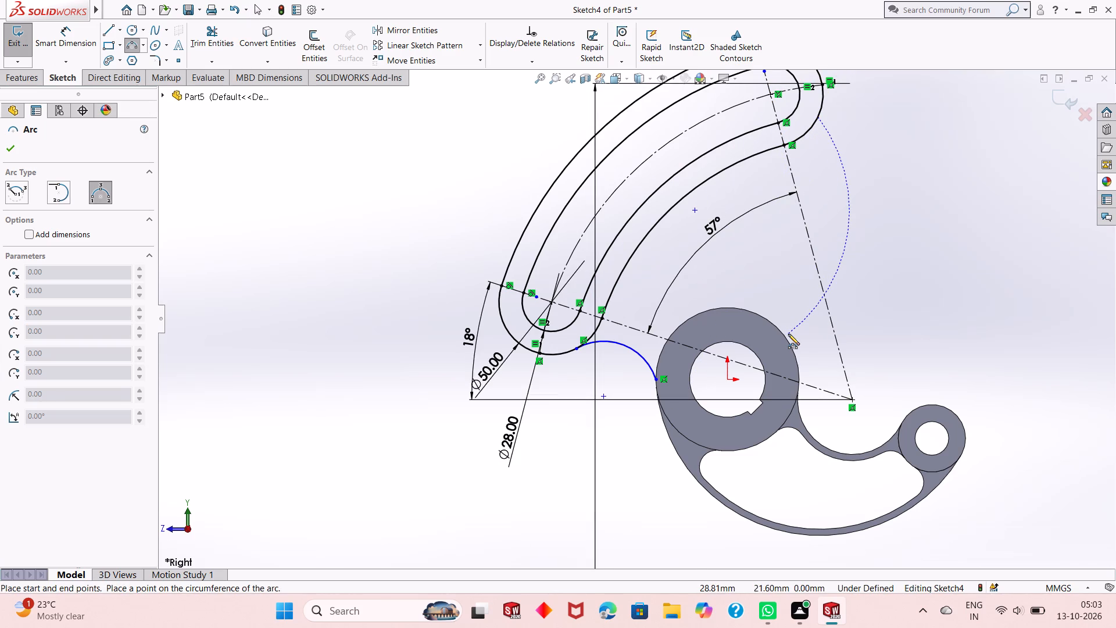
left_click(786, 344)
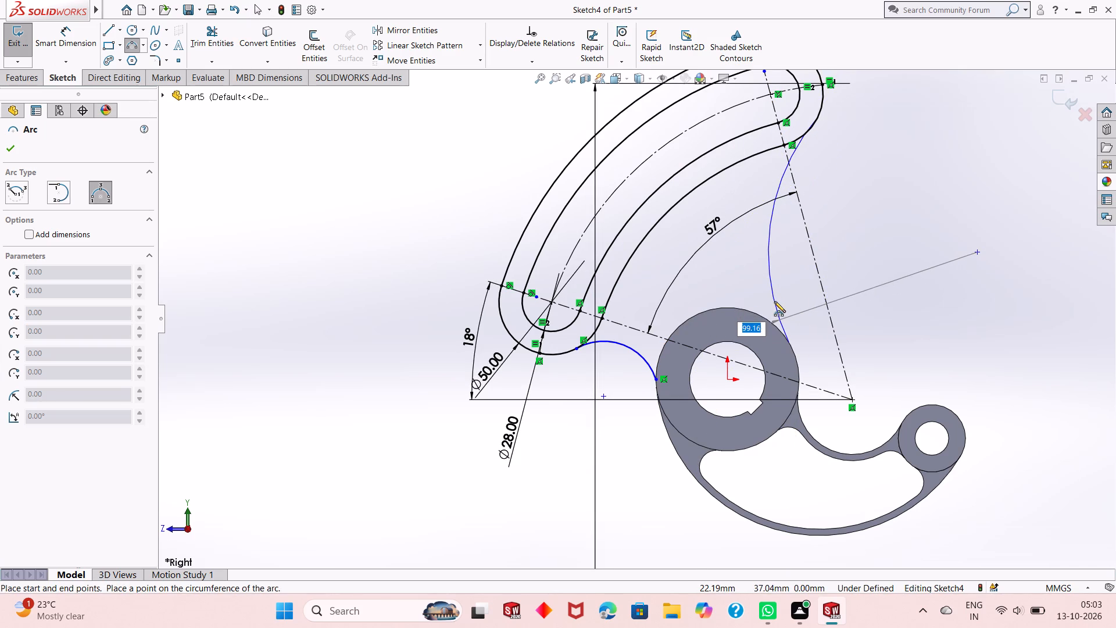
type("104")
key("Return")
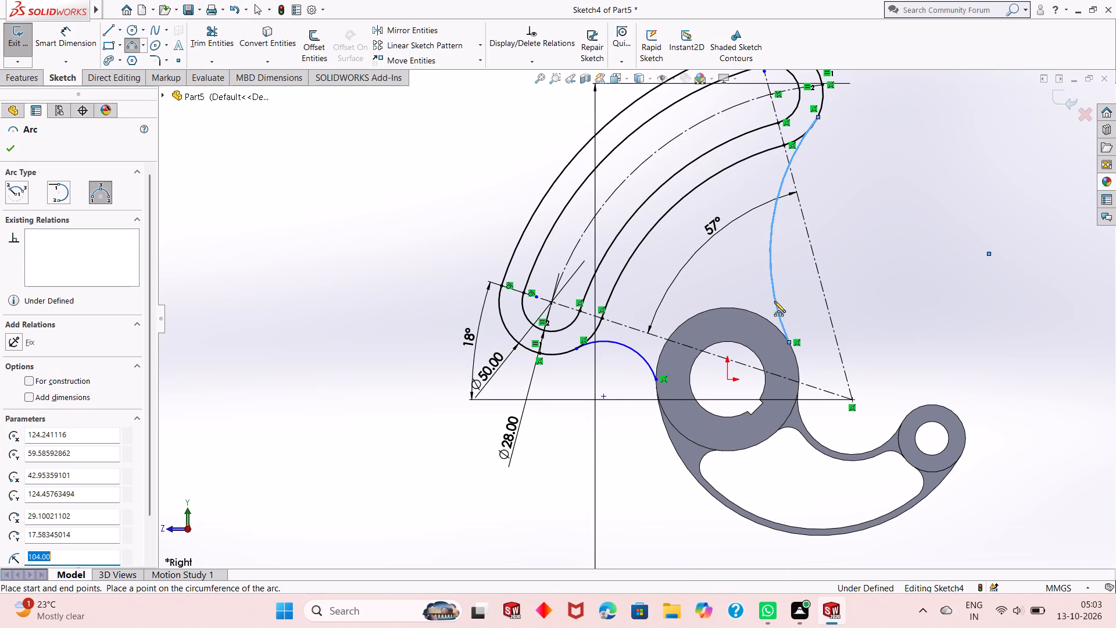
key("Escape")
key("Escape")
key("Escape")
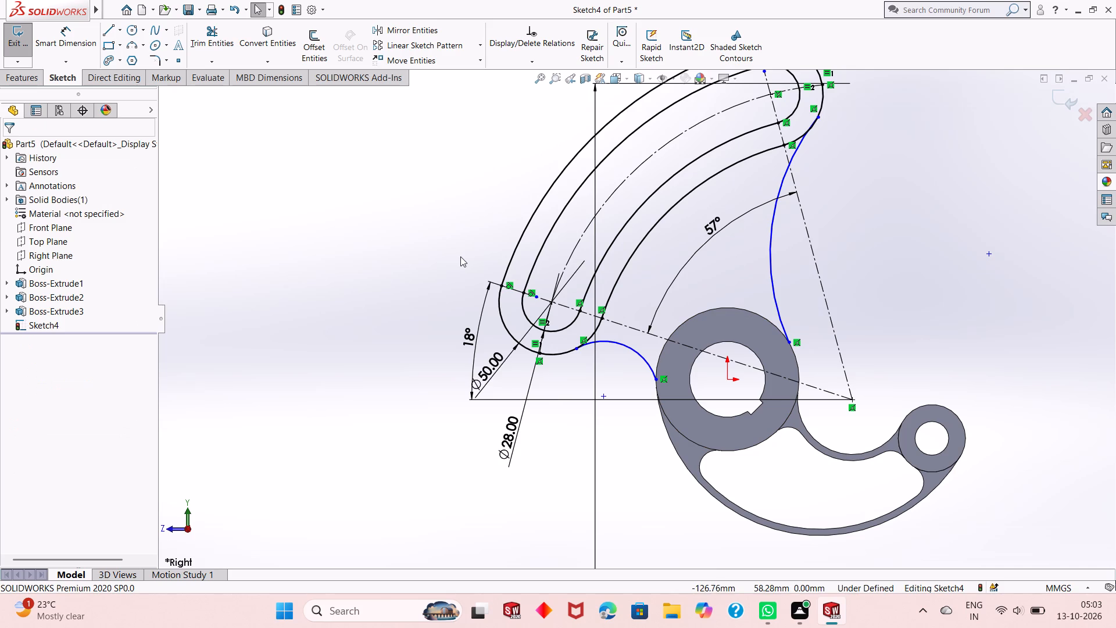
Dimension the radius of the short connecting arc between the lower end cap and hub at 26 mm.
left_click(58, 47)
left_click(618, 342)
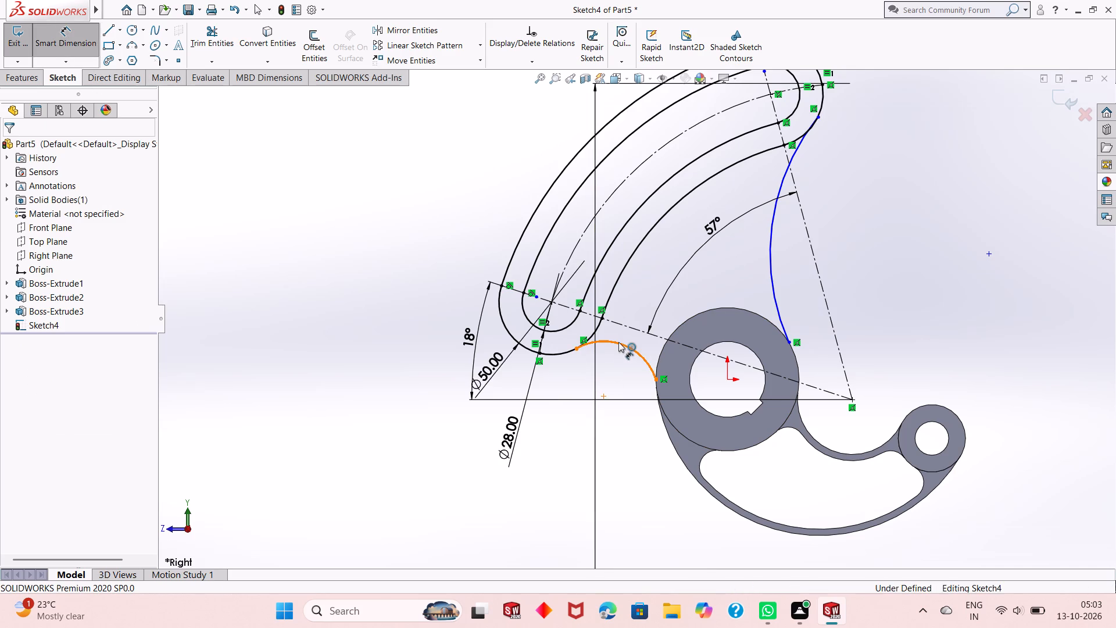
left_click(629, 310)
key("Return")
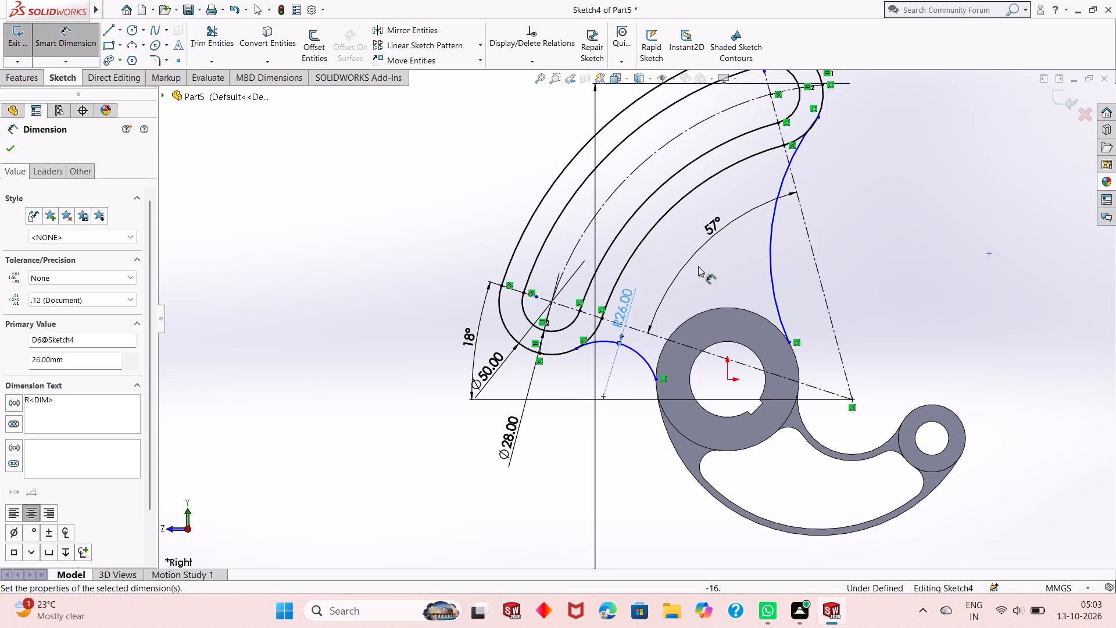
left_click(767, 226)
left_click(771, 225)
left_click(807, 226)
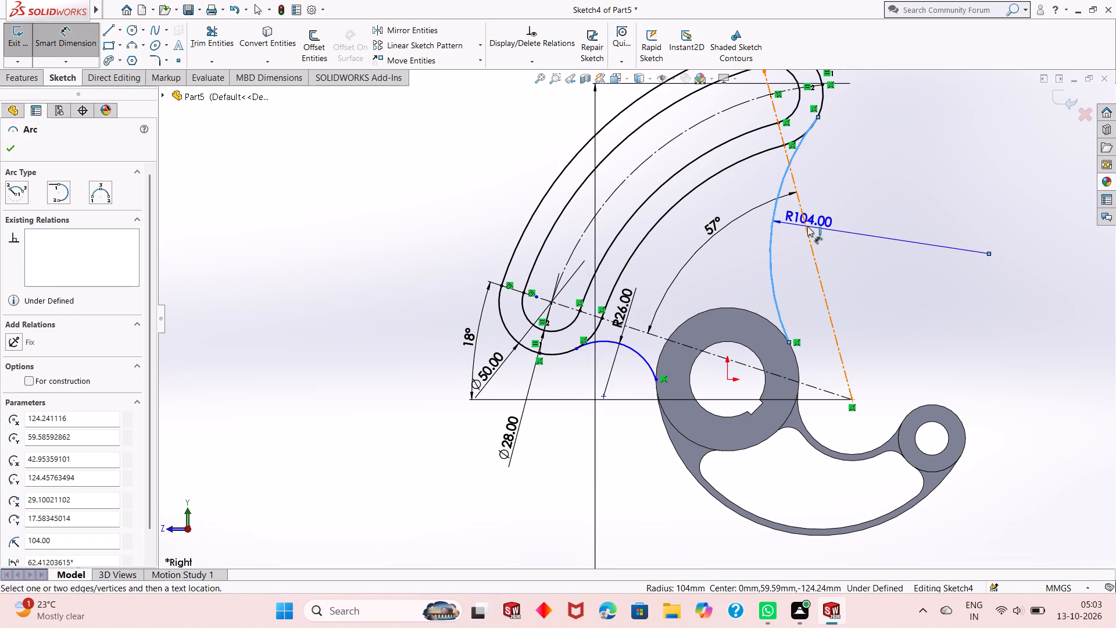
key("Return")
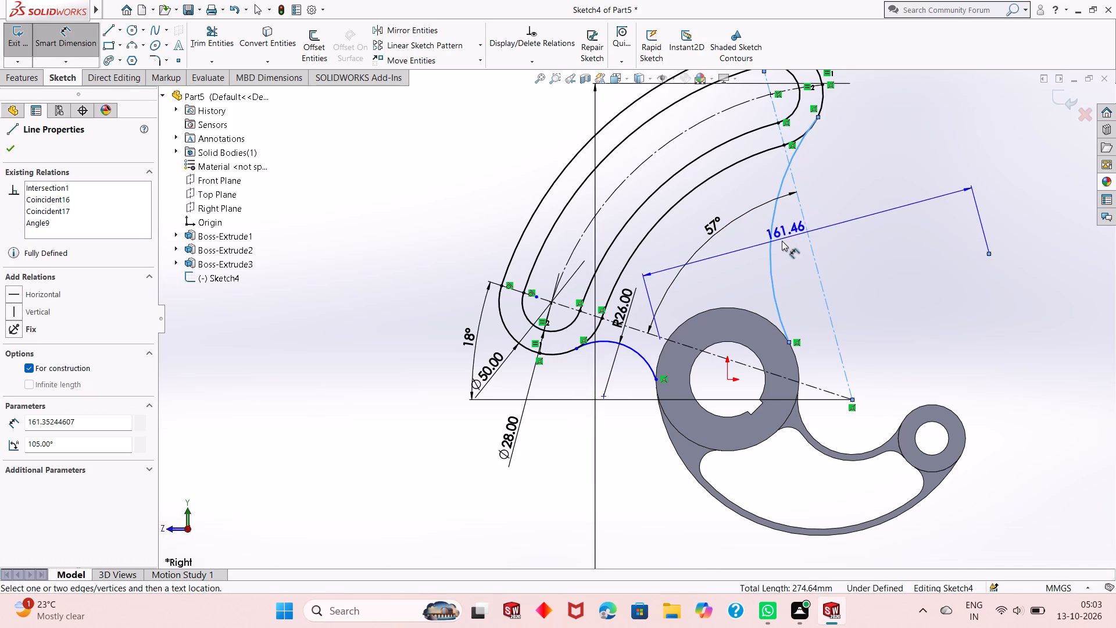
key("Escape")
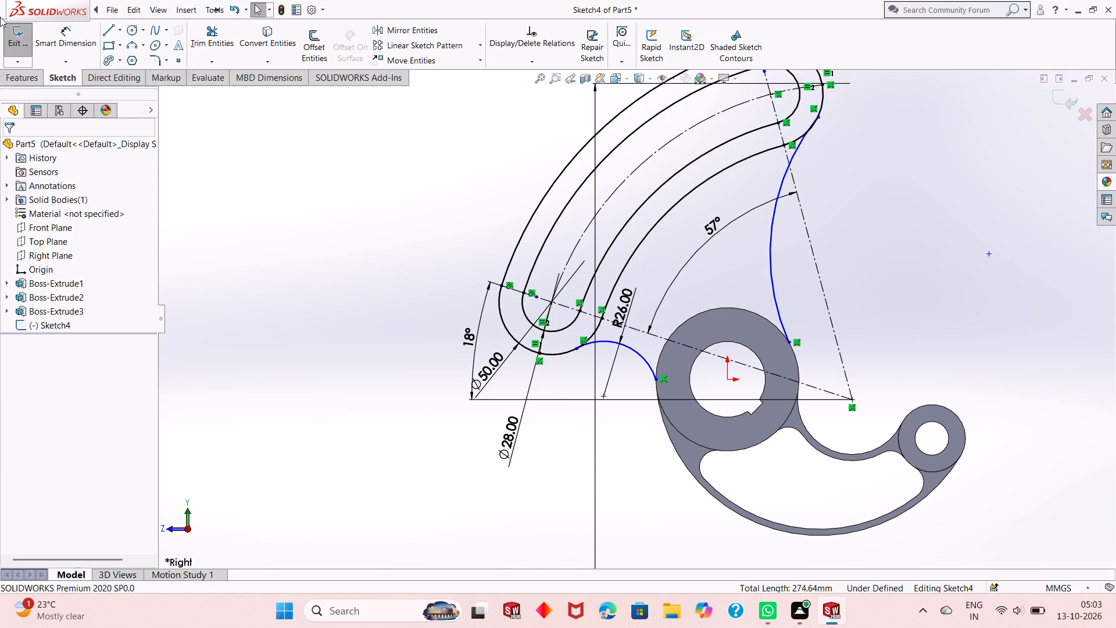
Dimension the radius of the long connecting arc between the upper end cap and hub at 104 mm.
left_click(55, 23)
left_click(770, 236)
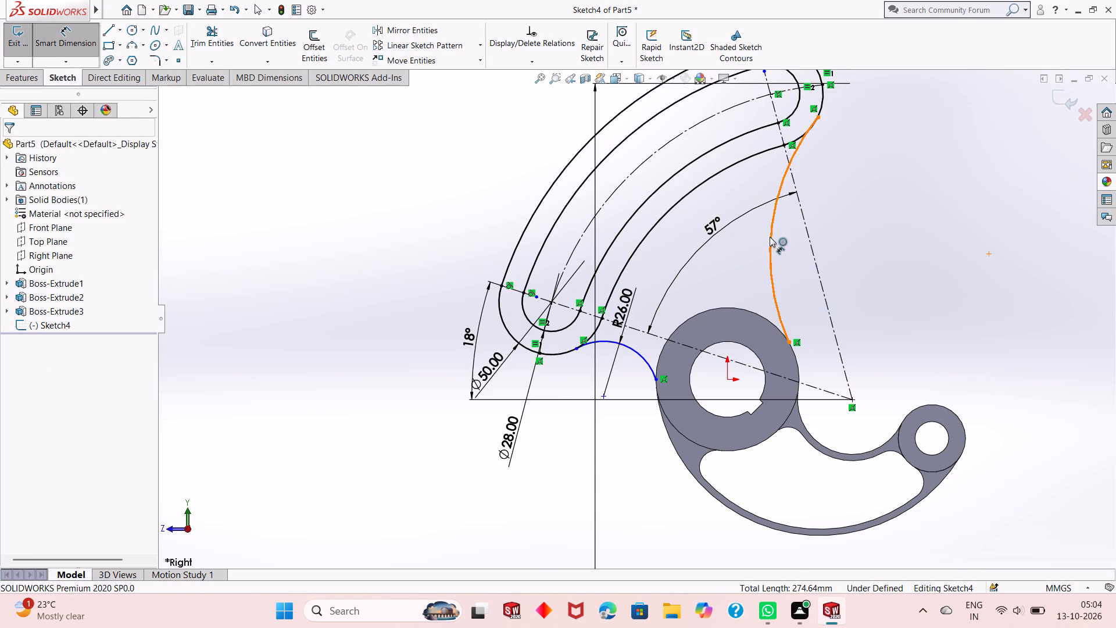
left_click(845, 254)
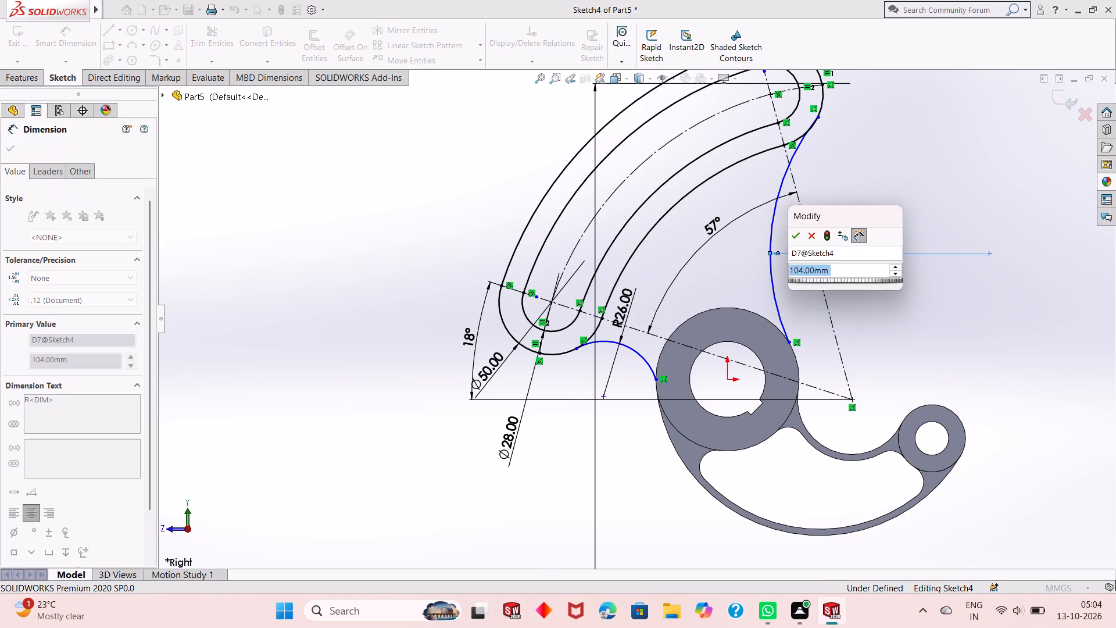
key("Return")
key("Escape")
key("Escape")
key("Escape")
key("Escape")
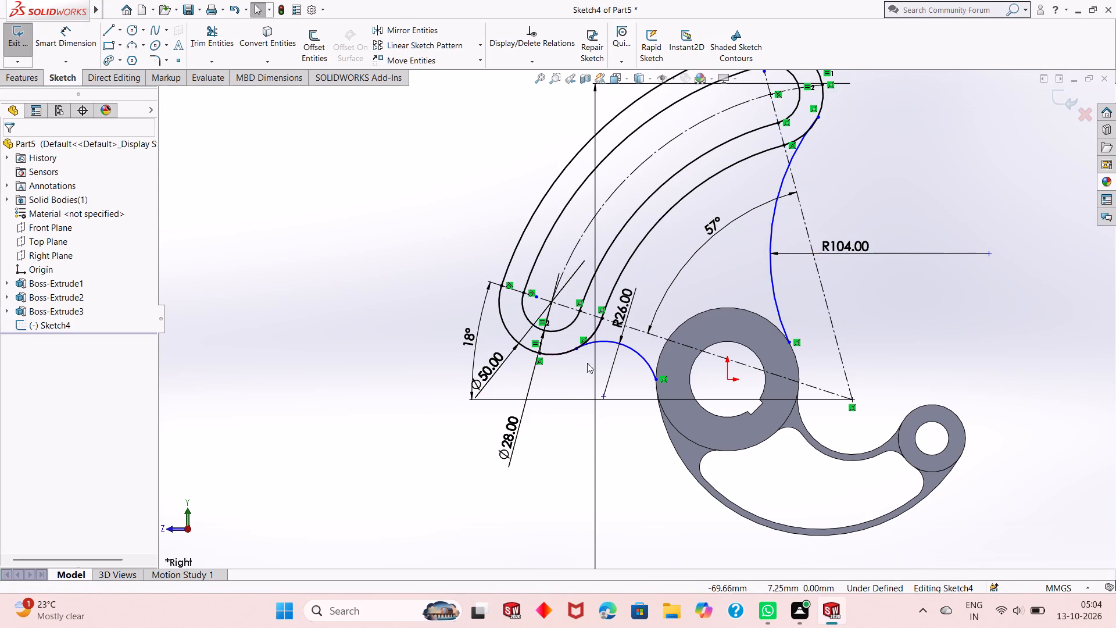
Make the R26 connecting arc tangent to the arm's lower outer end cap.
scroll(606, 348, "down", 4)
left_click(609, 325)
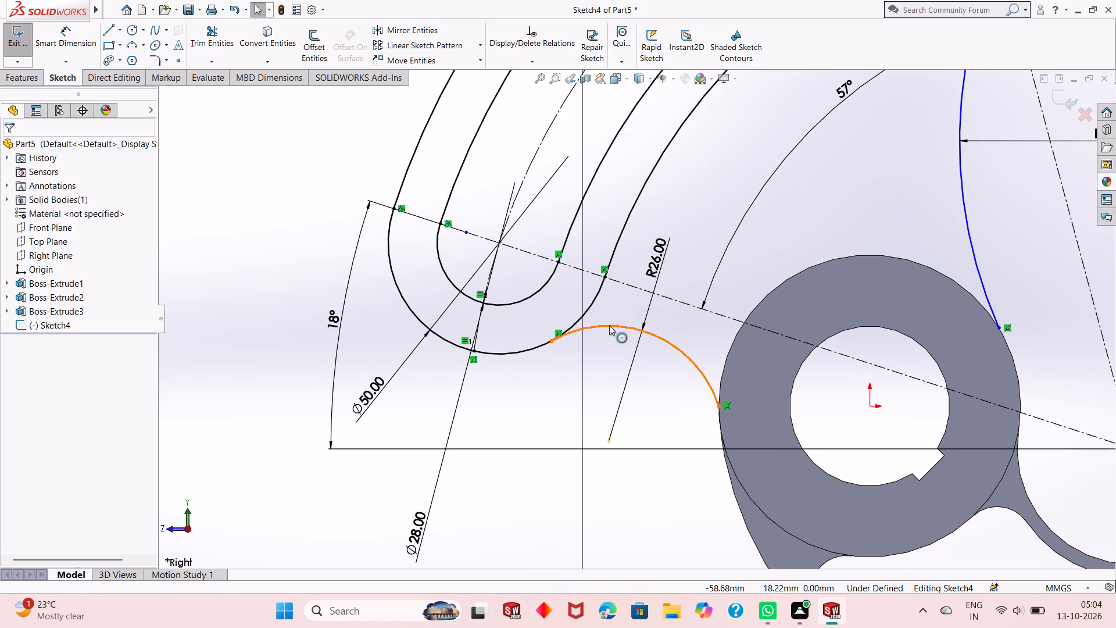
left_click(579, 316, "ctrl")
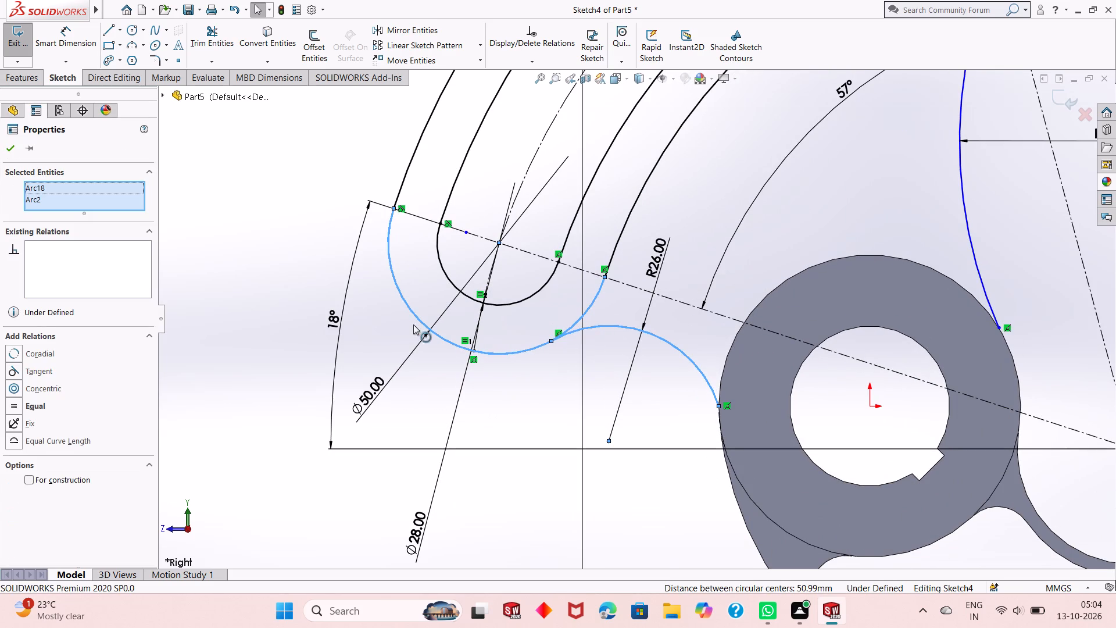
left_click(19, 367)
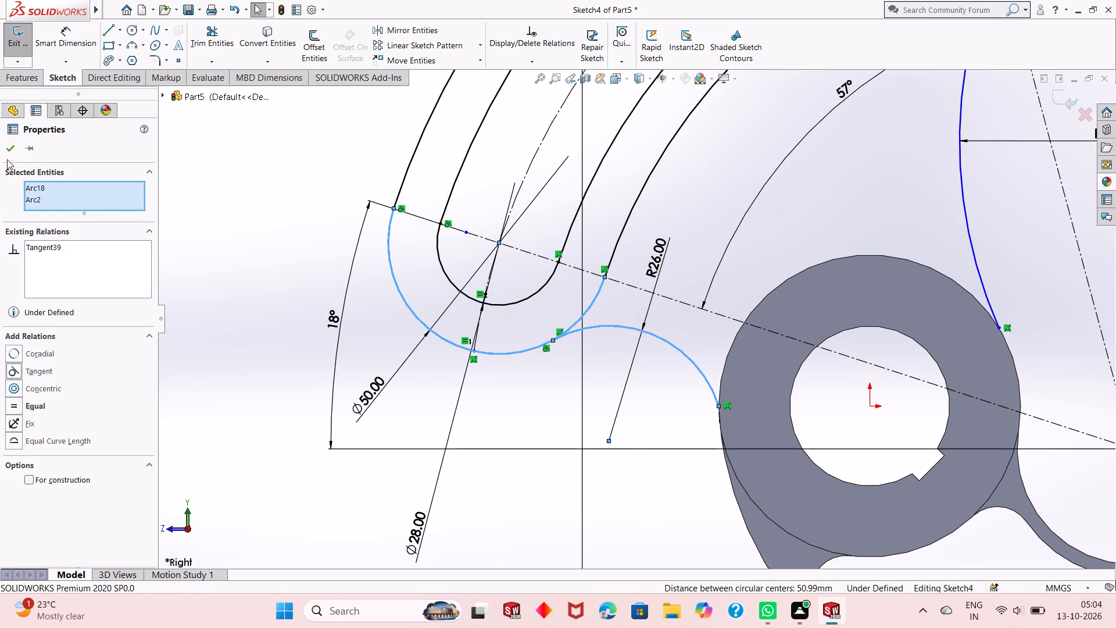
left_click(6, 156)
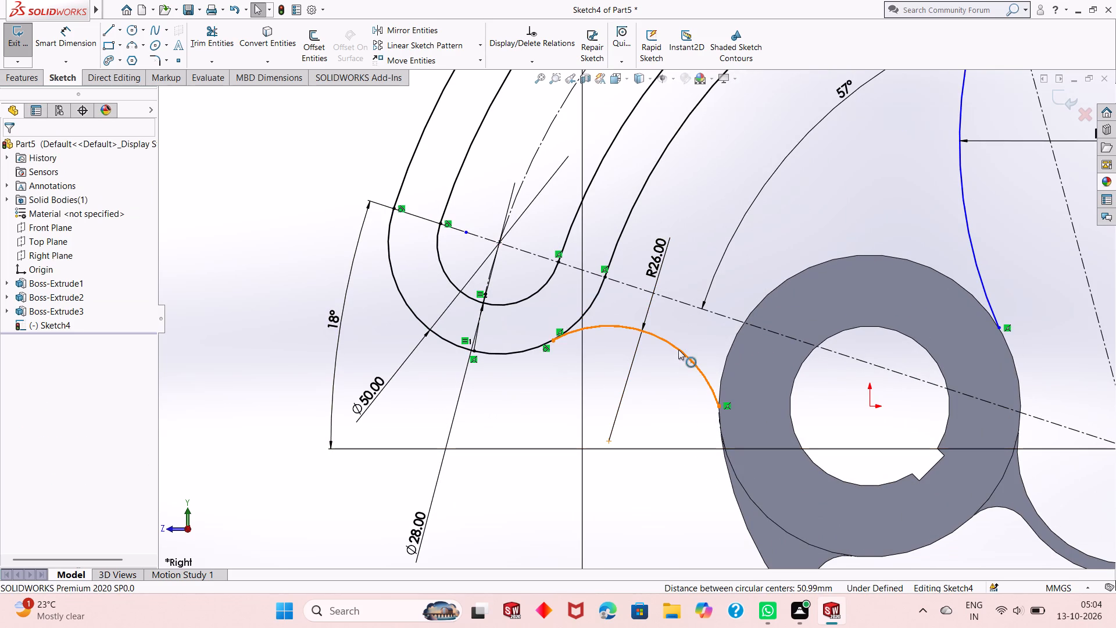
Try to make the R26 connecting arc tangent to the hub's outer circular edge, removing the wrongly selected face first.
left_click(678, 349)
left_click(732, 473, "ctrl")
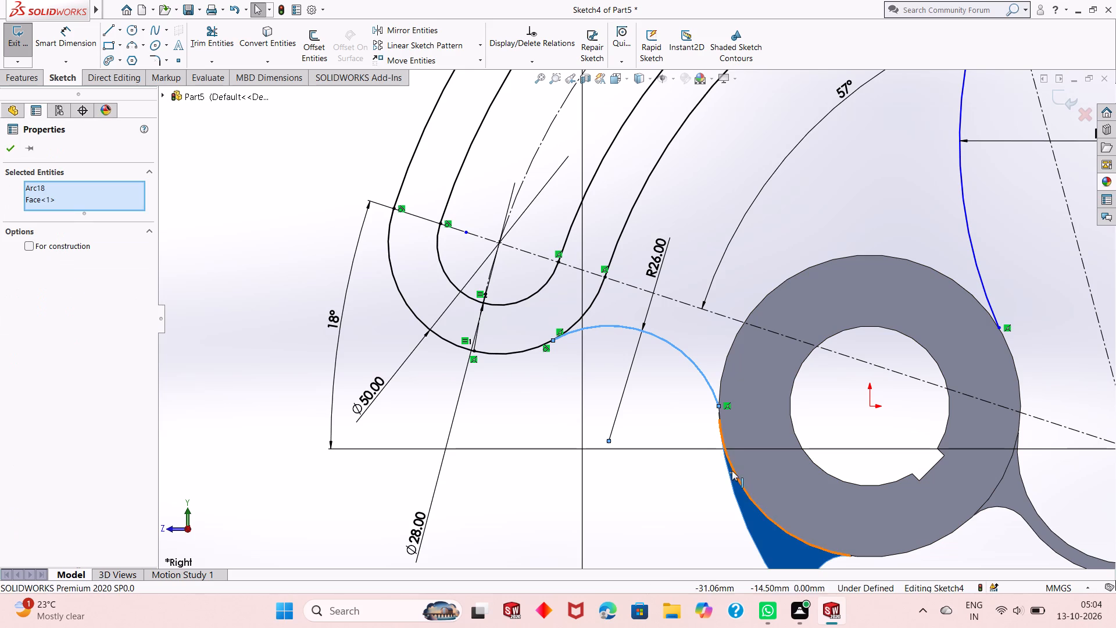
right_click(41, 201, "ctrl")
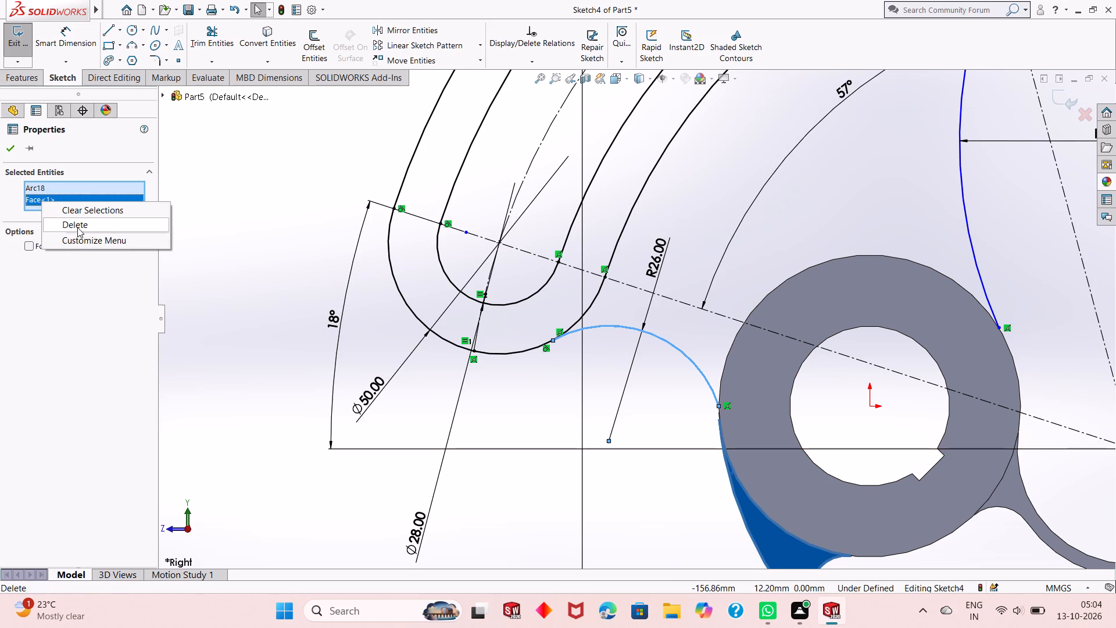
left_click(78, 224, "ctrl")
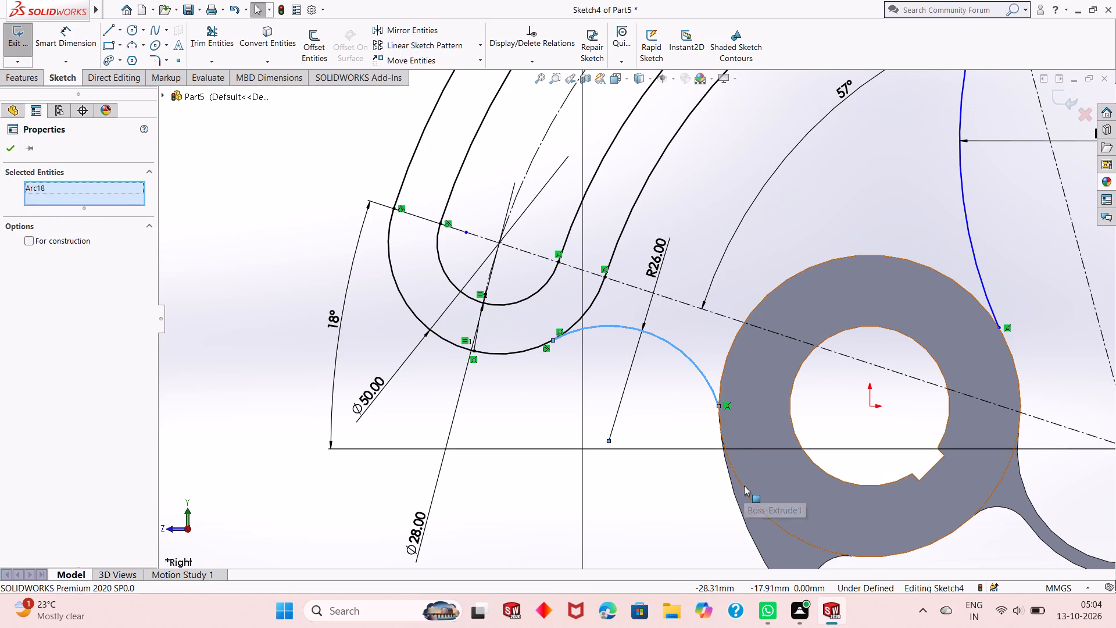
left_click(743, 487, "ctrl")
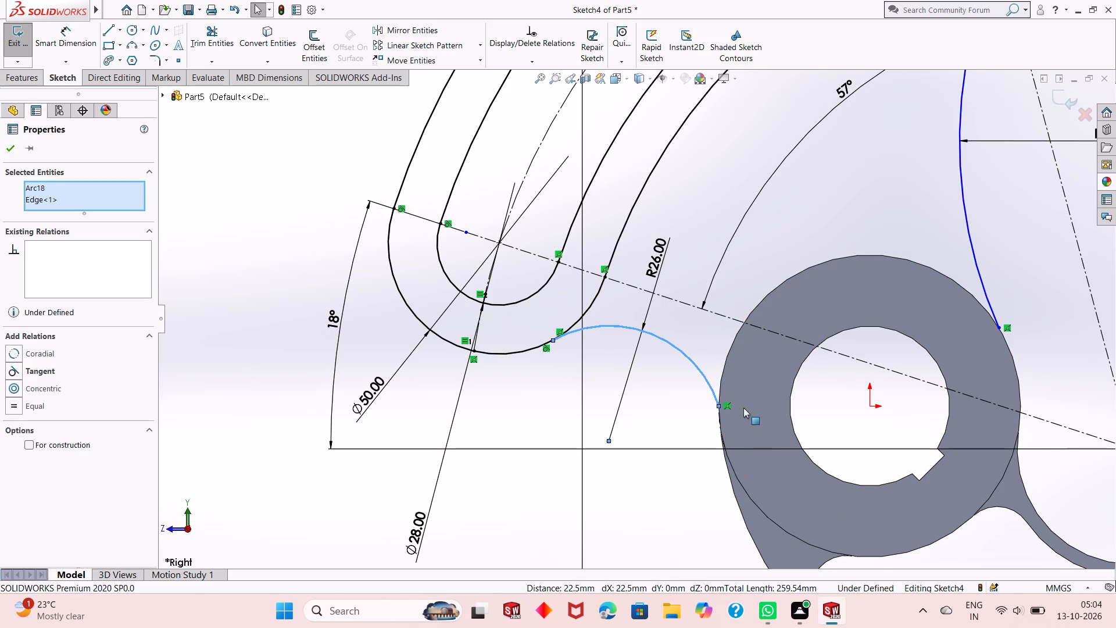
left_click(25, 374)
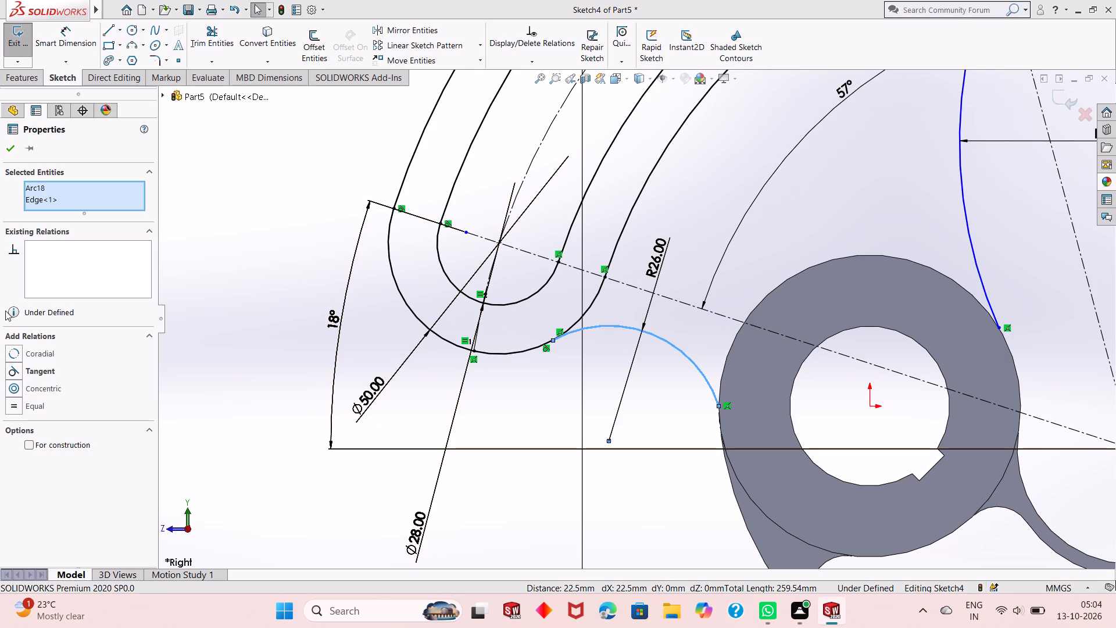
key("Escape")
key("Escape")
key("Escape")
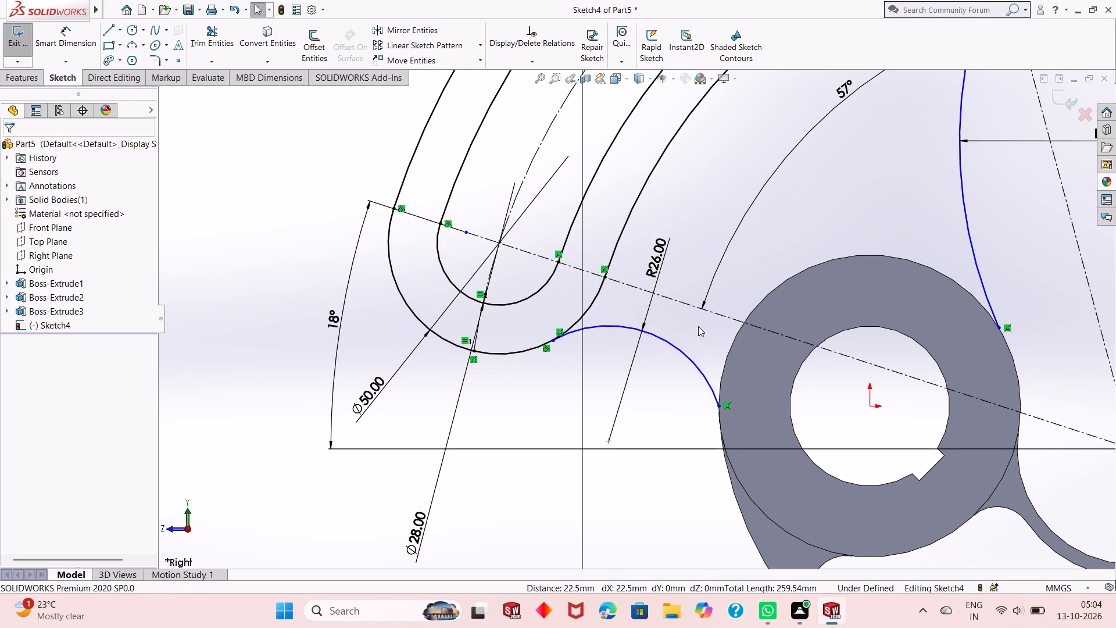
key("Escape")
Make the R26 connecting arc tangent to the hub's outer circular edge.
left_click(695, 358)
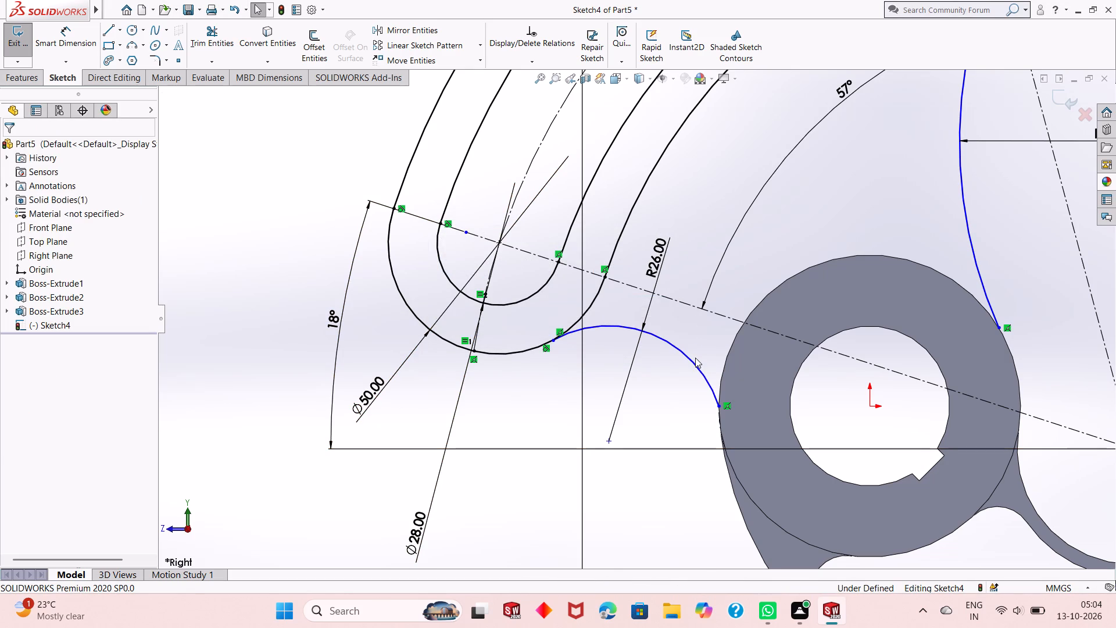
left_click(701, 376)
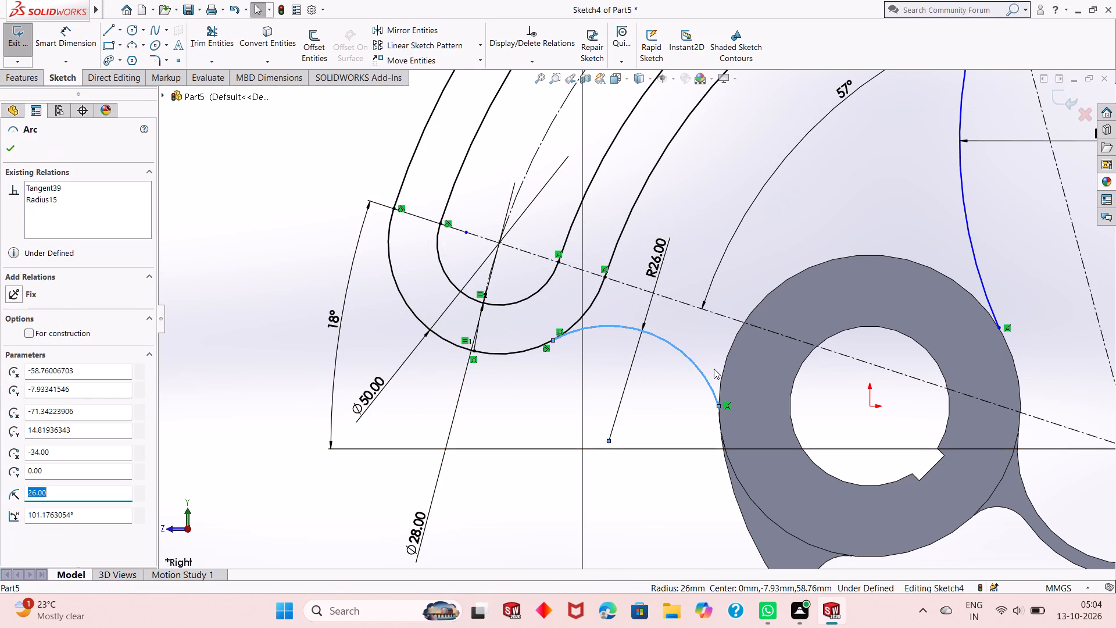
left_click(726, 360, "ctrl")
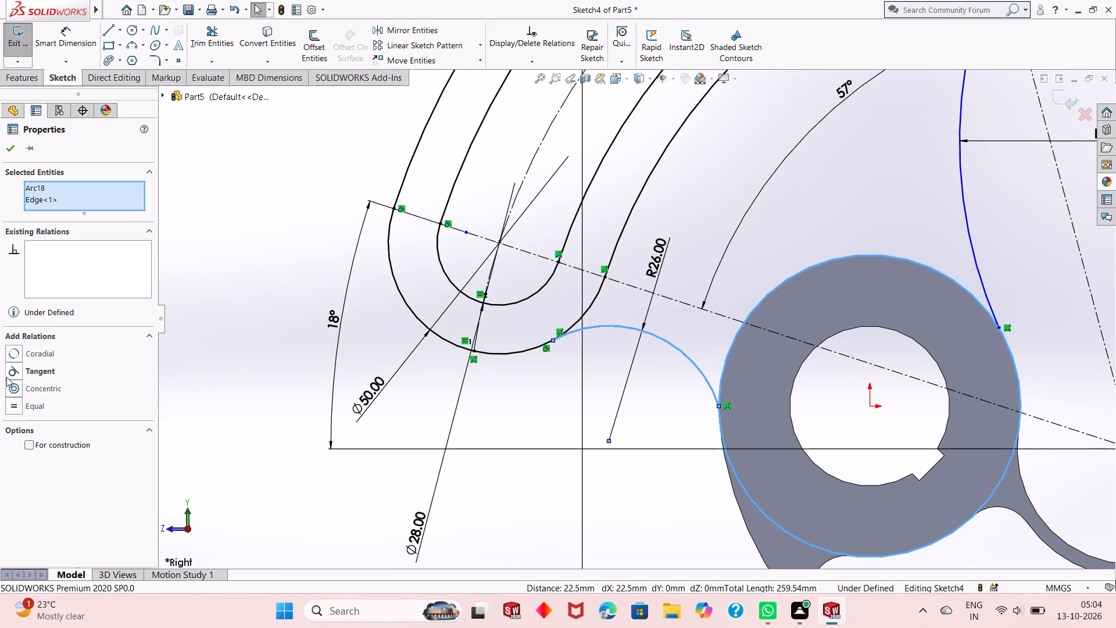
left_click(13, 373)
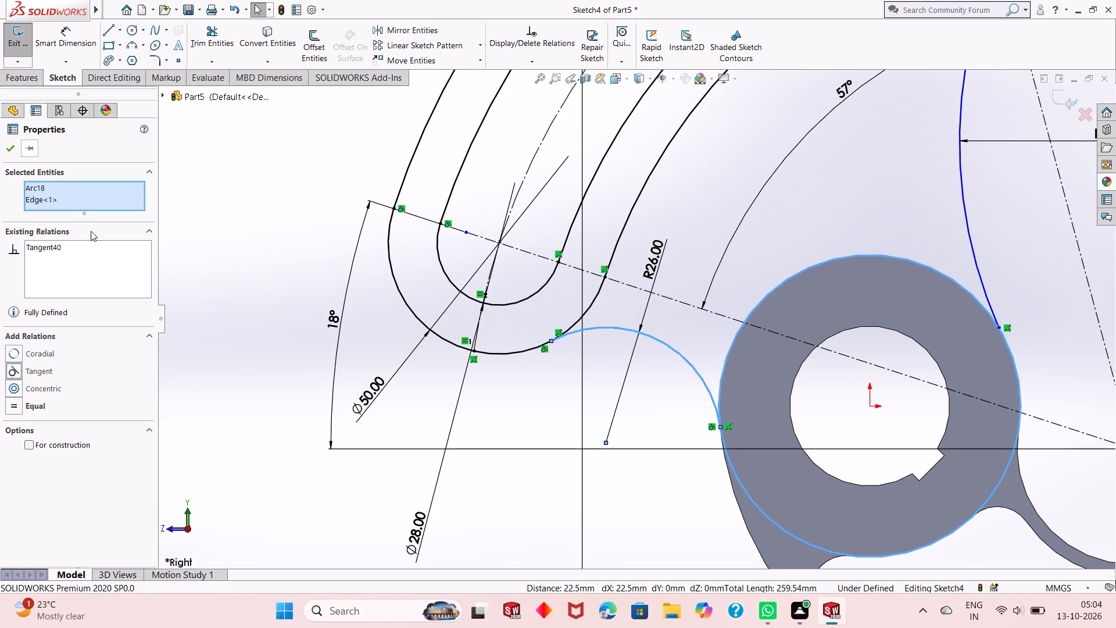
left_click(6, 142)
Make the R104 connecting arc tangent to the arm's upper outer end cap.
scroll(503, 308, "up", 2)
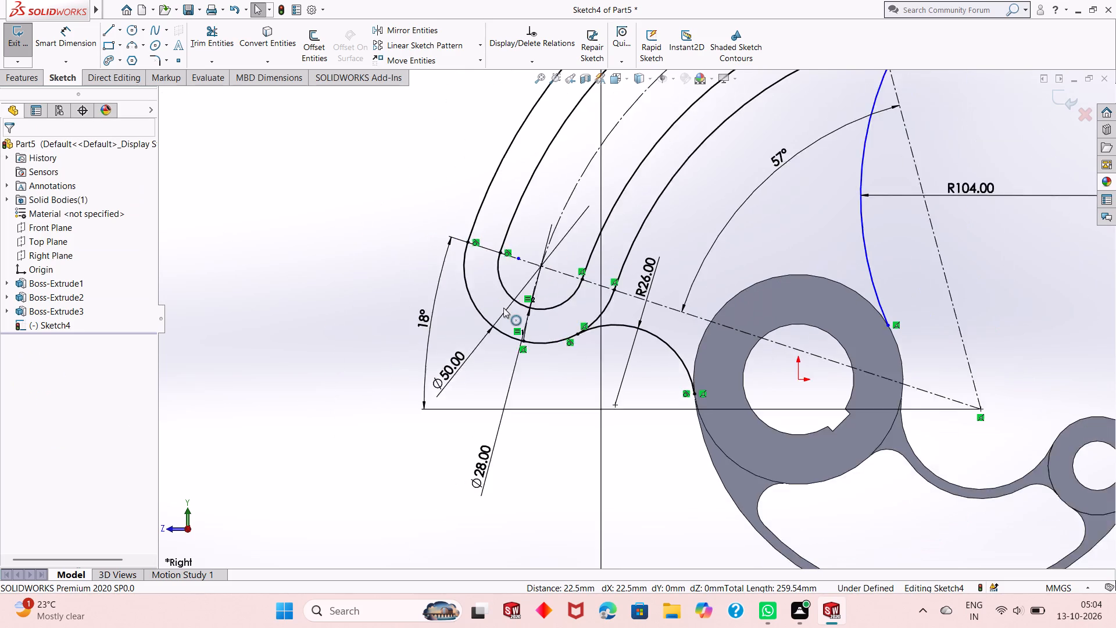
scroll(503, 308, "up", 3)
scroll(821, 141, "down", 5)
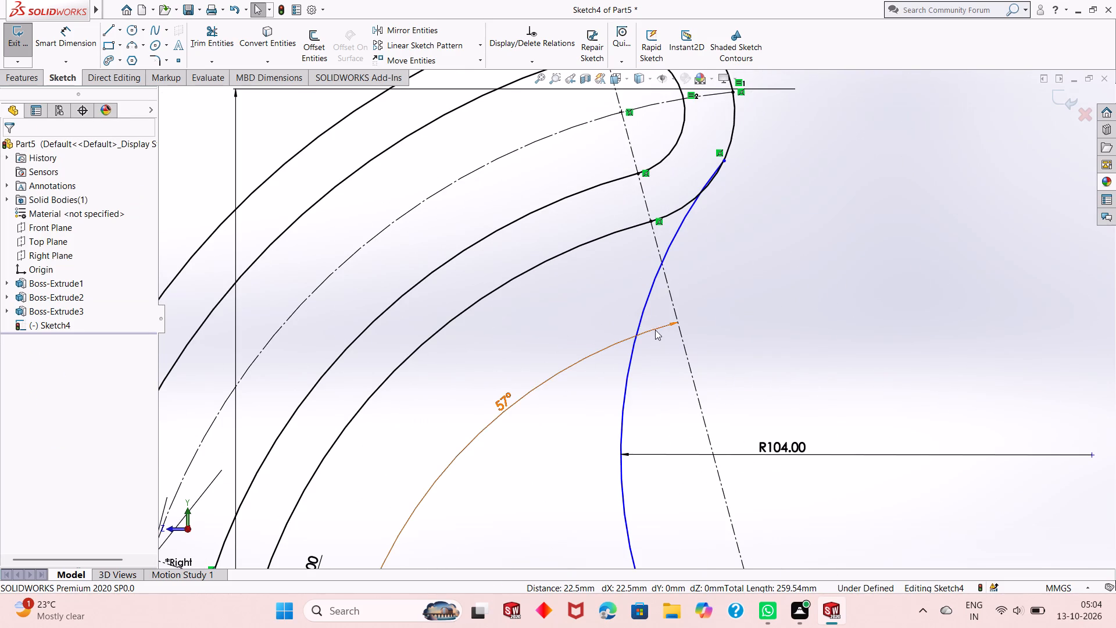
left_click(648, 295)
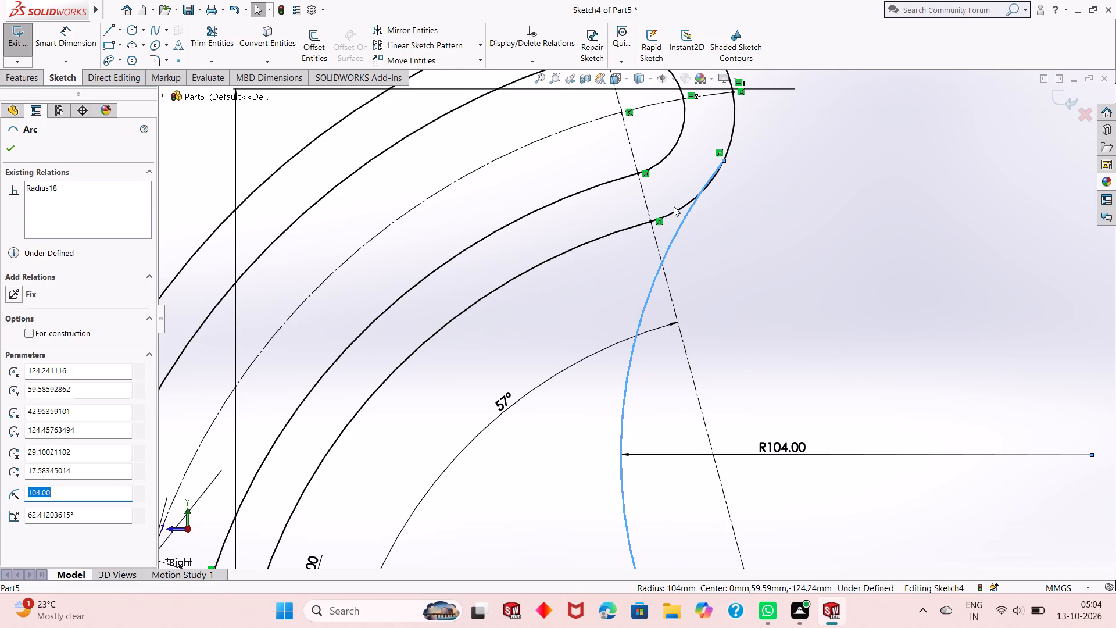
left_click(677, 207, "ctrl")
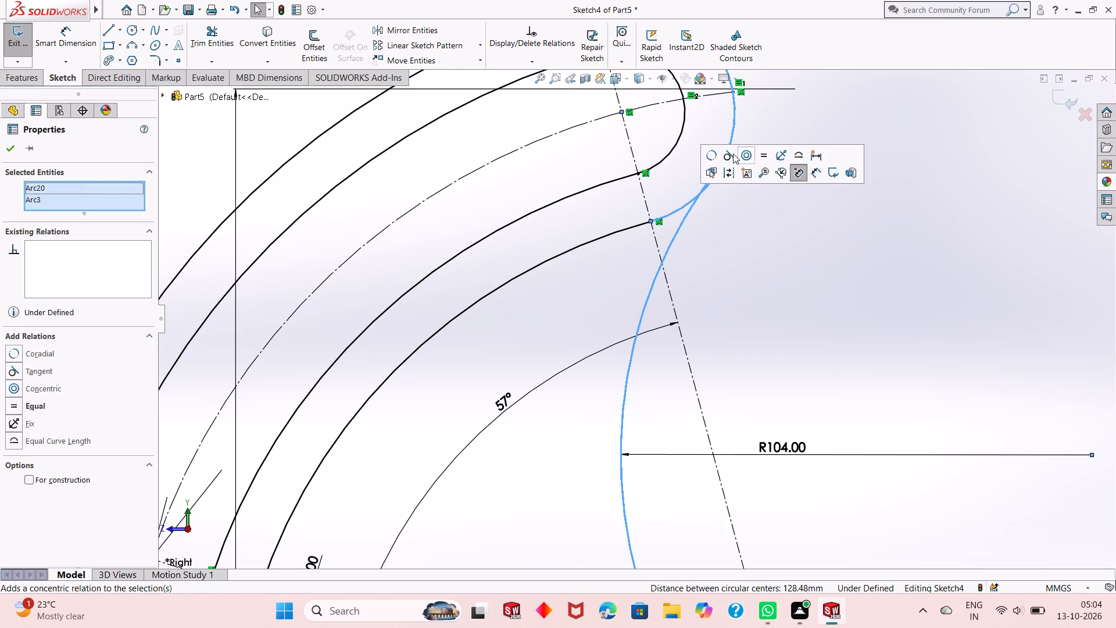
left_click(733, 154)
left_click(4, 142)
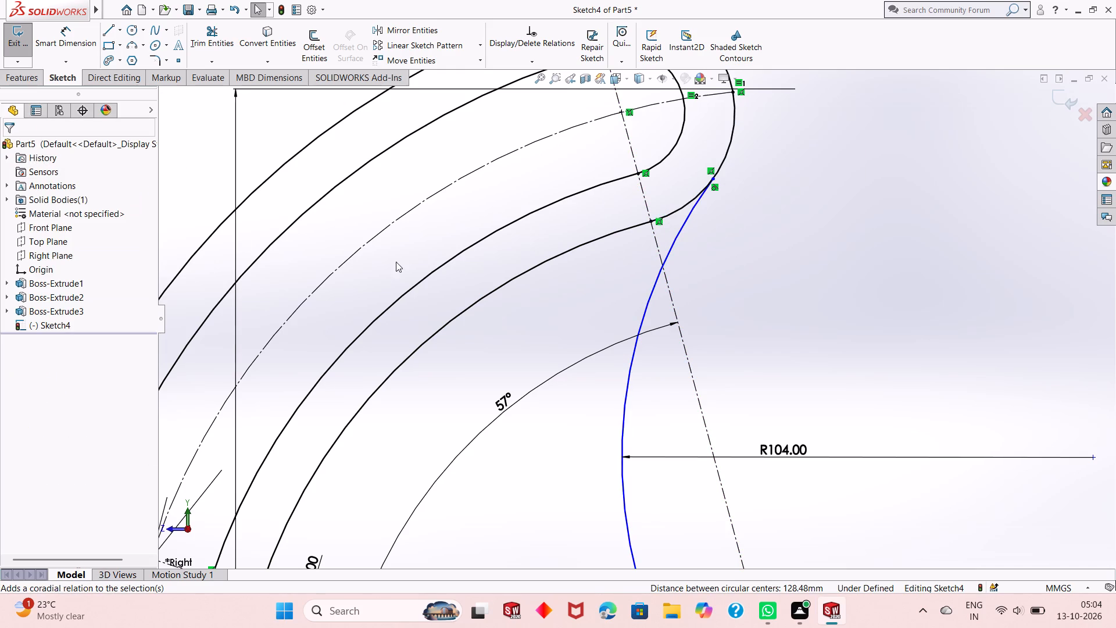
Make the R104 connecting arc tangent to the hub's outer circular edge.
scroll(501, 270, "up", 3)
scroll(702, 554, "down", 4)
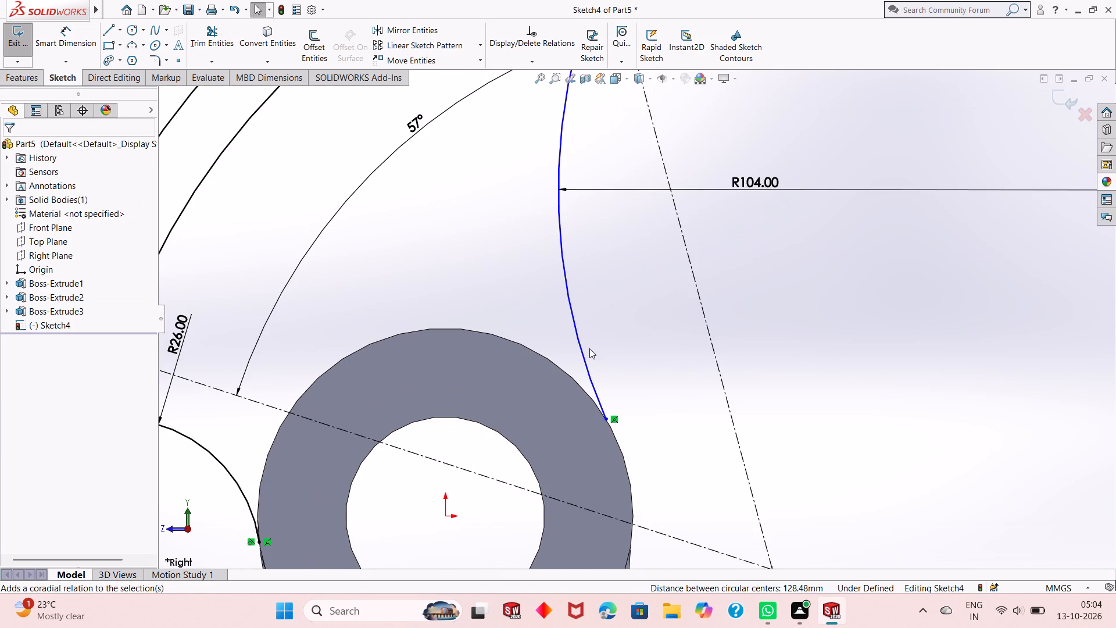
left_click(577, 329)
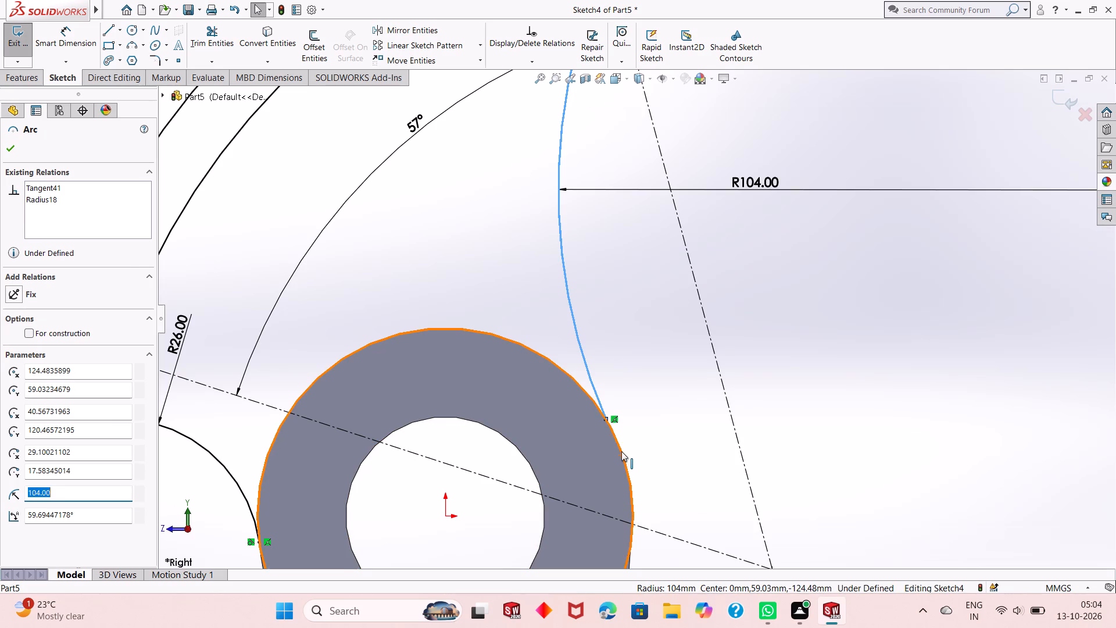
left_click(621, 451, "ctrl")
left_click(669, 405)
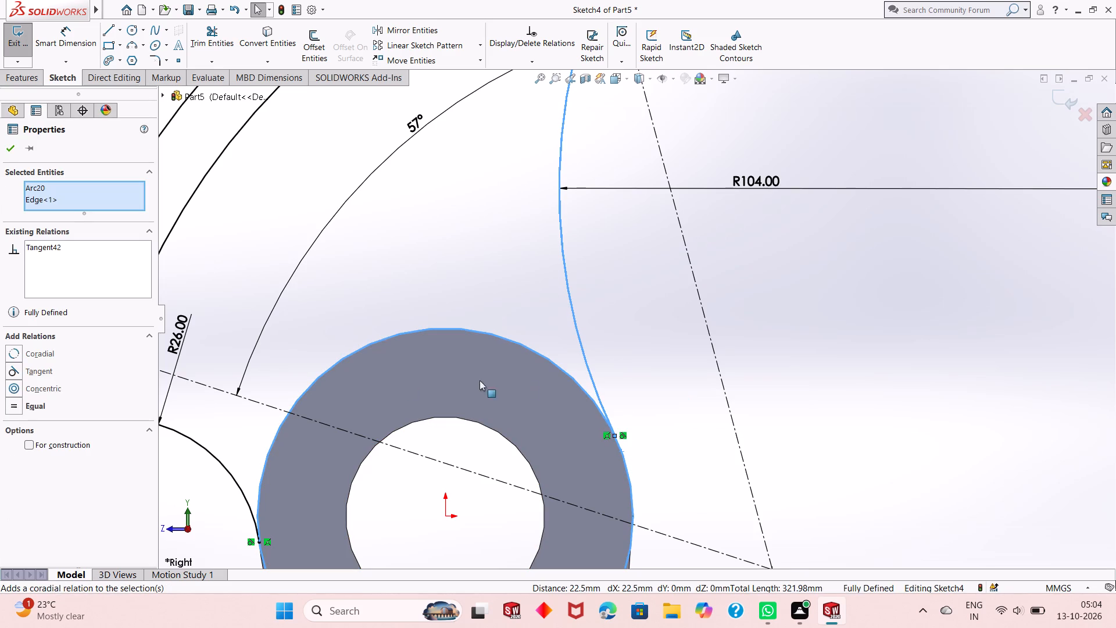
left_click(10, 153)
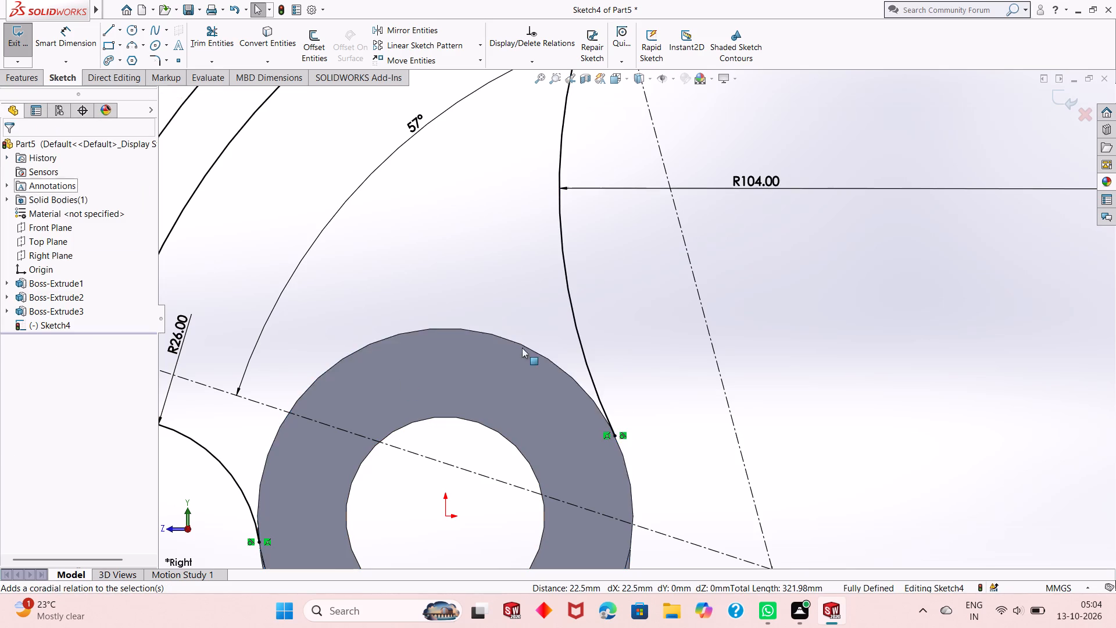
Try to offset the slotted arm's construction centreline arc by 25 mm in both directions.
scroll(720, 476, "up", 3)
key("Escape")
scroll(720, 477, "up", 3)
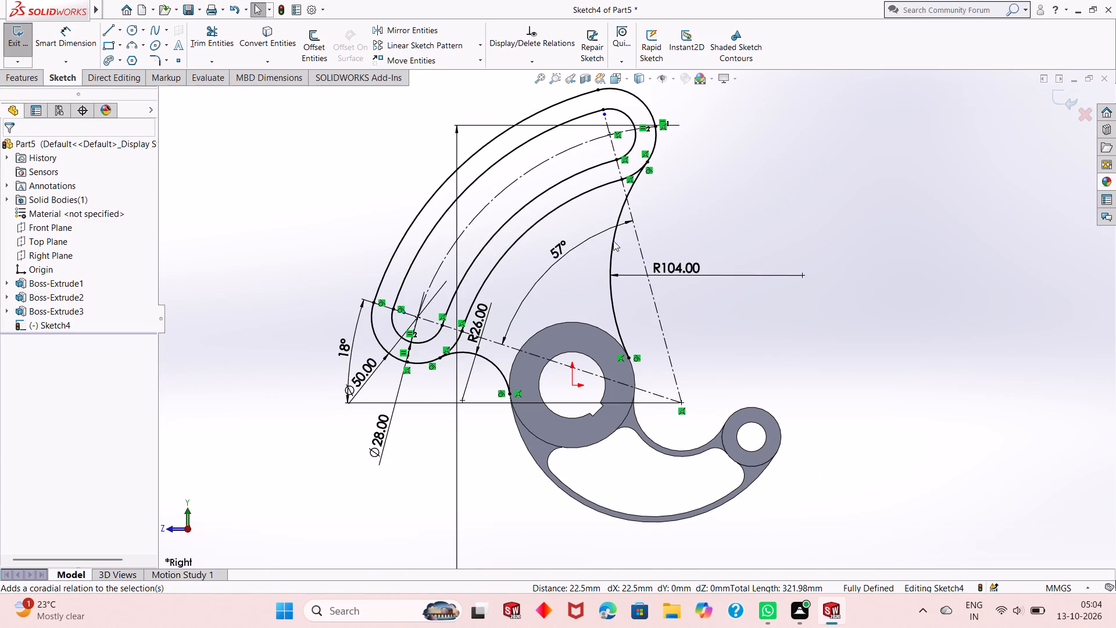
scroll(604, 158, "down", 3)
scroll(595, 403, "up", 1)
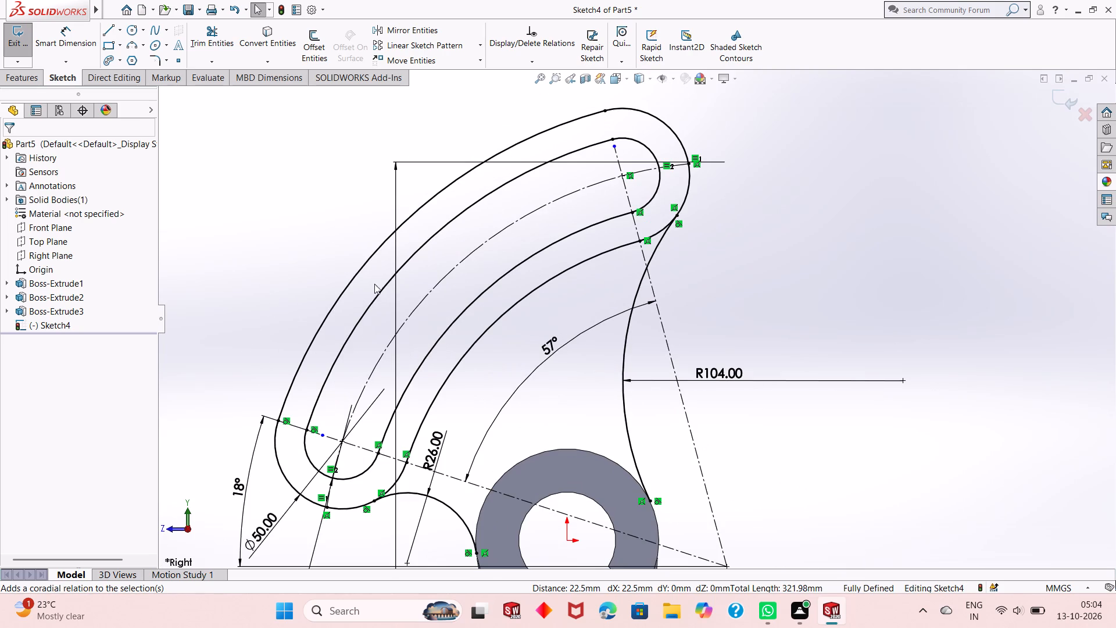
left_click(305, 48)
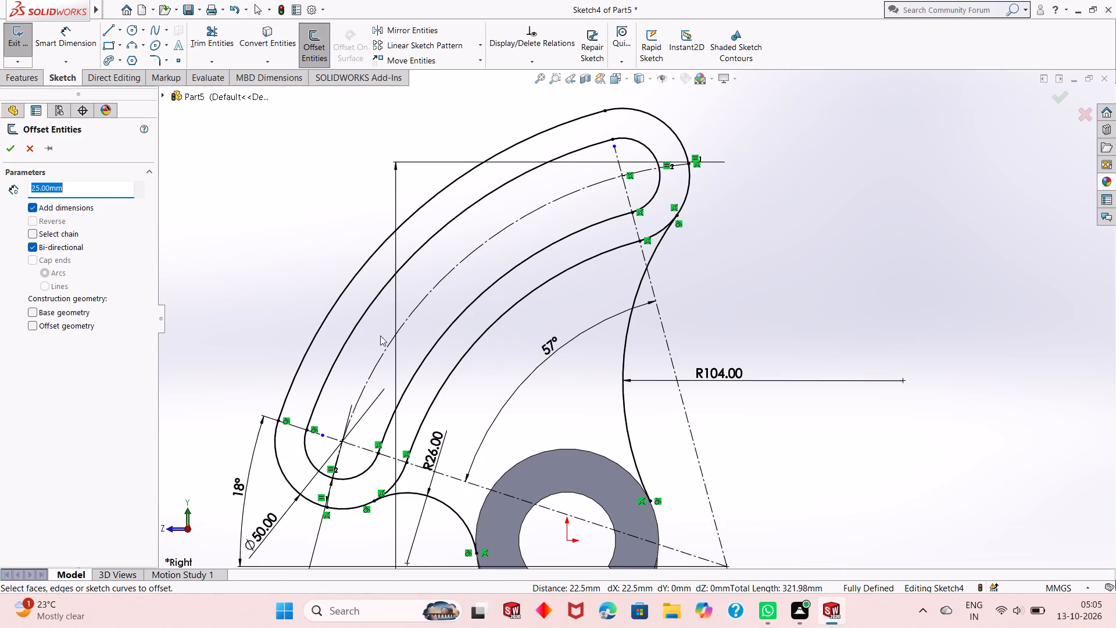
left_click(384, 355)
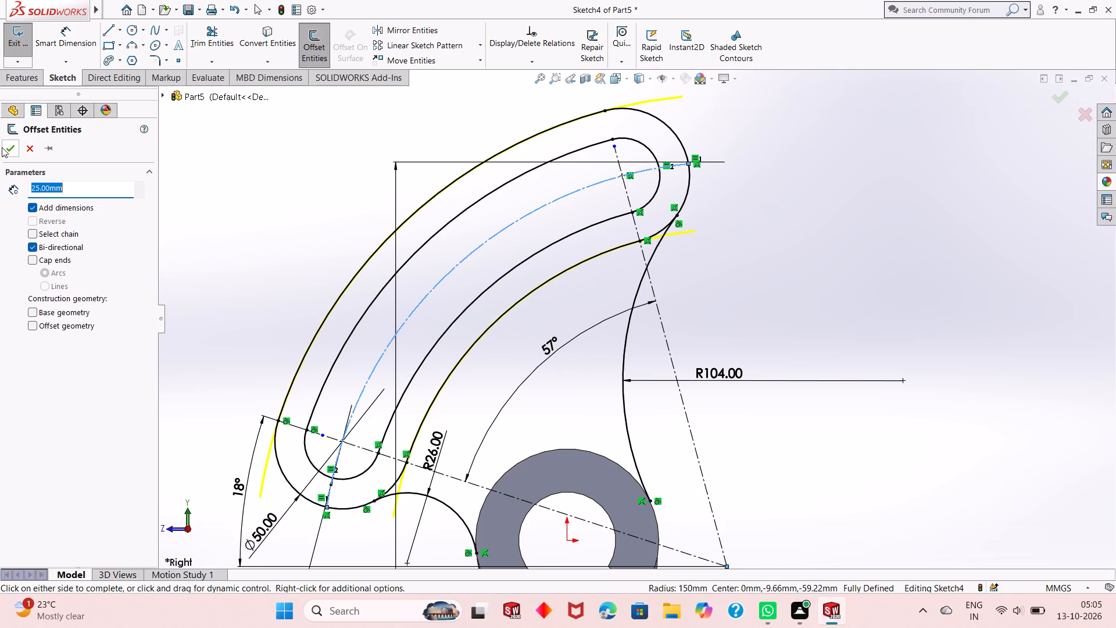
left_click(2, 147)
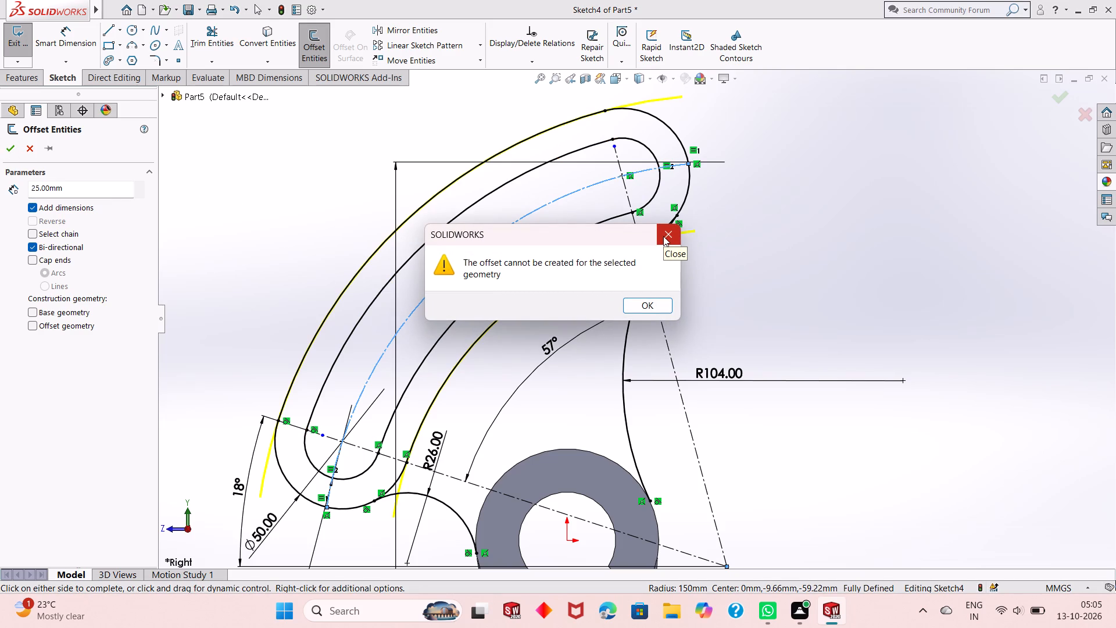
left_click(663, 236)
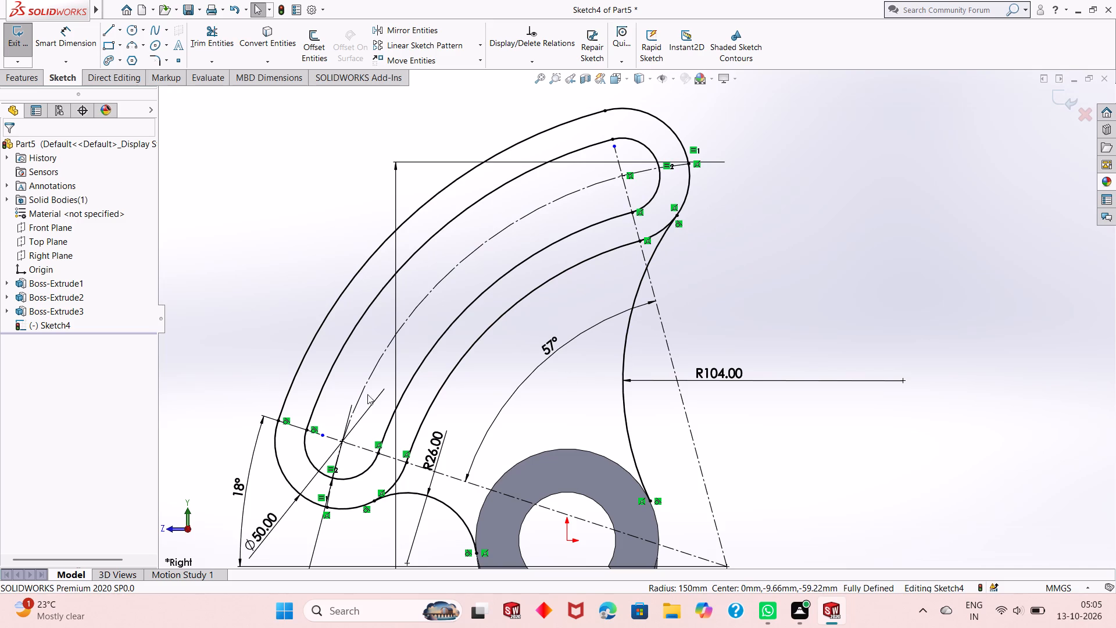
Offset the R26 connecting arc by 4 mm in one direction only, reversed to the side away from its centre.
scroll(553, 476, "up", 1)
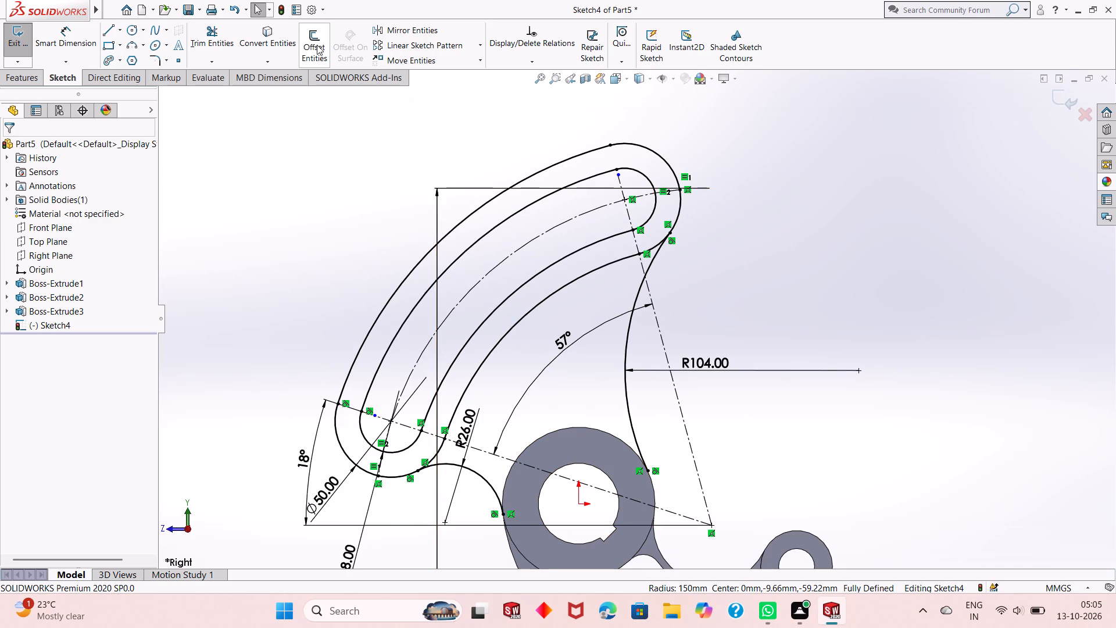
left_click(316, 47)
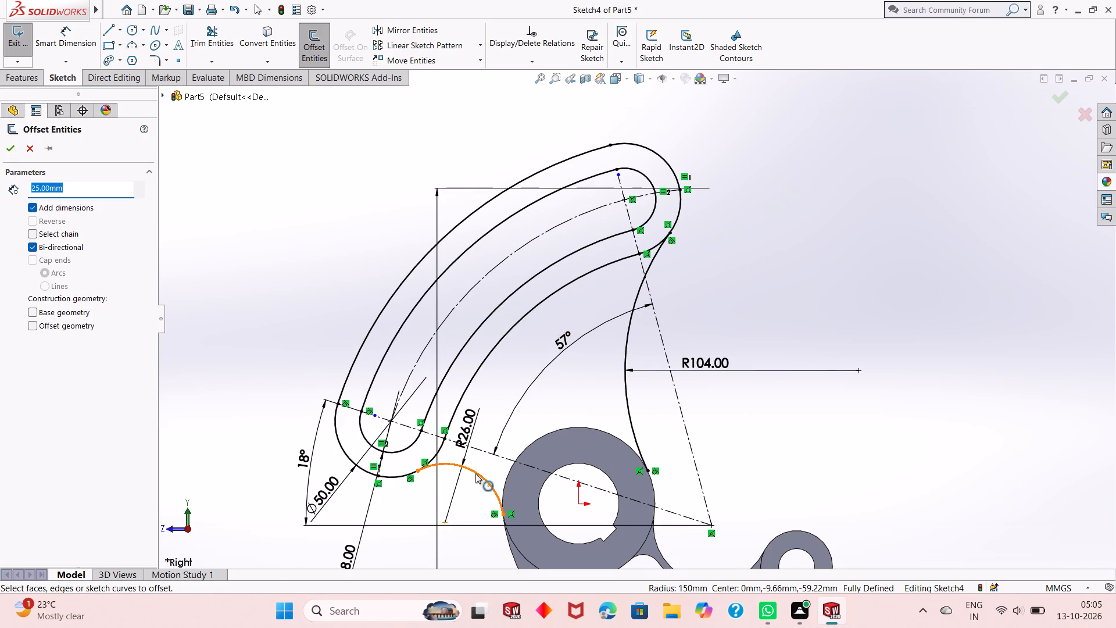
left_click(475, 473)
key("4")
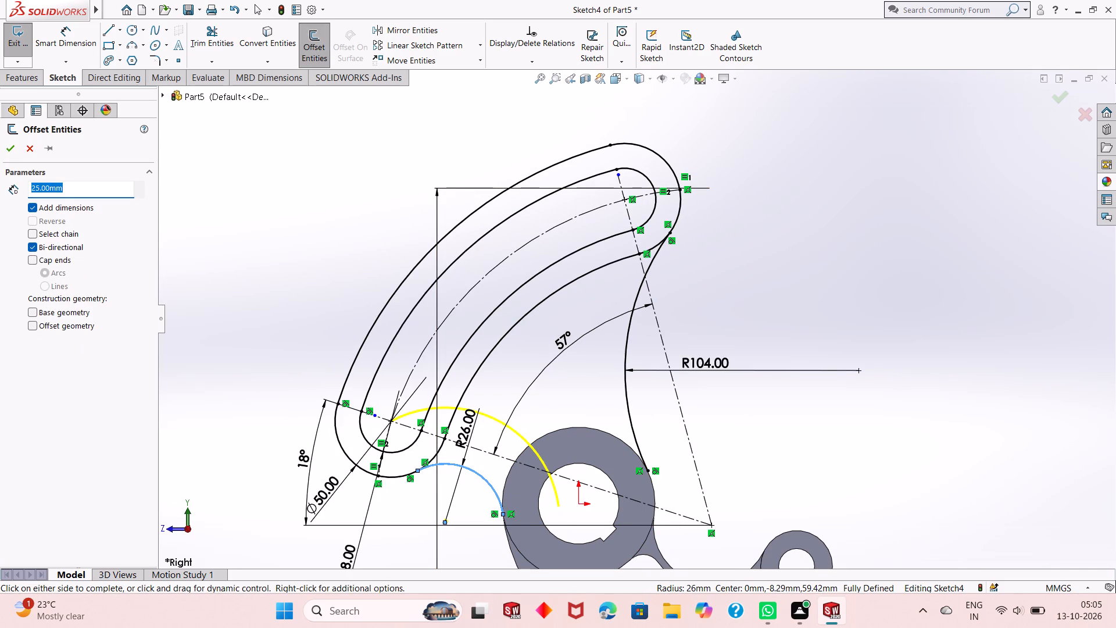
key("Return")
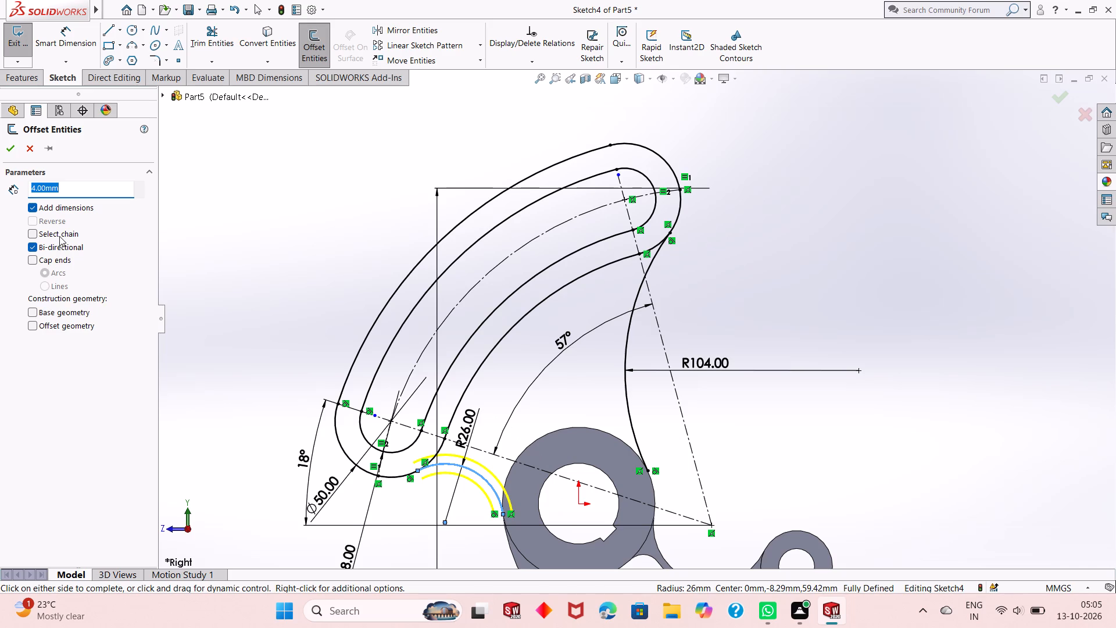
left_click(62, 244)
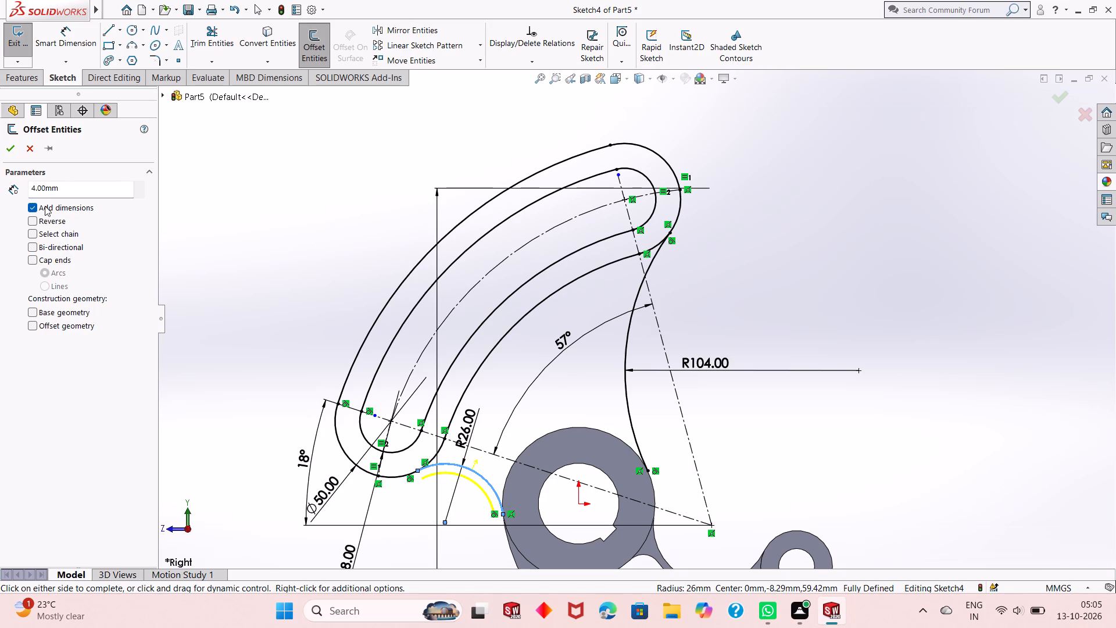
left_click(44, 228)
left_click(43, 235)
left_click(43, 222)
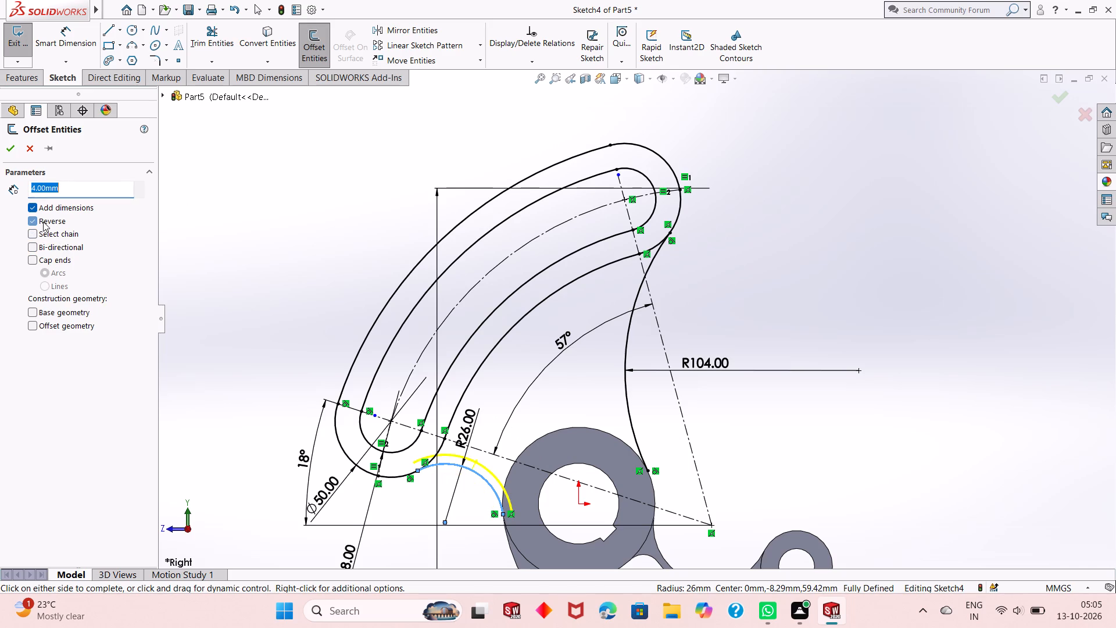
left_click(12, 149)
Offset the R104 connecting arc by 4 mm towards the arm, on the side away from its centre.
left_click(641, 287)
left_click(314, 48)
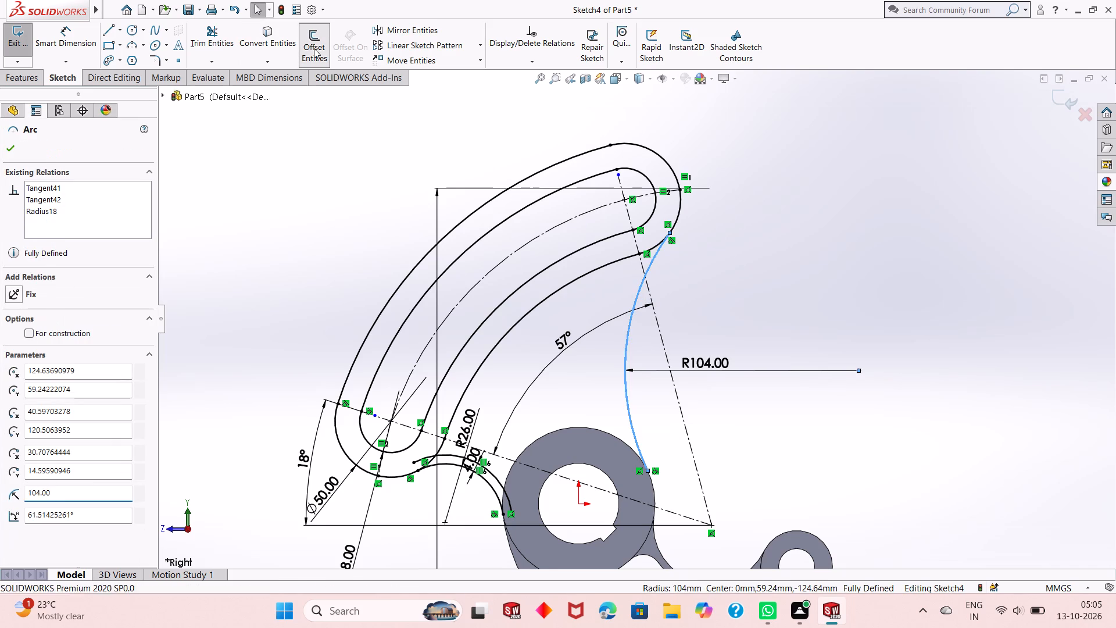
left_click(11, 146)
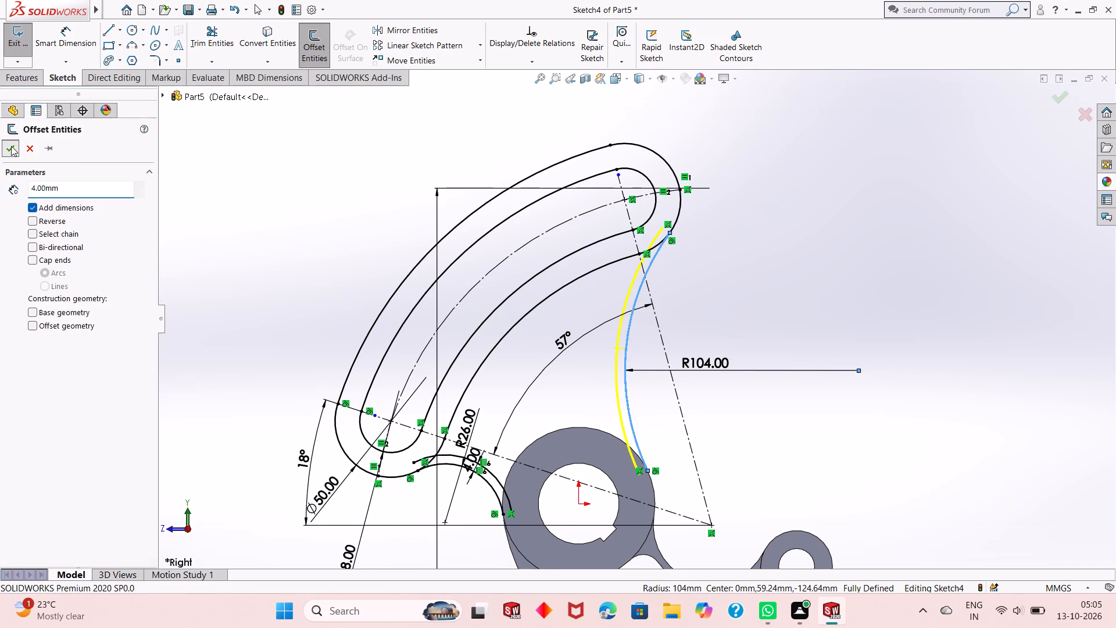
Fillet the arm's hub-side outline arc to the 4 mm offsets of the R26 and R104 arcs with a 10 mm radius.
left_click(149, 63)
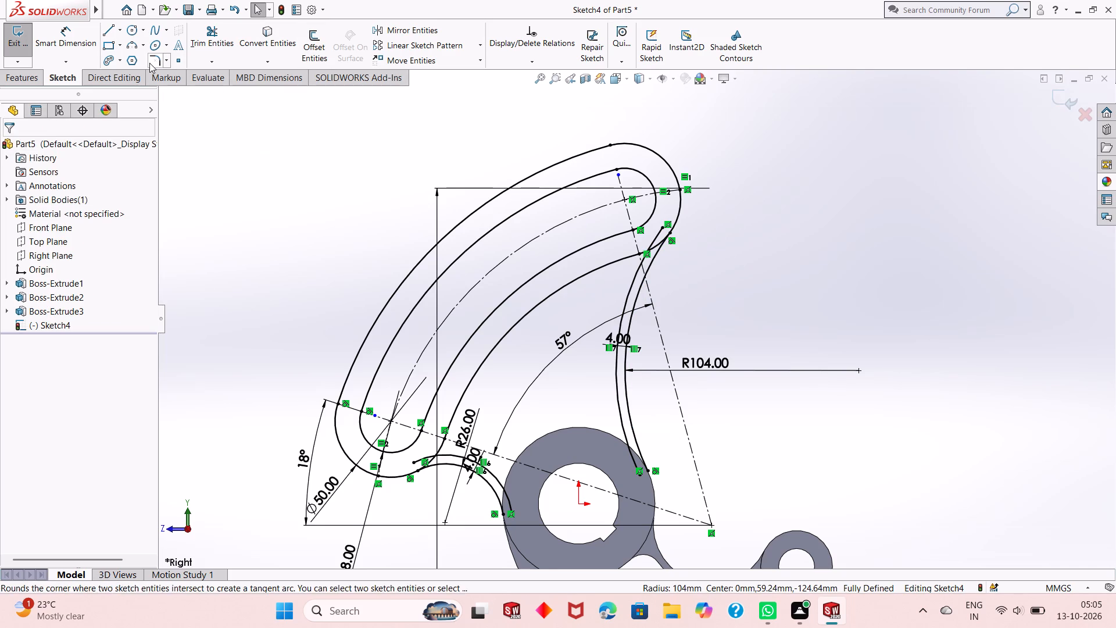
scroll(464, 447, "down", 3)
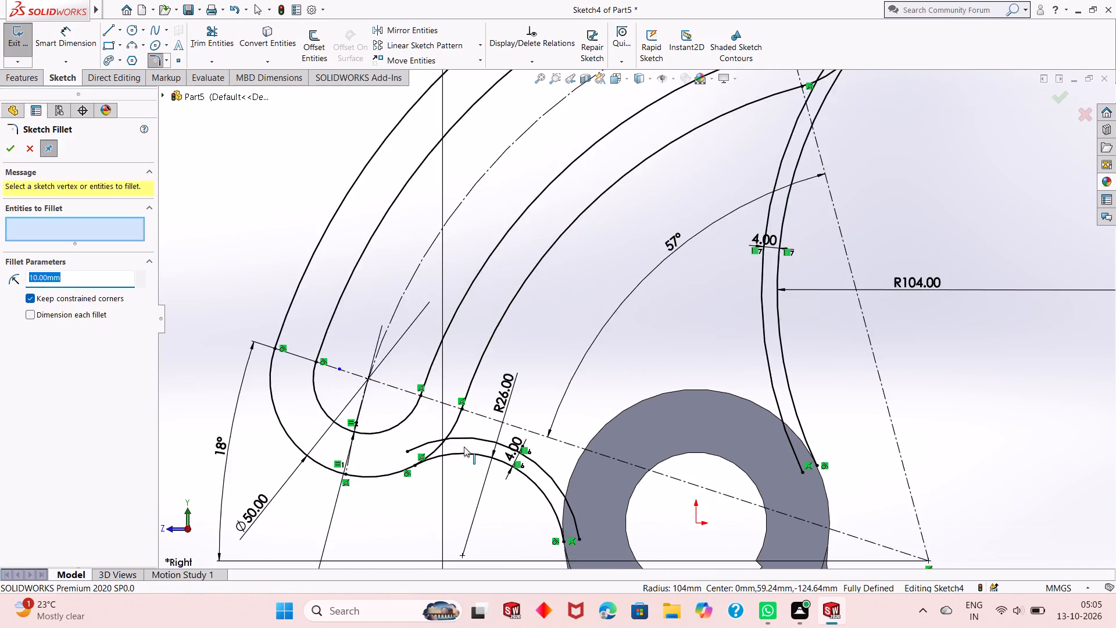
scroll(464, 447, "down", 4)
left_click(498, 337)
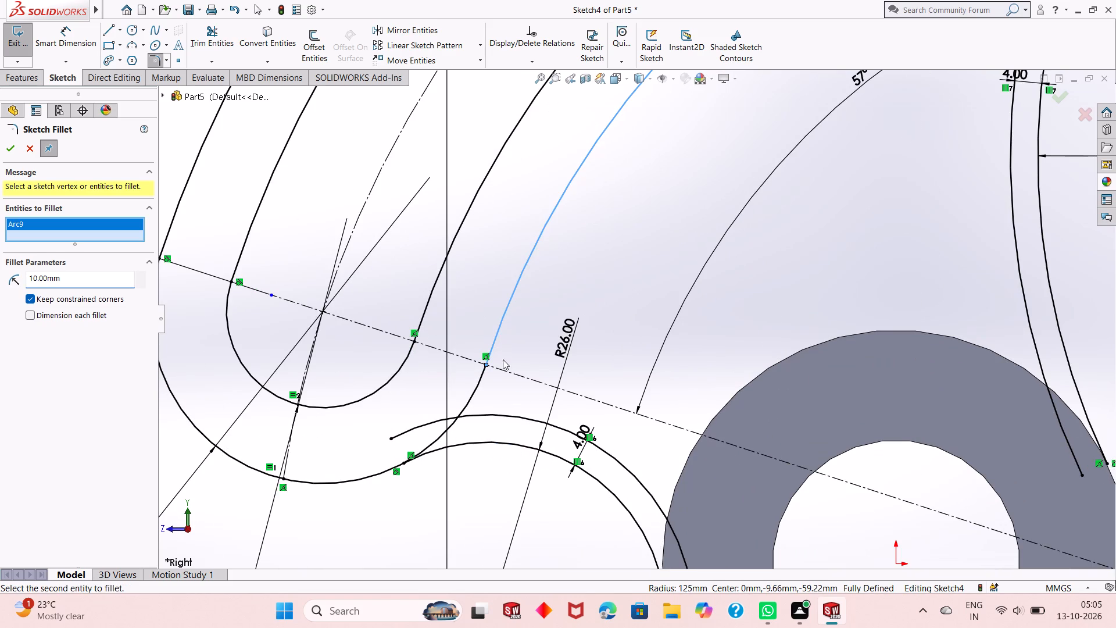
left_click(530, 419)
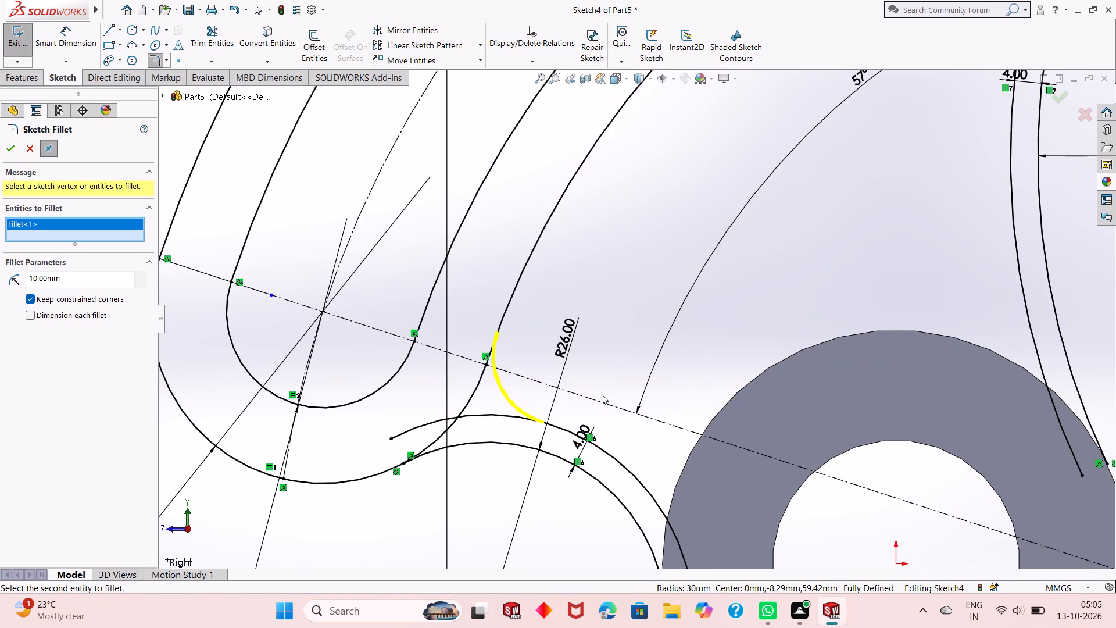
scroll(543, 345, "down", 2)
scroll(542, 344, "up", 7)
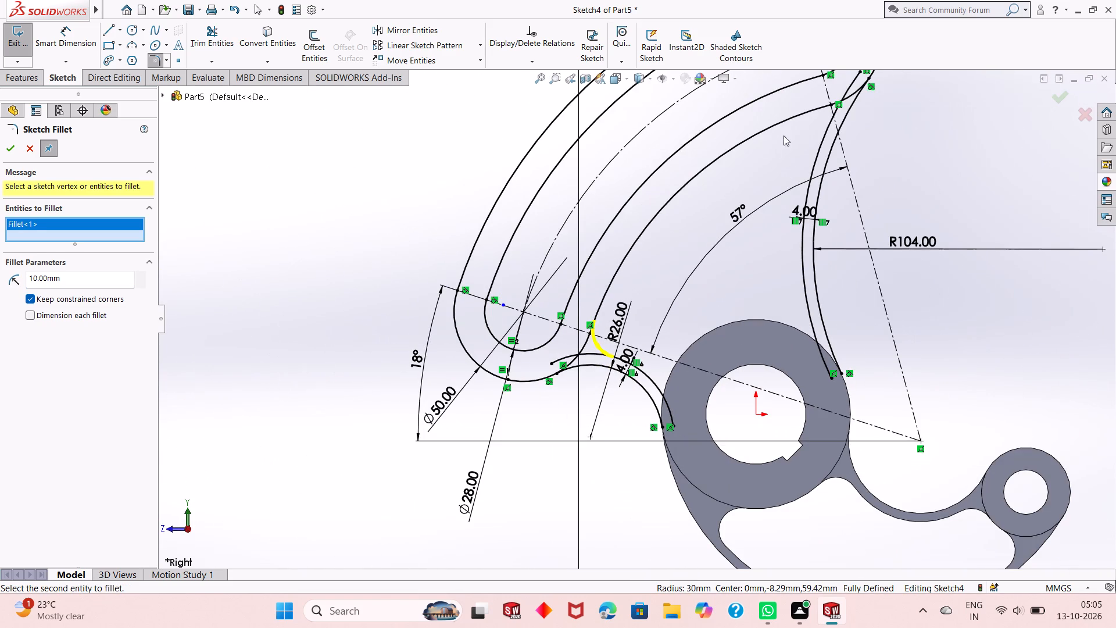
left_click(817, 110)
left_click(824, 141)
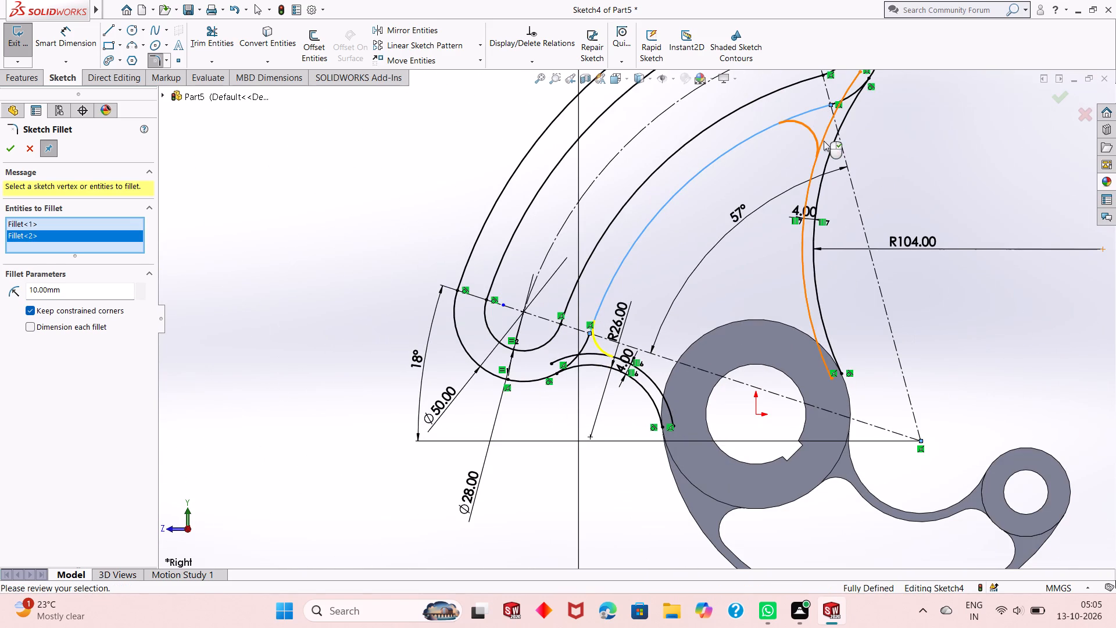
left_click(809, 327)
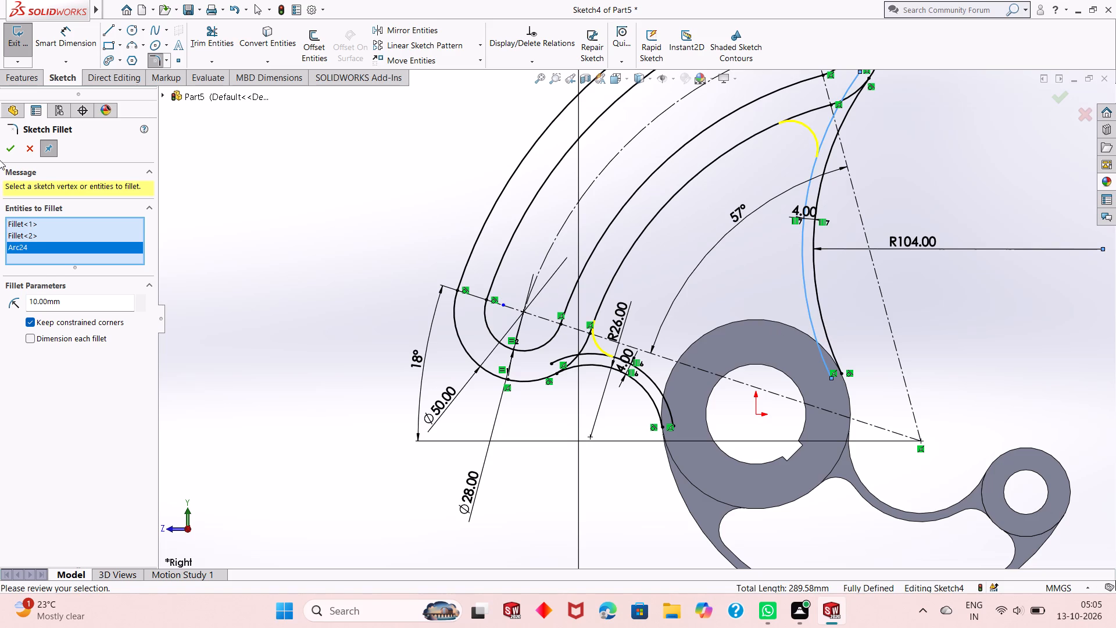
left_click(7, 145)
key("Escape")
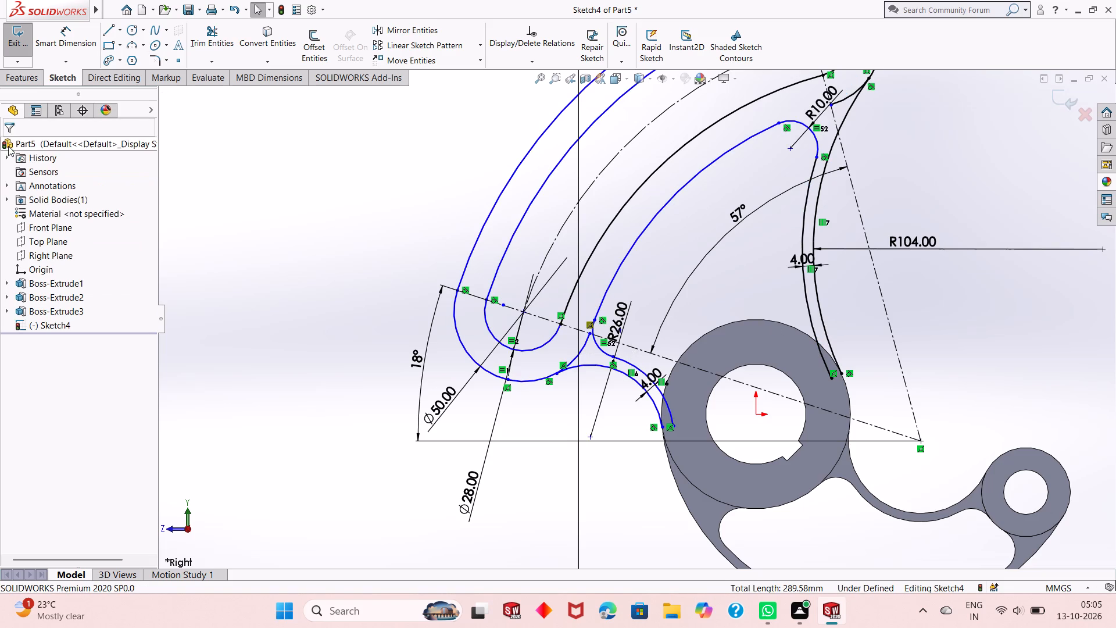
Sketch a circle centred on the origin along the hub's outer edge and dimension its diameter as 68 mm.
left_click(130, 30)
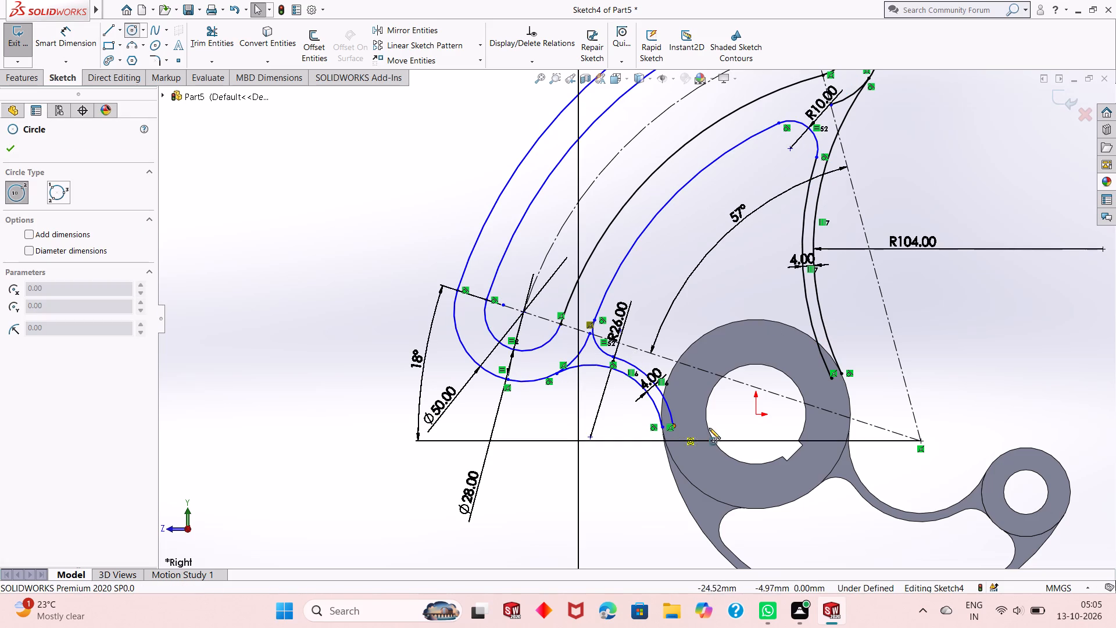
left_click(754, 414)
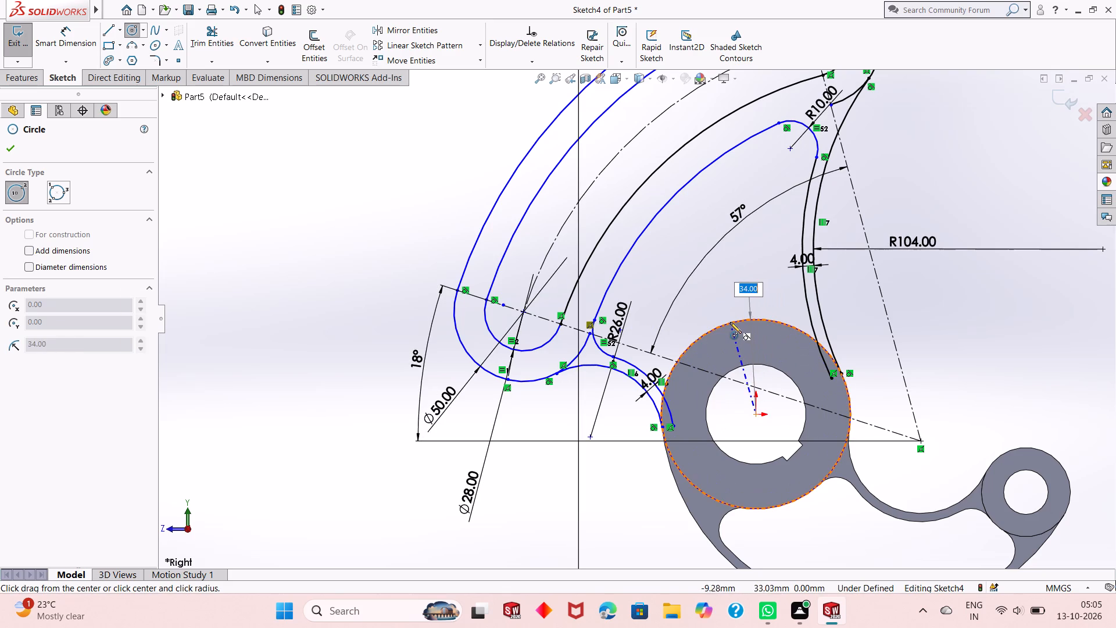
left_click(730, 322)
key("Escape")
key("Escape")
key("Escape")
left_click(80, 48)
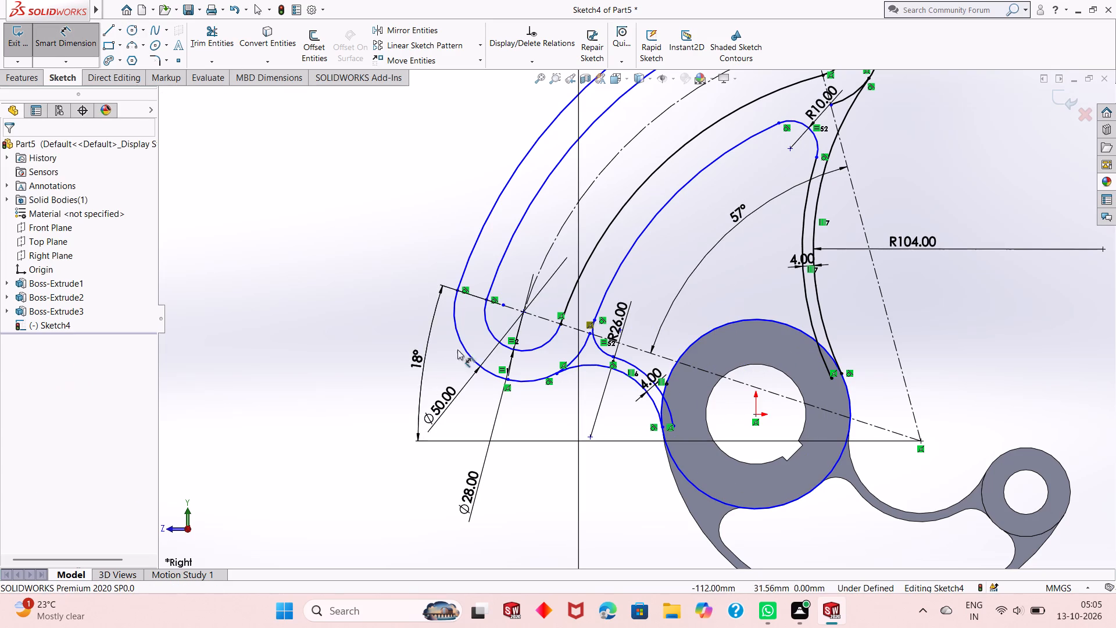
left_click(692, 484)
left_click(639, 512)
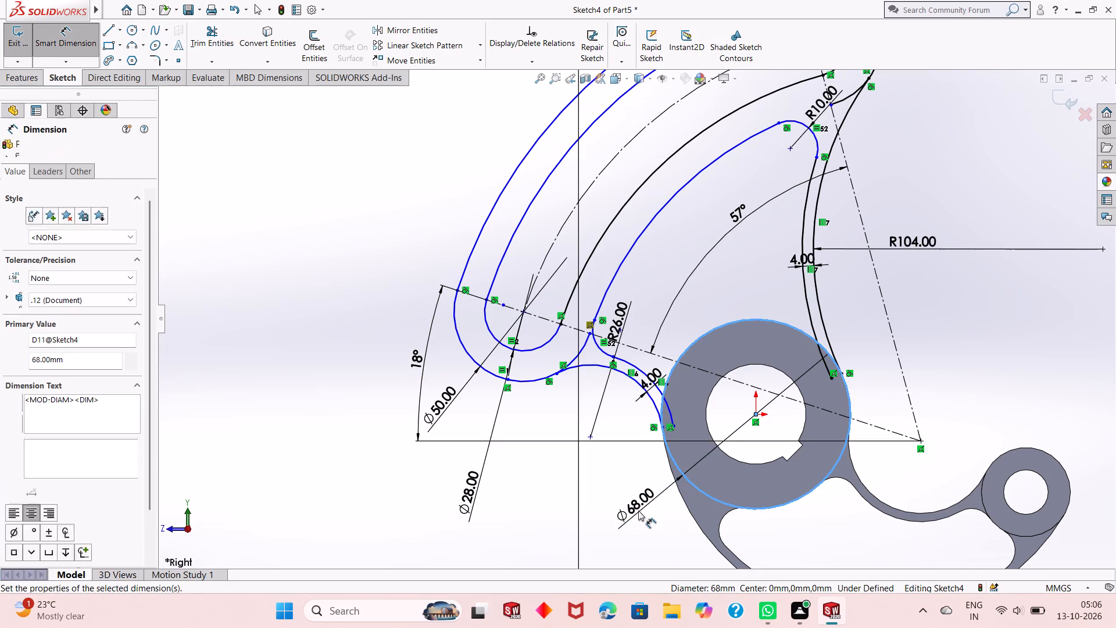
key("Return")
key("Escape")
key("Escape")
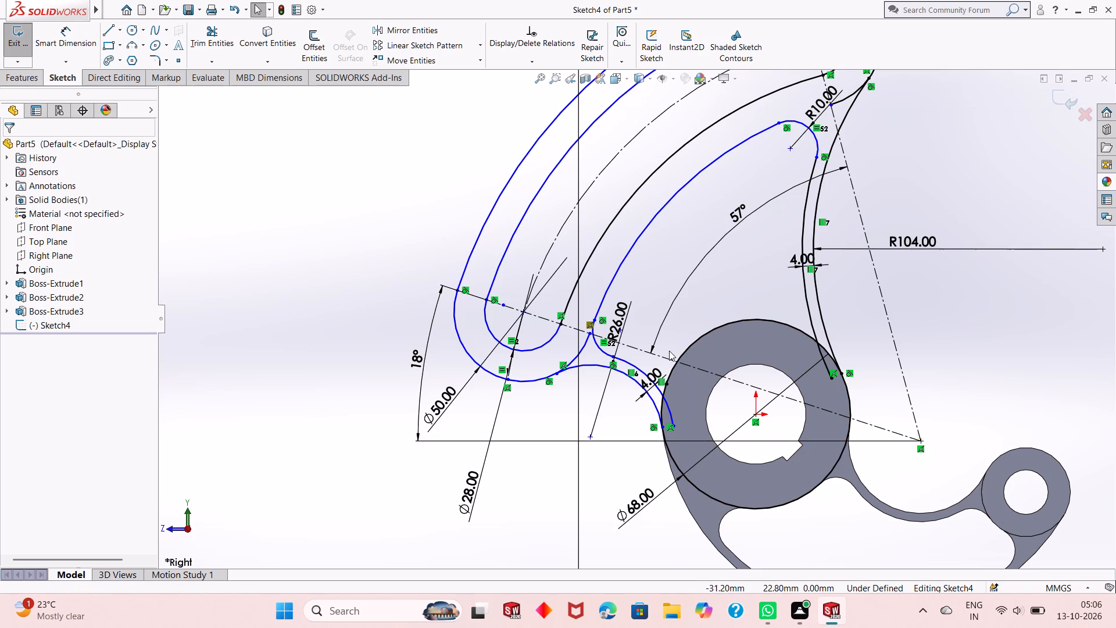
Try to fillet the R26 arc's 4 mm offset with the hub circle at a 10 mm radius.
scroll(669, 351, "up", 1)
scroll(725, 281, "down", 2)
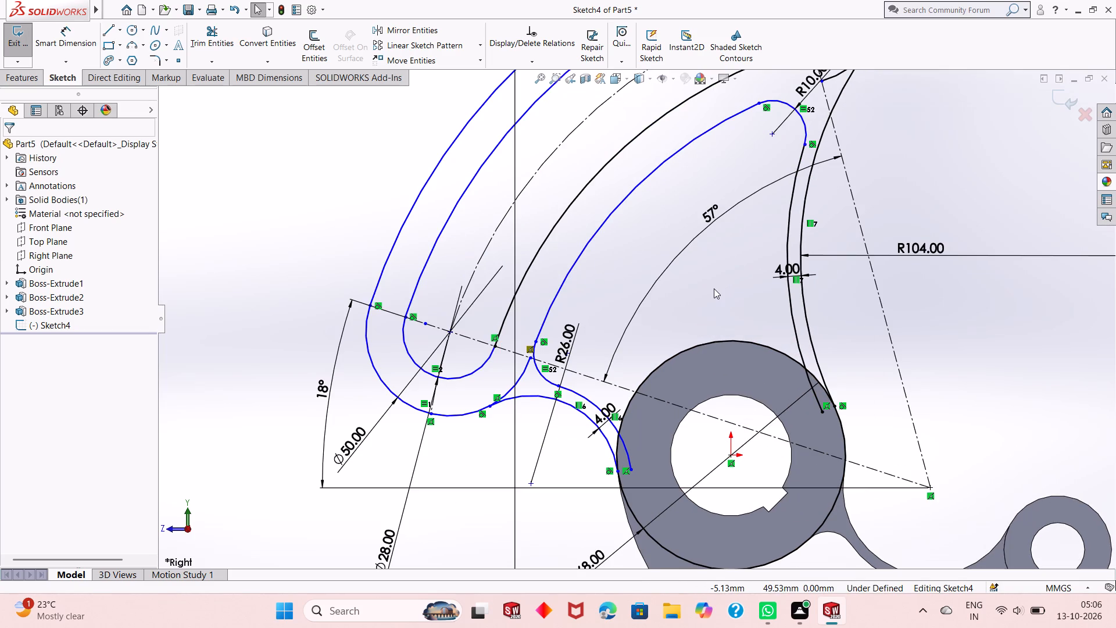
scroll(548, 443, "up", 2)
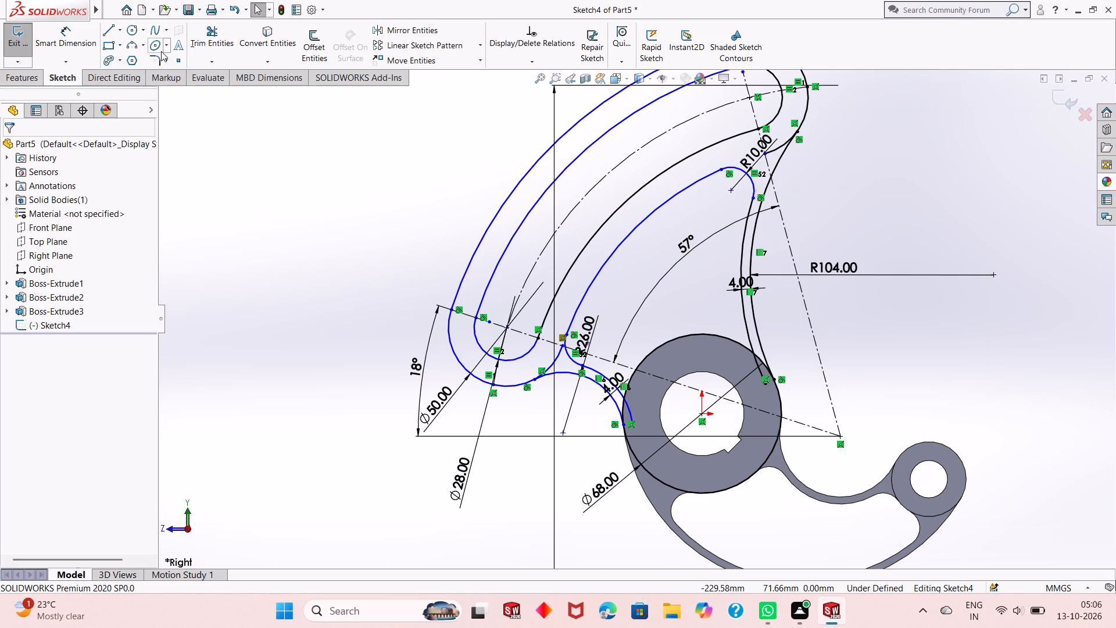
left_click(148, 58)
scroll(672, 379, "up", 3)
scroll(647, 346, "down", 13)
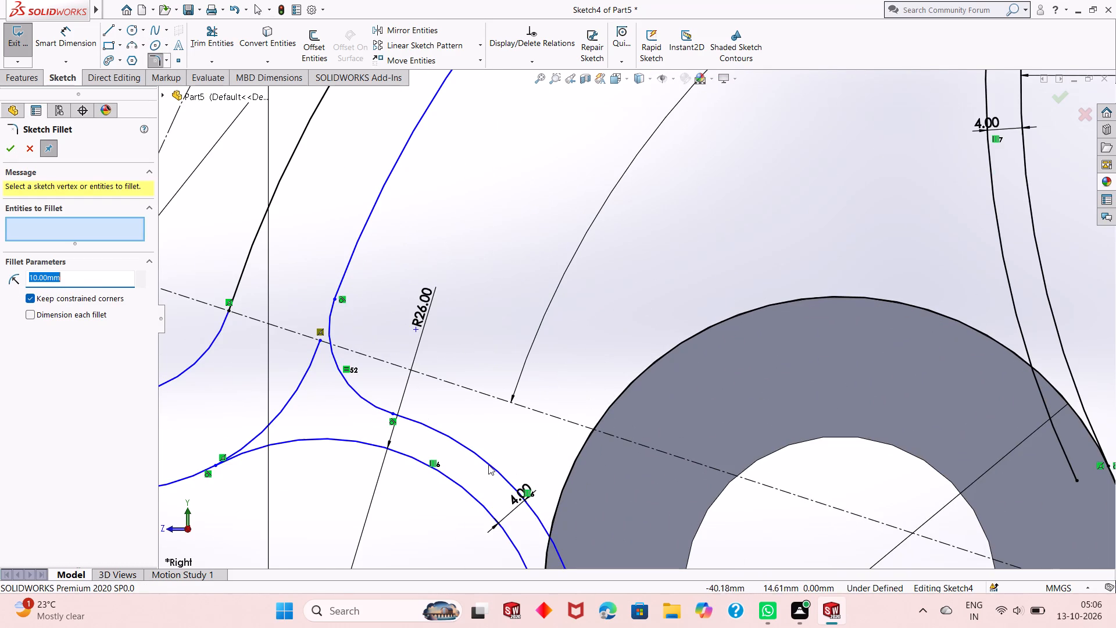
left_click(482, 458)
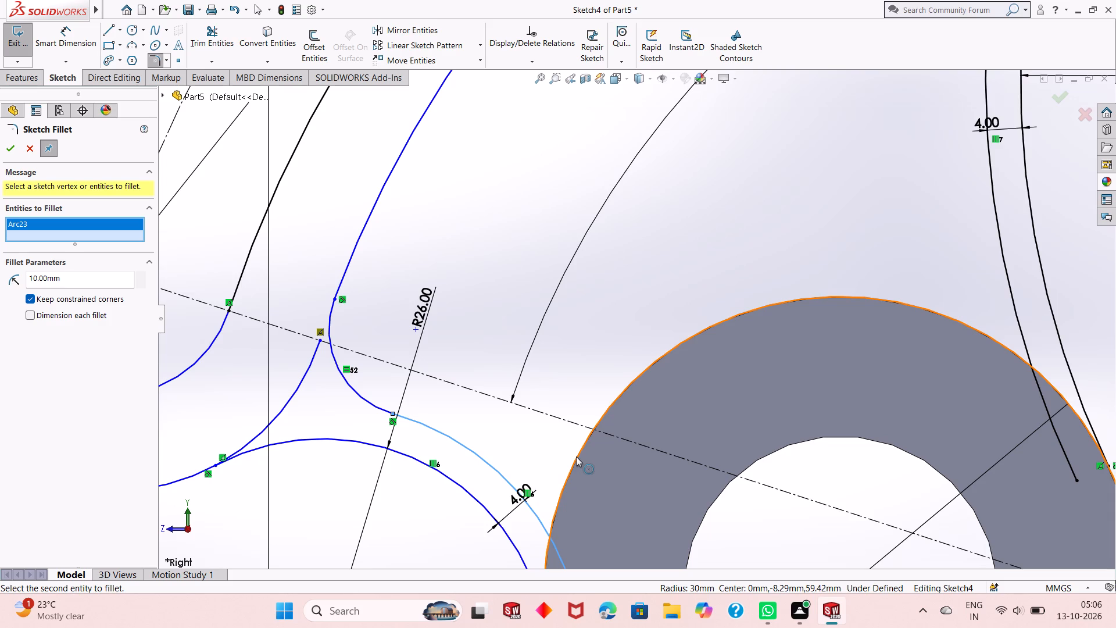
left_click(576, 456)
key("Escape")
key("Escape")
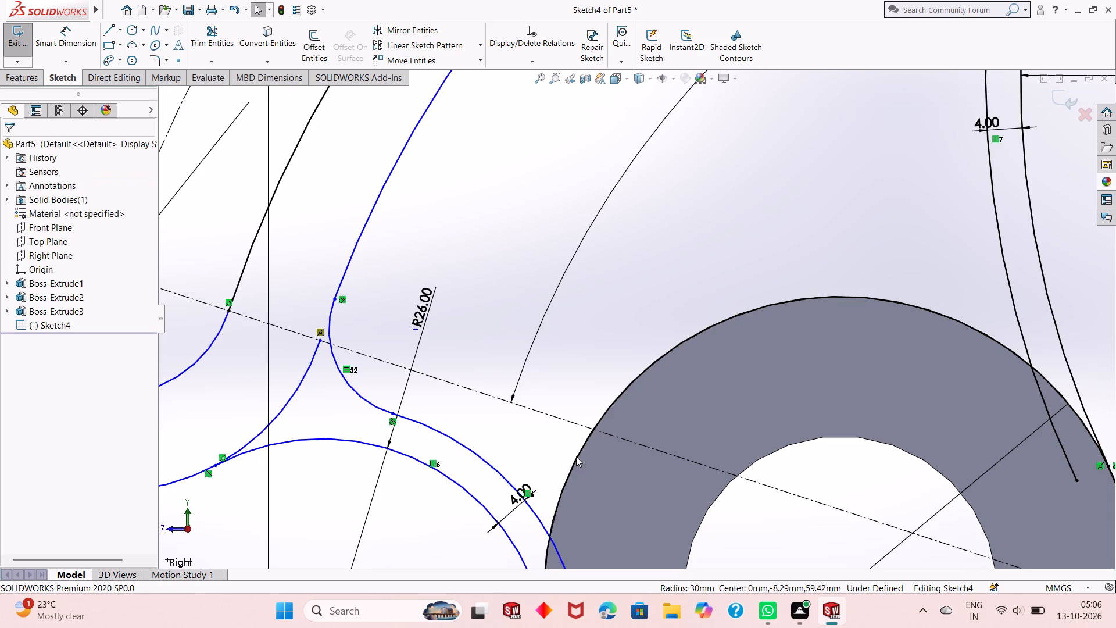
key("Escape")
Make the arm's outermost long arc tangent to the Ø50 end arc at the arm's lower end.
scroll(565, 463, "up", 5)
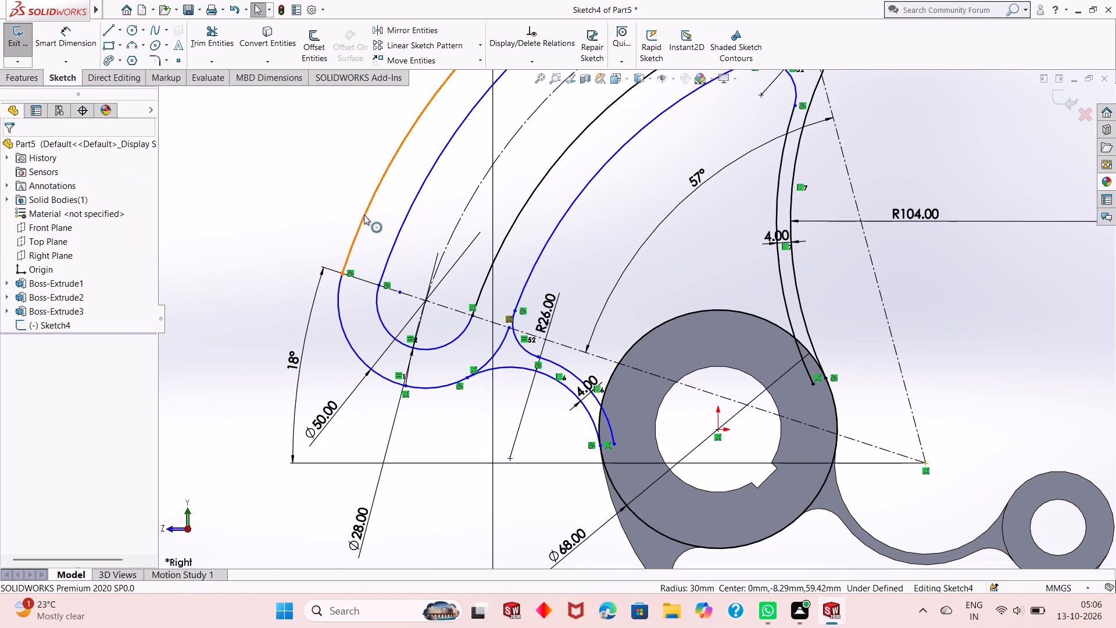
left_click(363, 215)
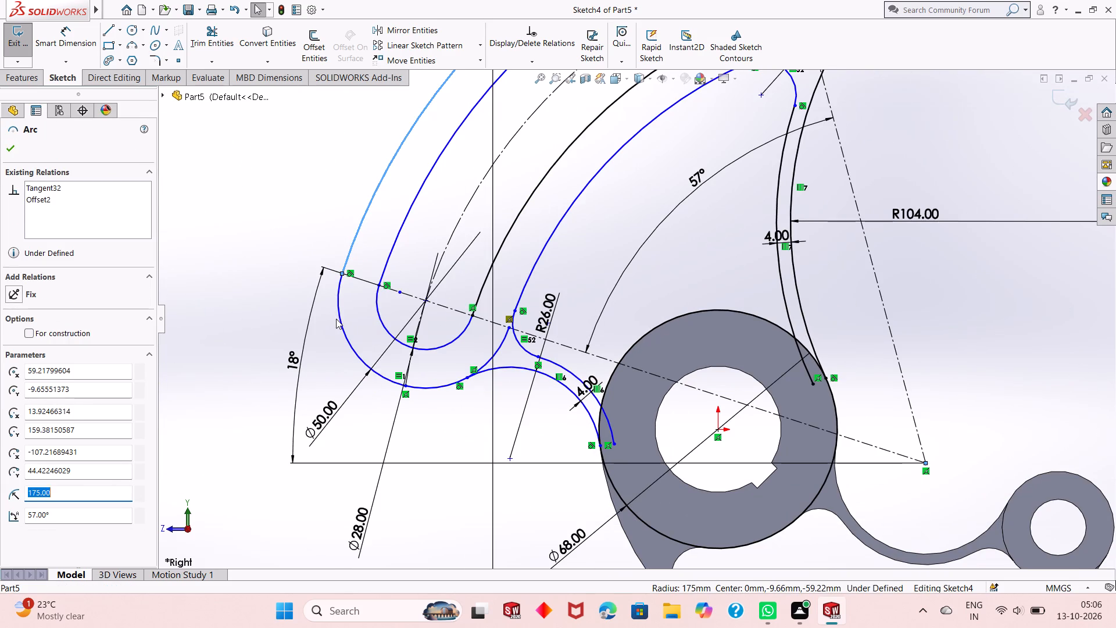
left_click(336, 319, "ctrl")
left_click(342, 316, "ctrl")
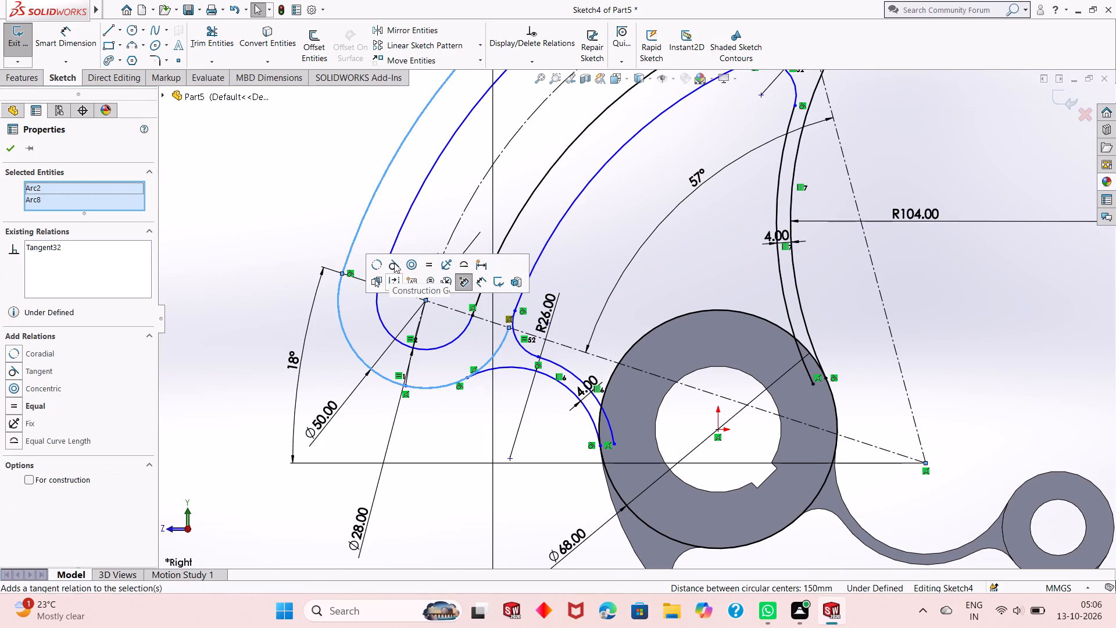
left_click(394, 263)
left_click(8, 149)
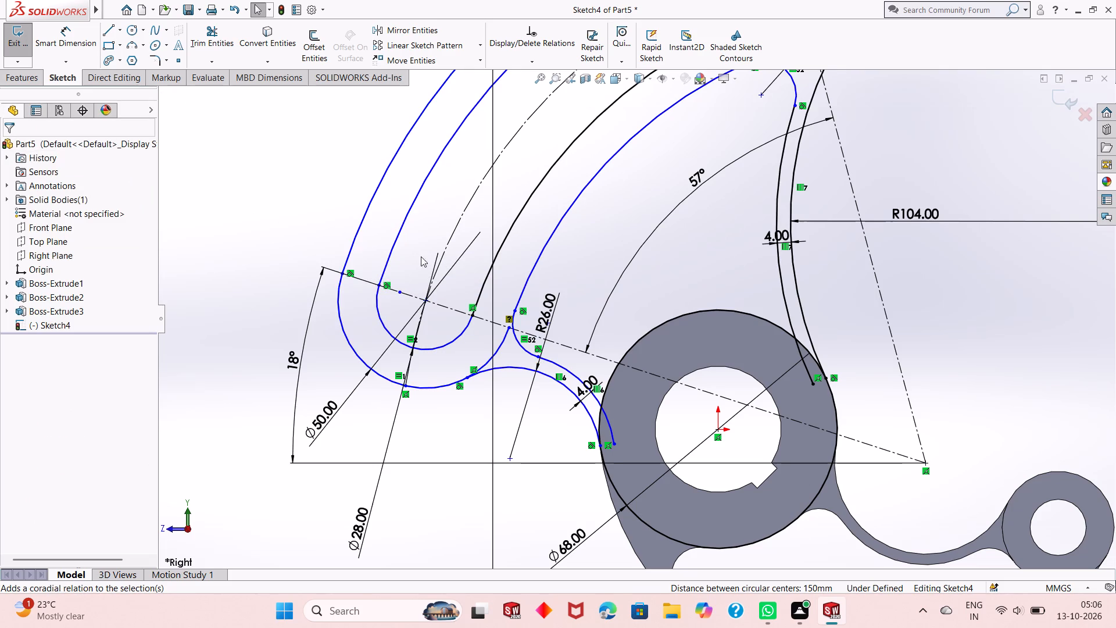
Make the arm's outermost long arc tangent to the outer rounded end arc at the arm's upper end.
scroll(410, 313, "up", 5)
scroll(654, 110, "down", 3)
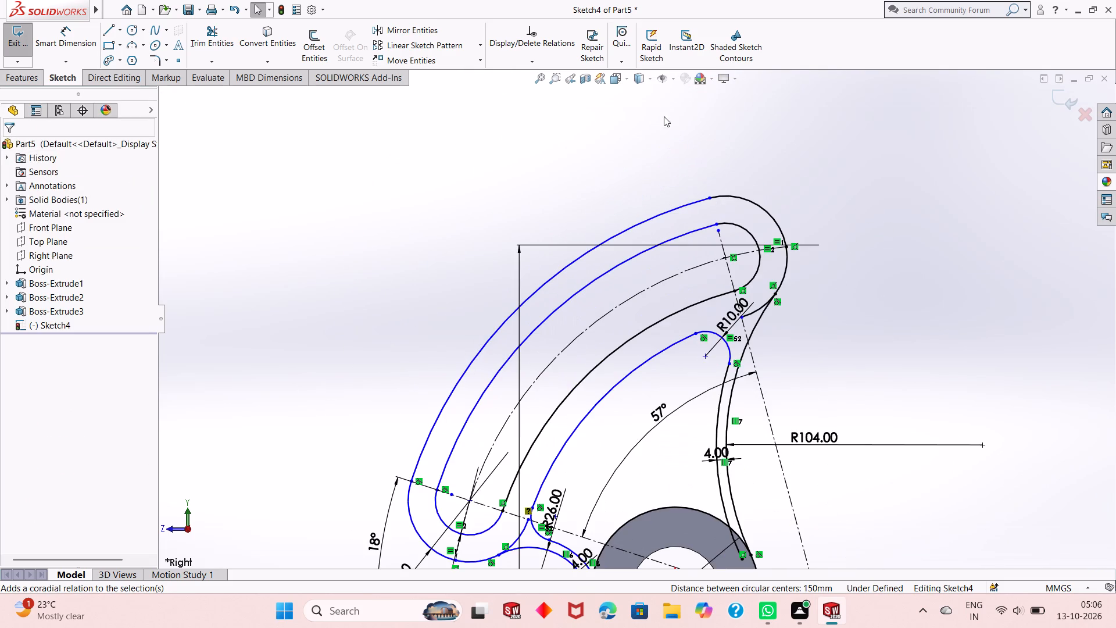
left_click(732, 197)
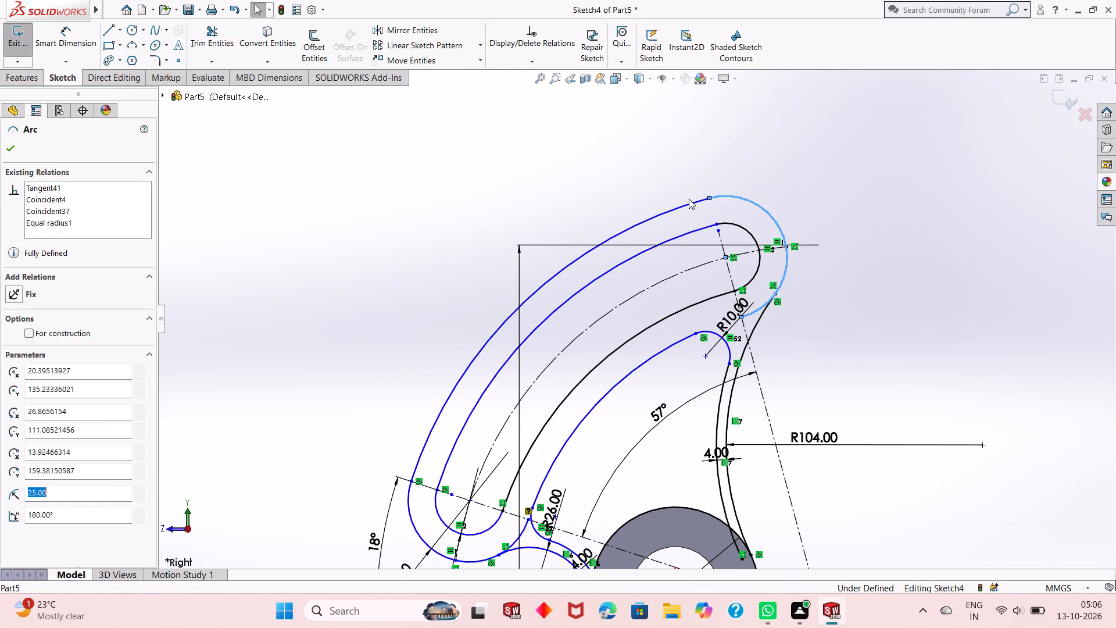
left_click(688, 201, "ctrl")
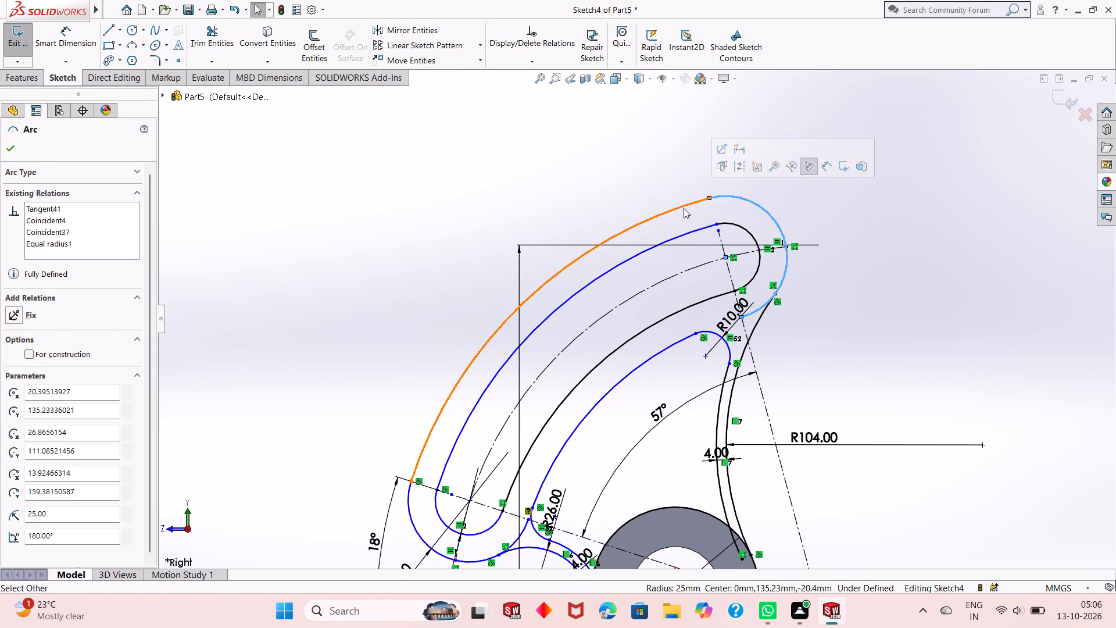
left_click(684, 208, "ctrl")
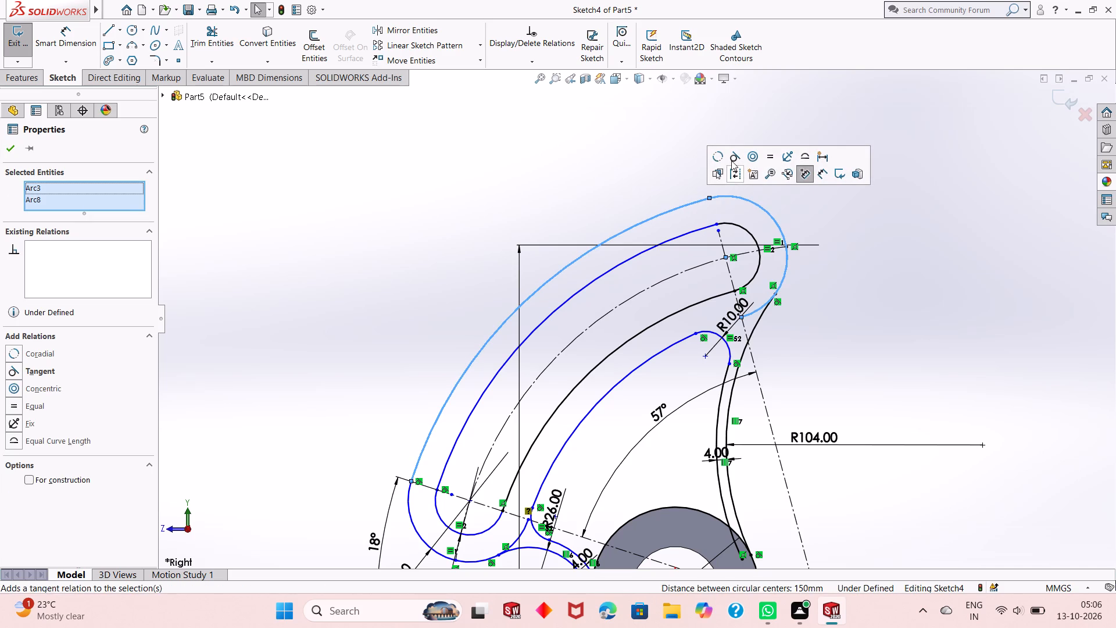
left_click(733, 159)
left_click(16, 147)
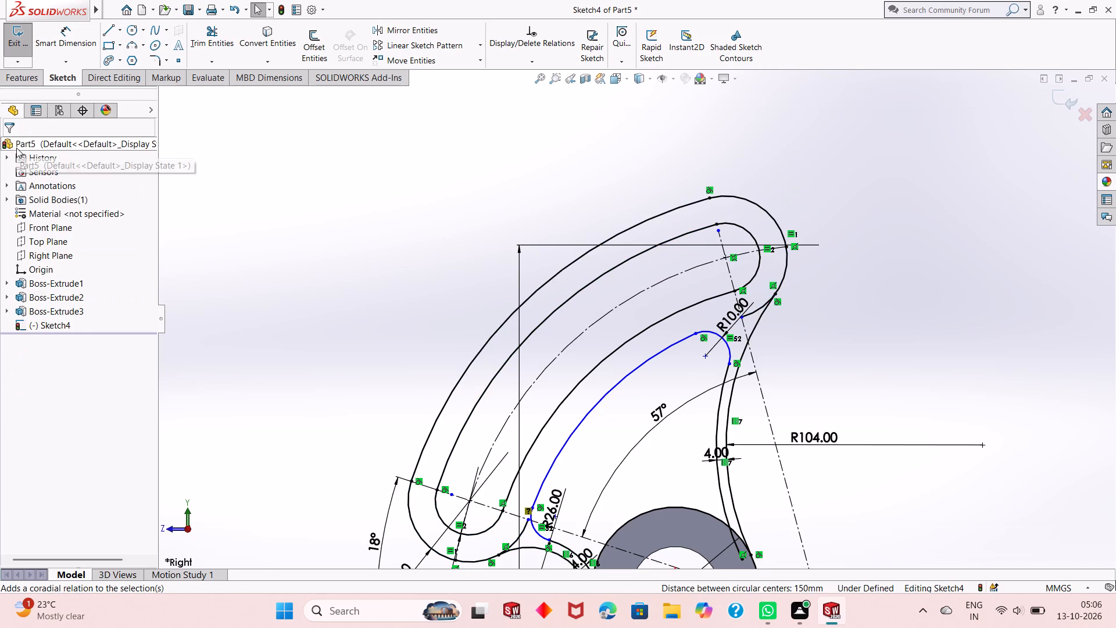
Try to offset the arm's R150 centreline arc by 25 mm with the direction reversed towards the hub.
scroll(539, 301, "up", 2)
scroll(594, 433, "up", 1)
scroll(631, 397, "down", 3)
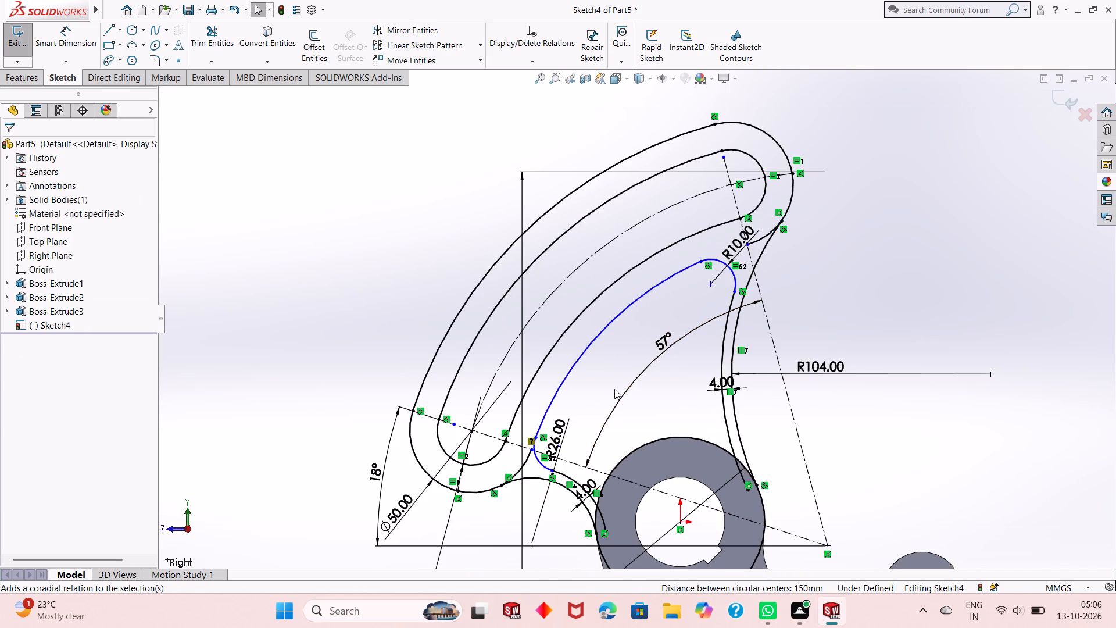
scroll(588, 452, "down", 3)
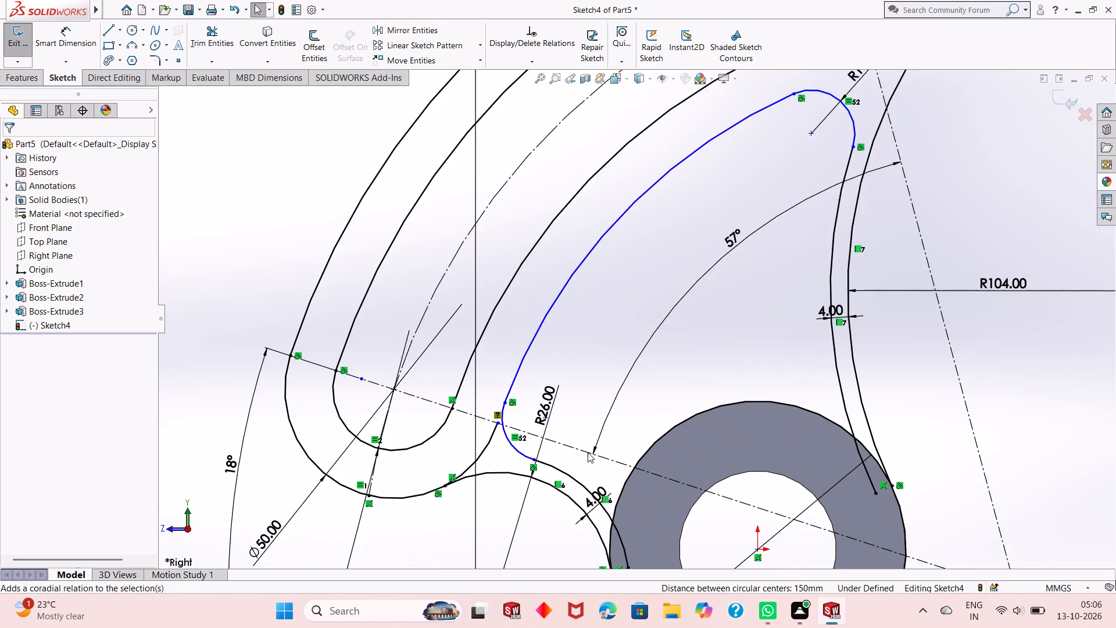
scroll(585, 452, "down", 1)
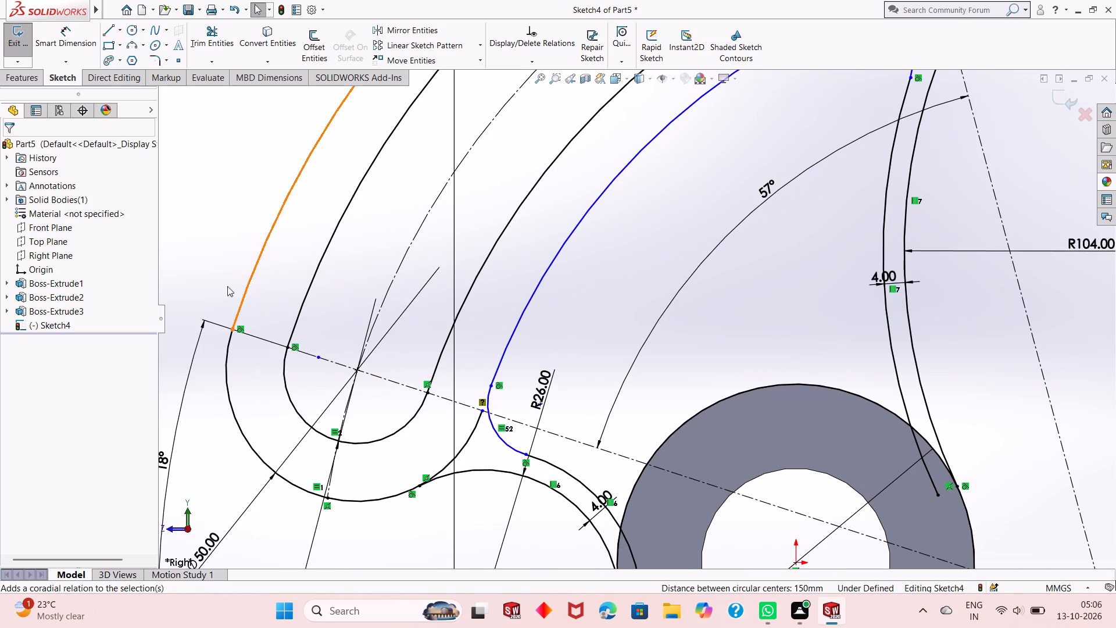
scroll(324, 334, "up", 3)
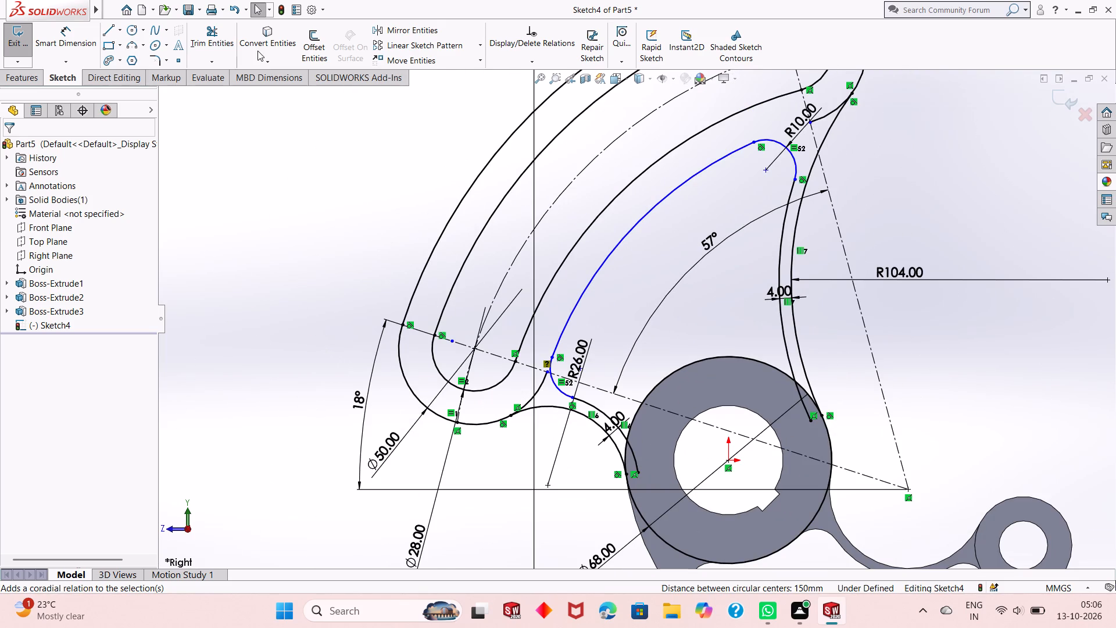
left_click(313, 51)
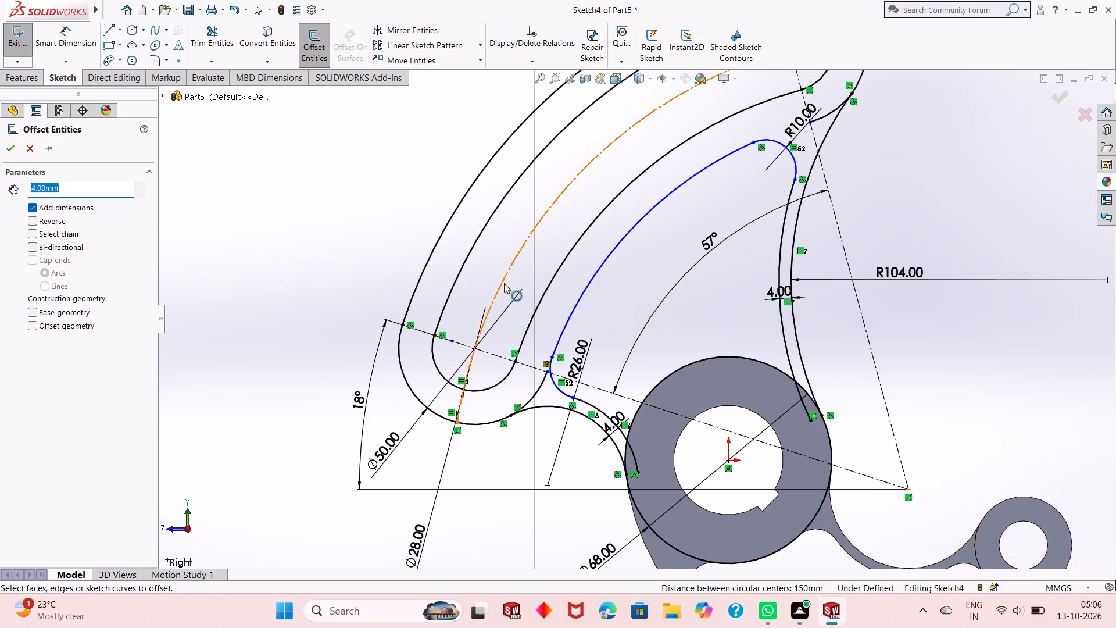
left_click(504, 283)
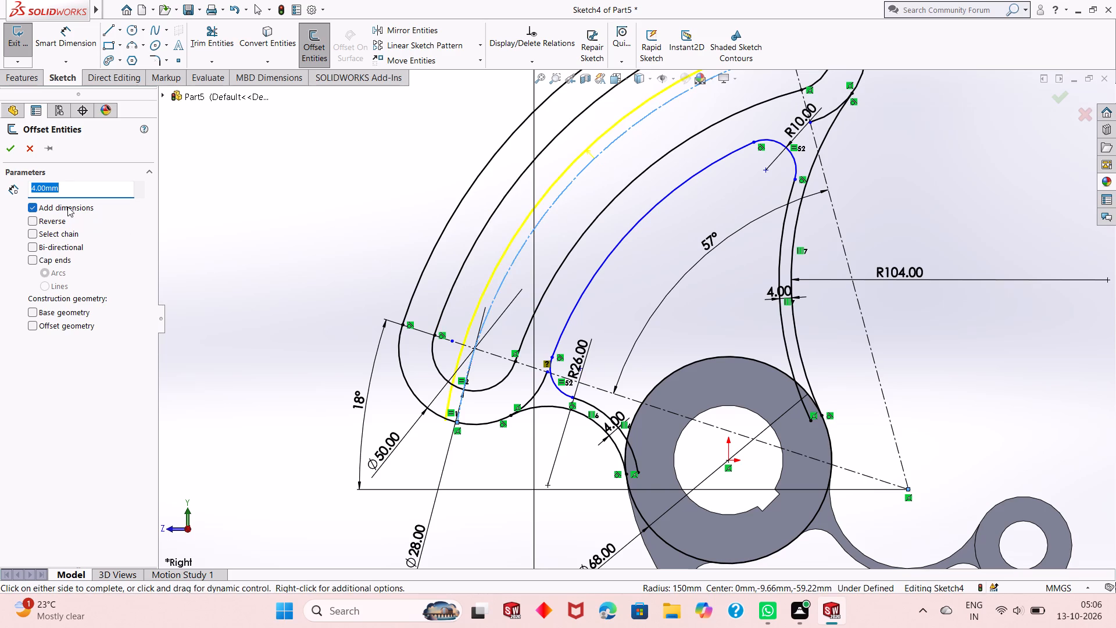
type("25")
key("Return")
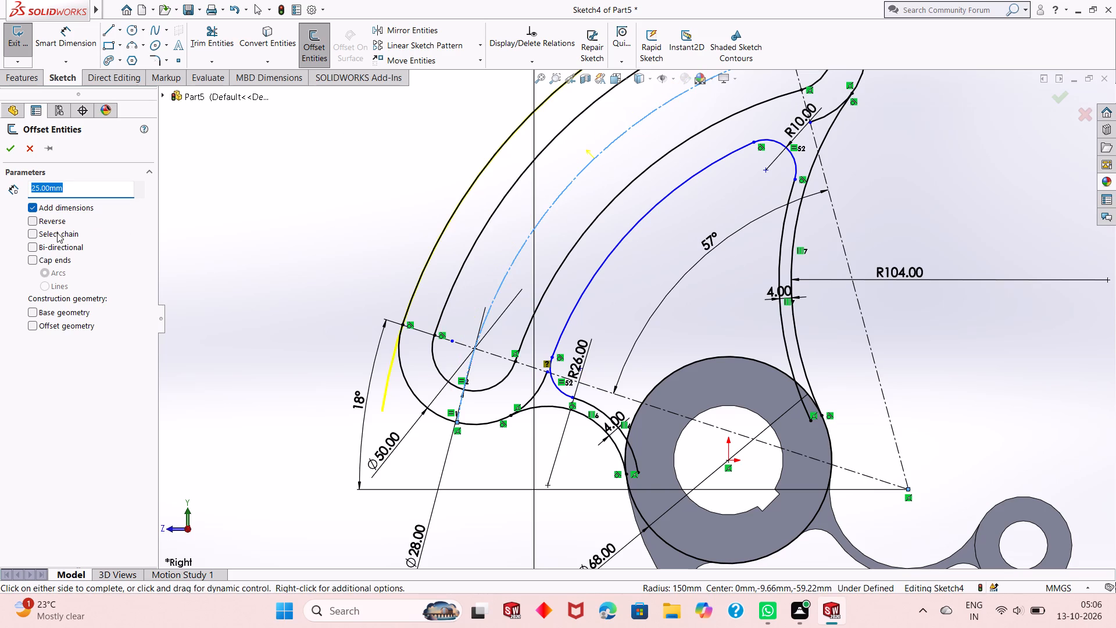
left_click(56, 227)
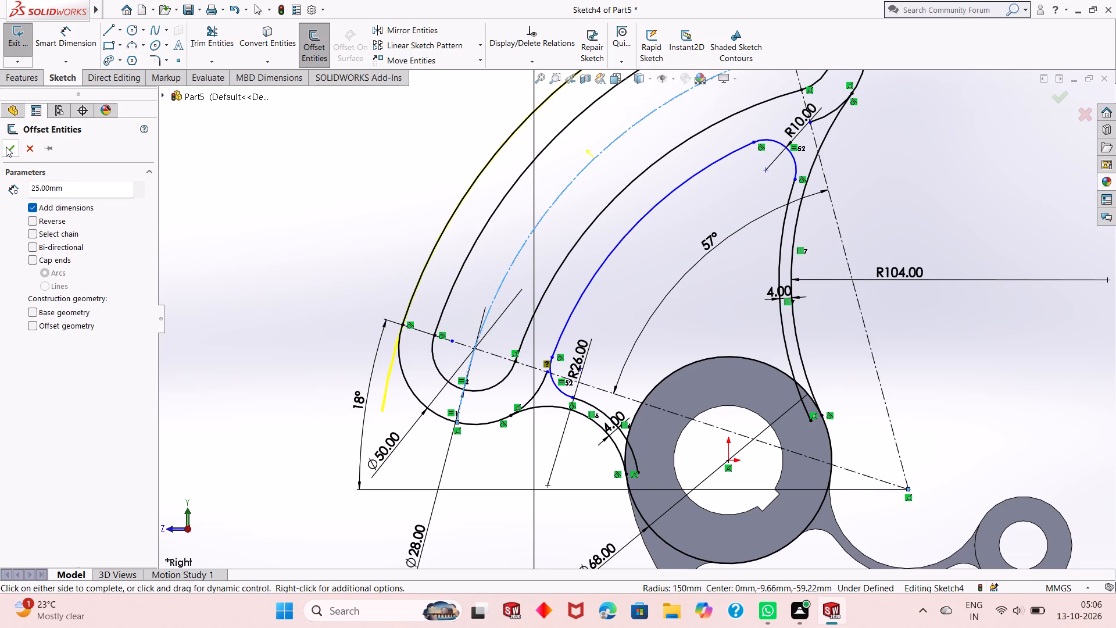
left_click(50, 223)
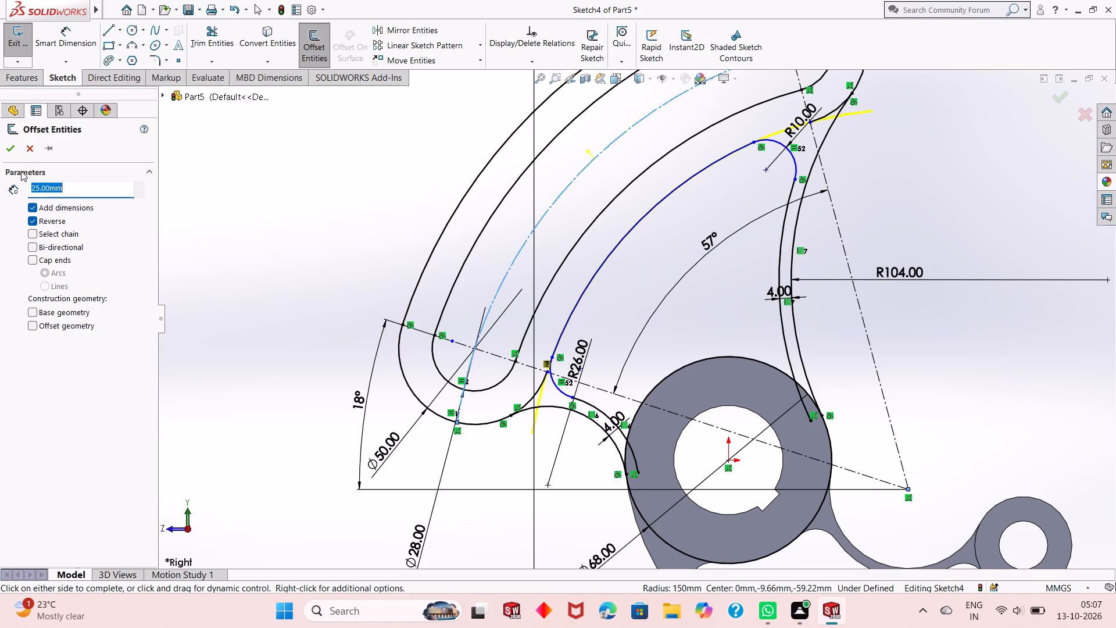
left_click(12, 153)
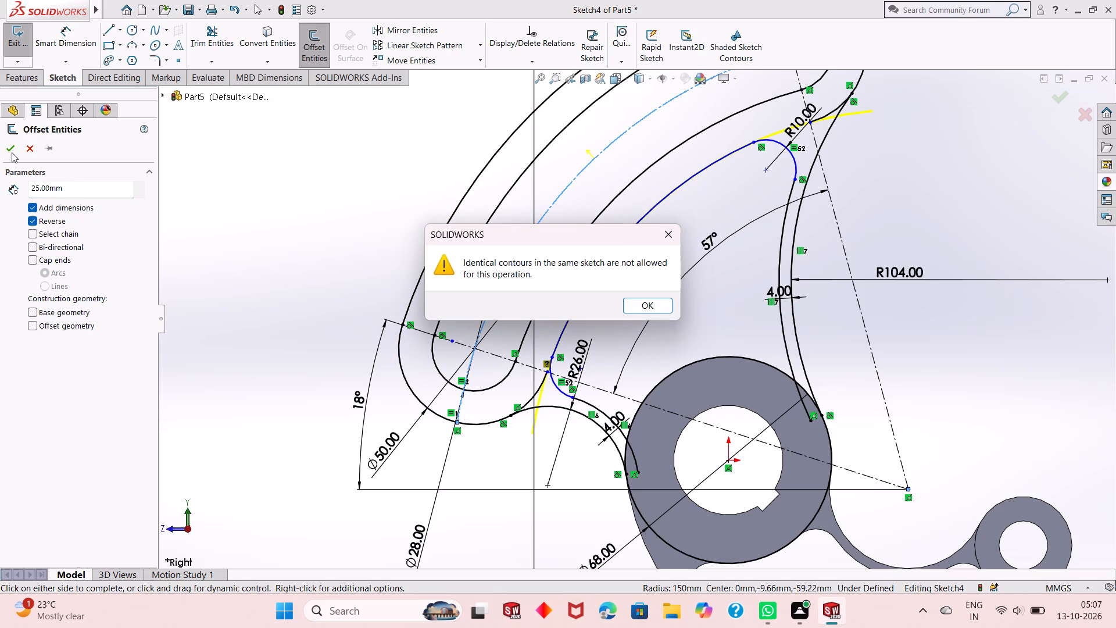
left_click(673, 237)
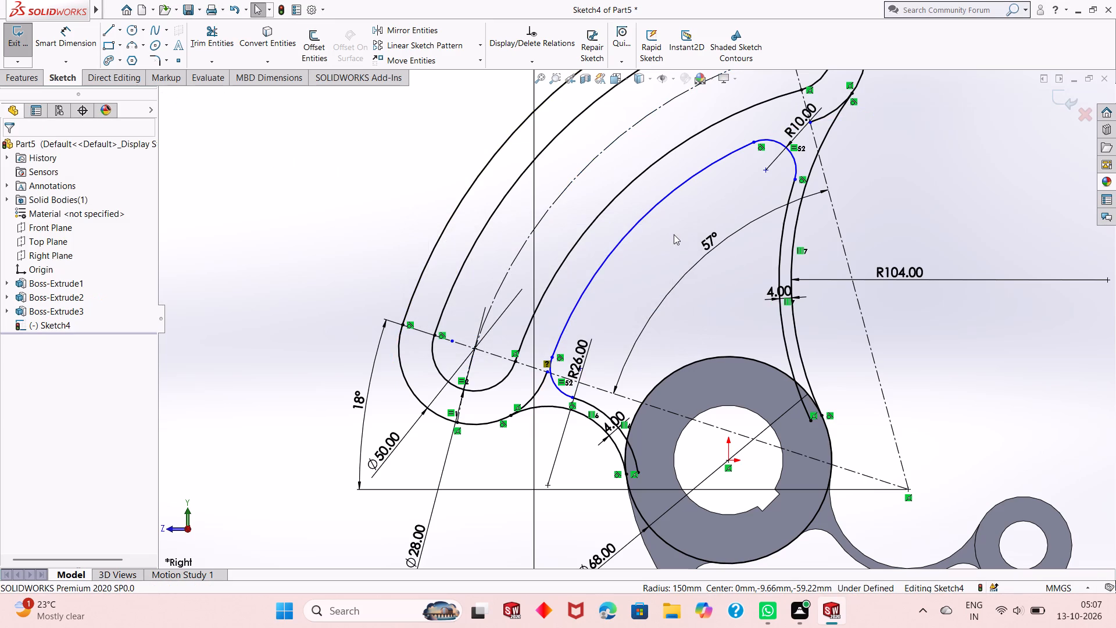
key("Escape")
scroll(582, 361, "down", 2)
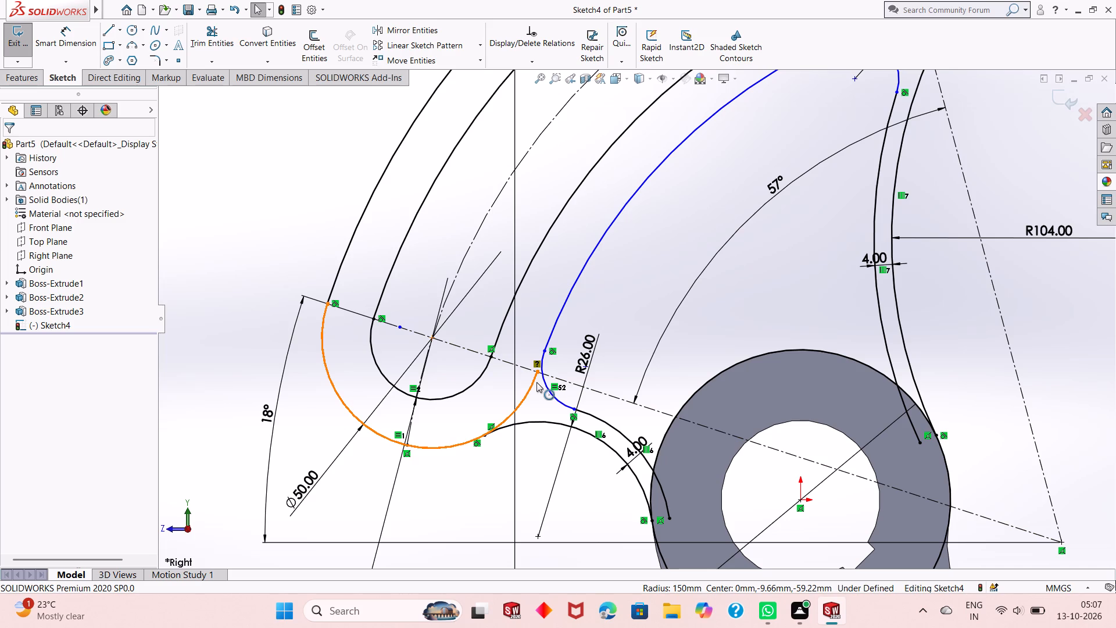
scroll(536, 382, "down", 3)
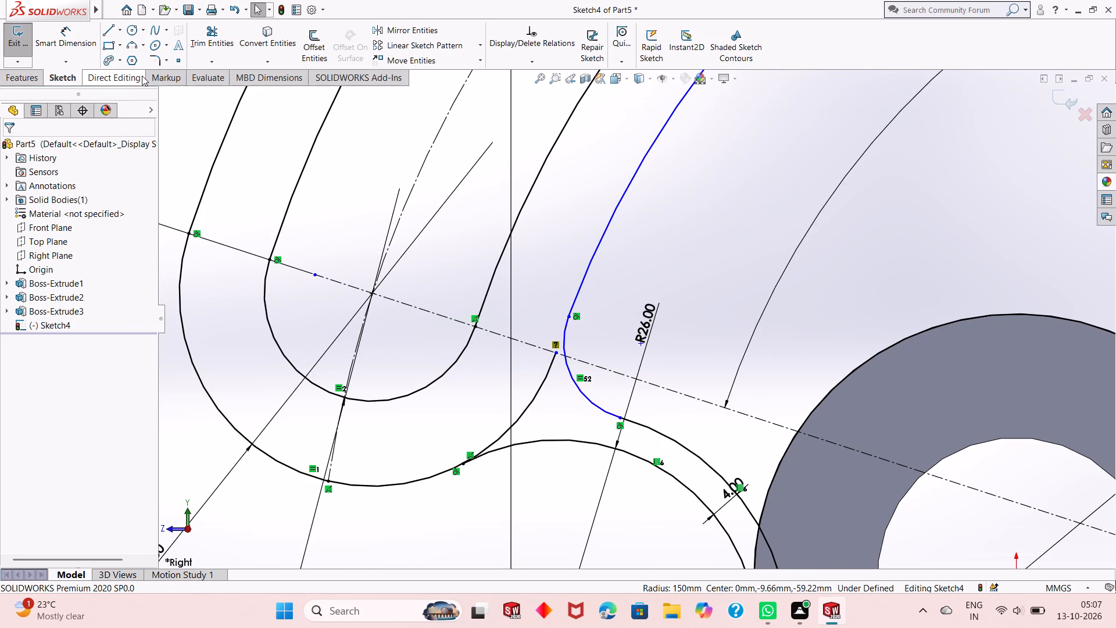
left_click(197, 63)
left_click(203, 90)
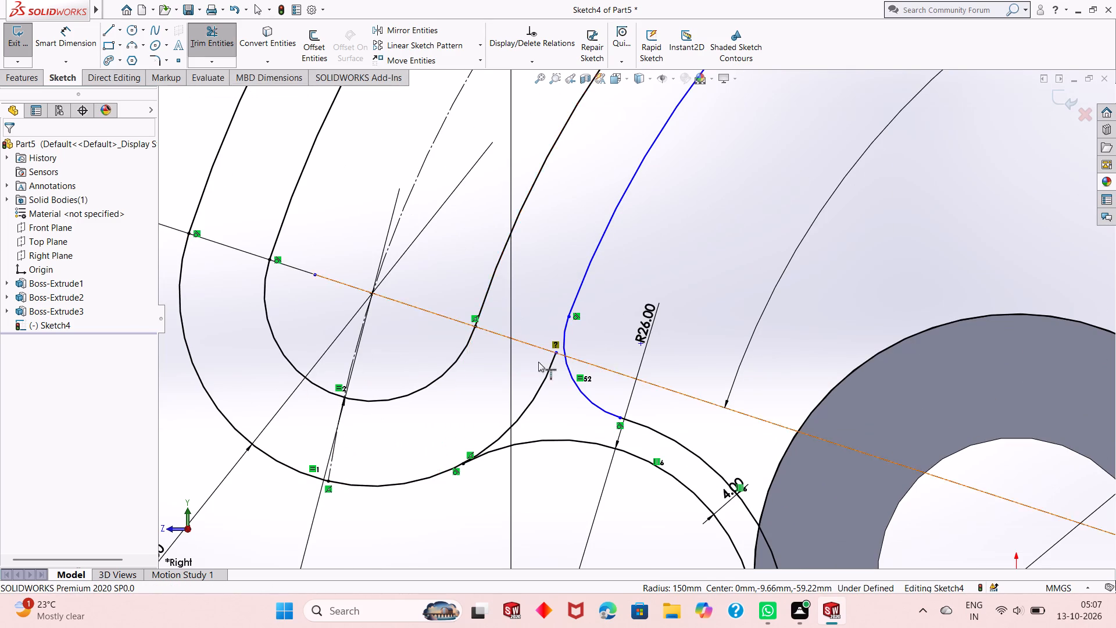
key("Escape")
Undo the outermost long arc's tangencies, the R10 fillets on the arm's inner outline and the hub circle.
scroll(563, 355, "up", 6)
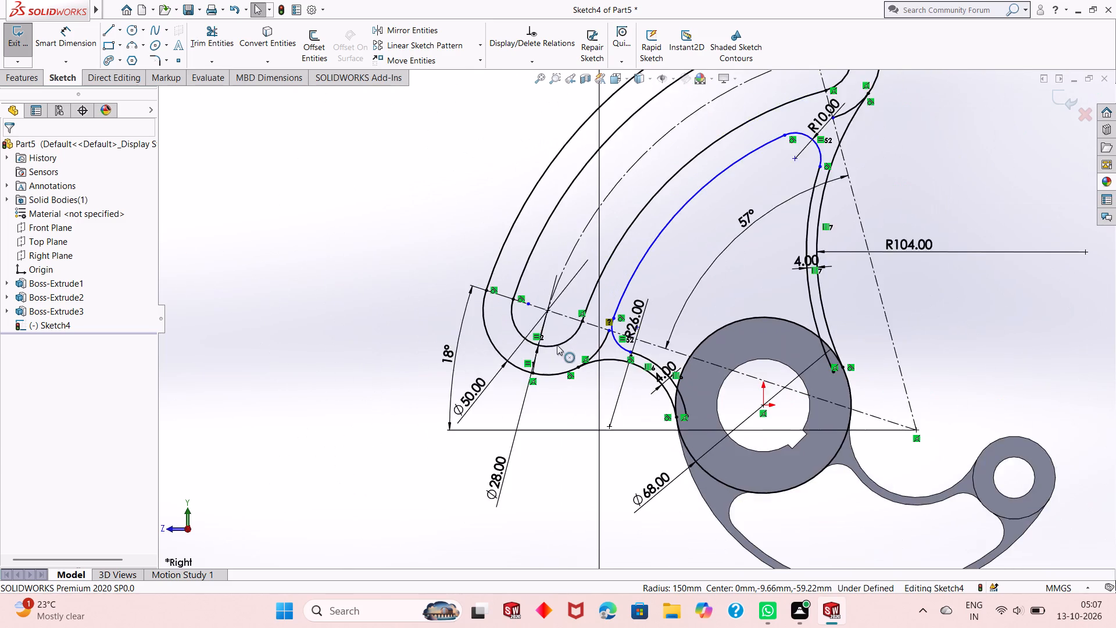
scroll(557, 345, "up", 2)
scroll(774, 190, "down", 3)
scroll(703, 200, "down", 5)
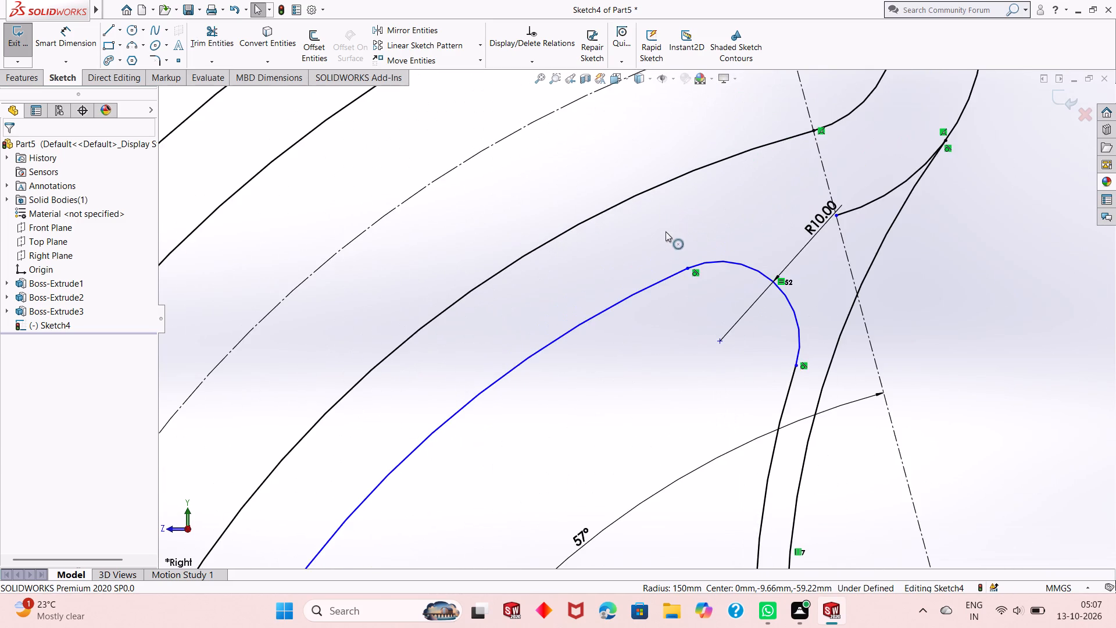
scroll(667, 254, "up", 2)
key("ctrl+z")
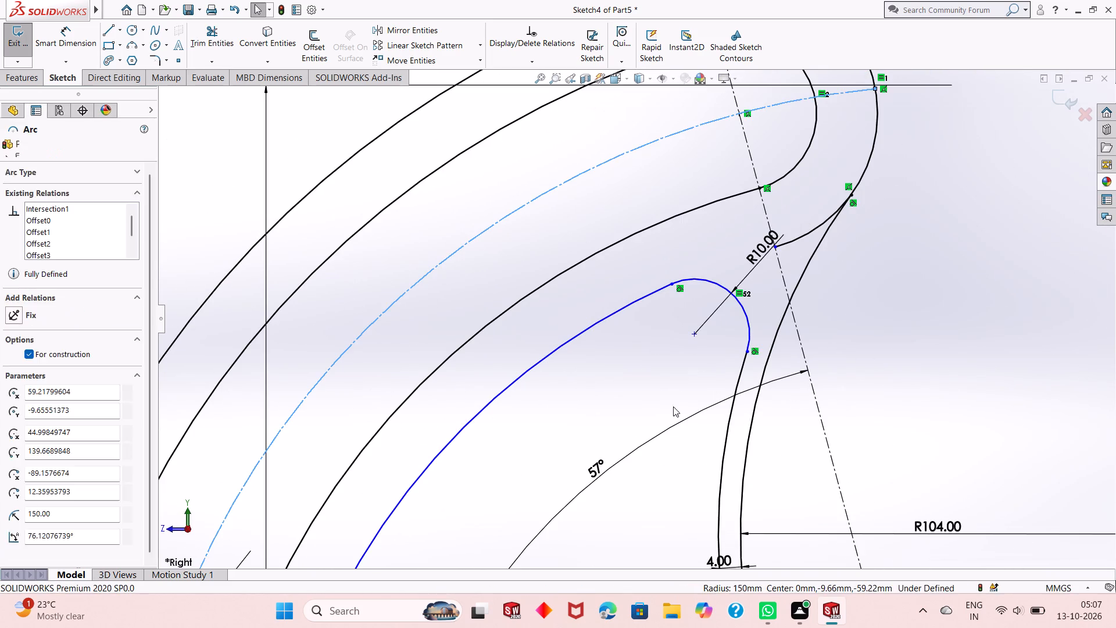
key("ctrl+z")
key("ctrl+z")
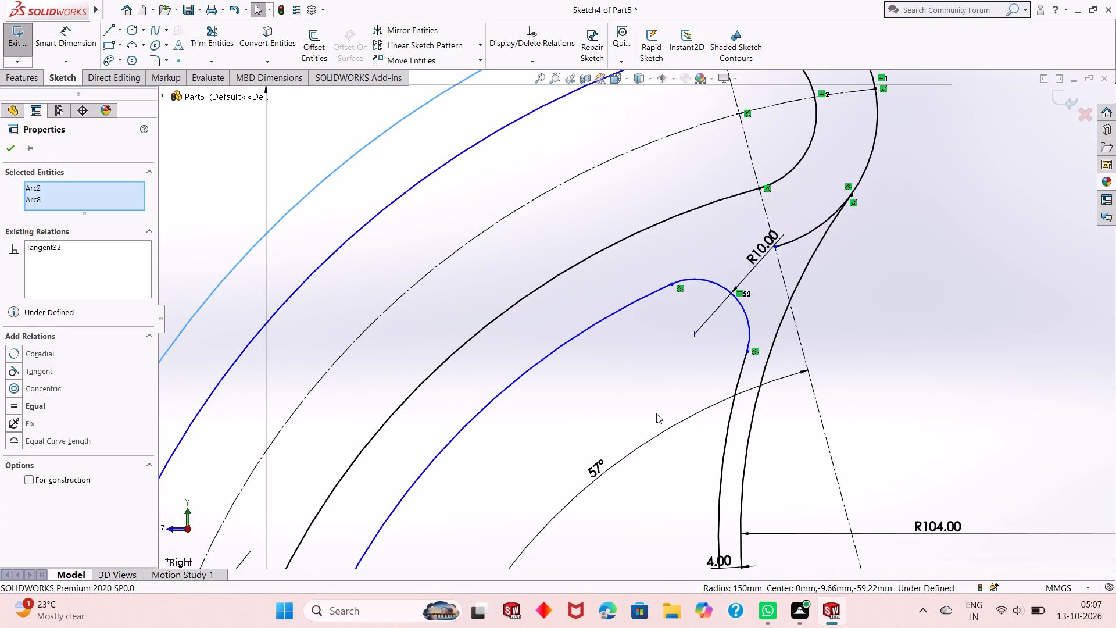
key("ctrl+z")
key("ctrl+z")
key("ctrl+z")
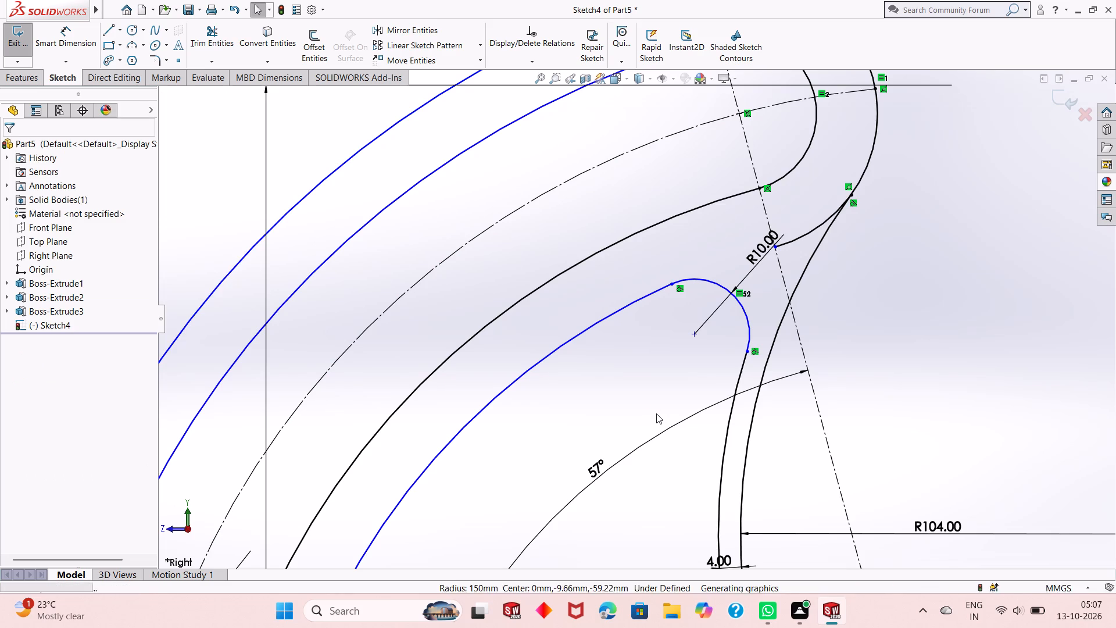
key("ctrl+z")
scroll(576, 373, "up", 7)
key("Escape")
key("Escape")
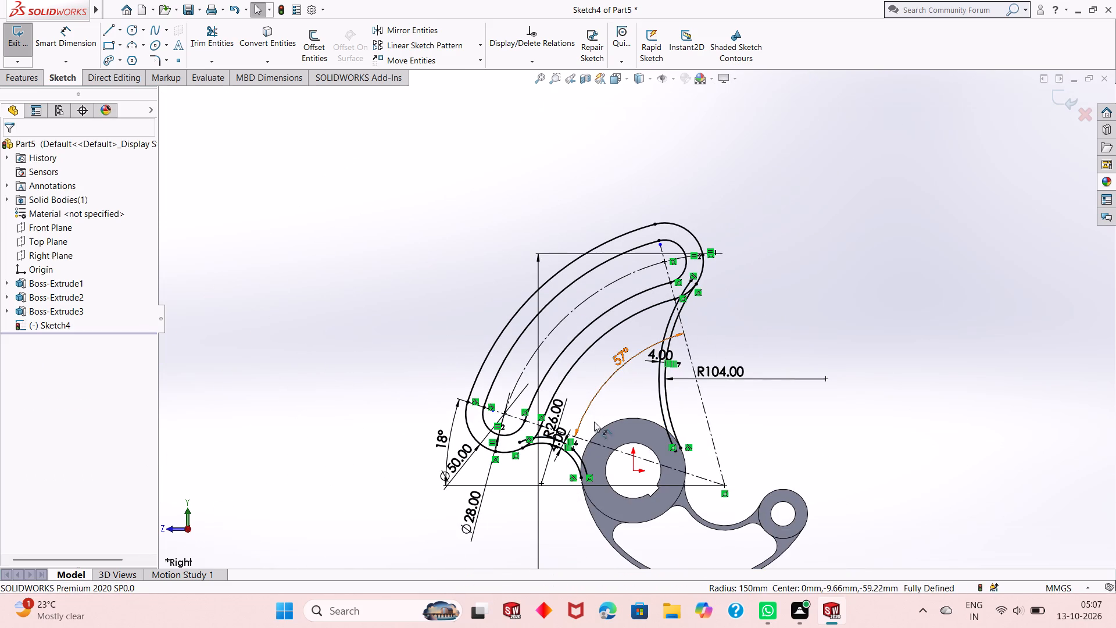
Sketch a circle centred on the origin along the hub's outer edge and dimension its diameter as 68 mm.
scroll(589, 431, "down", 3)
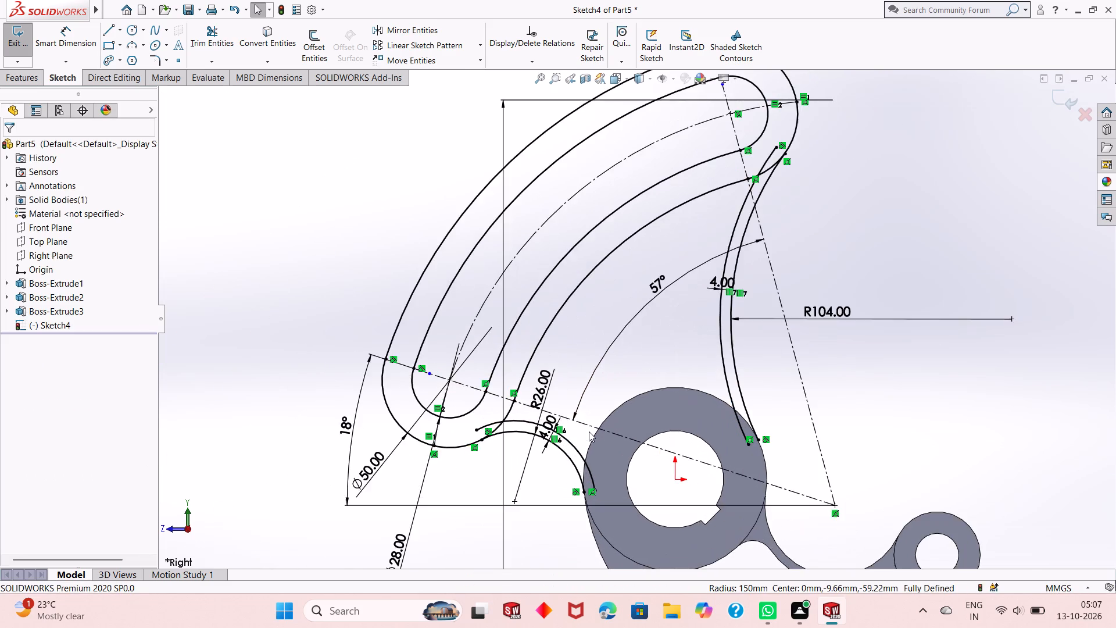
scroll(589, 431, "down", 2)
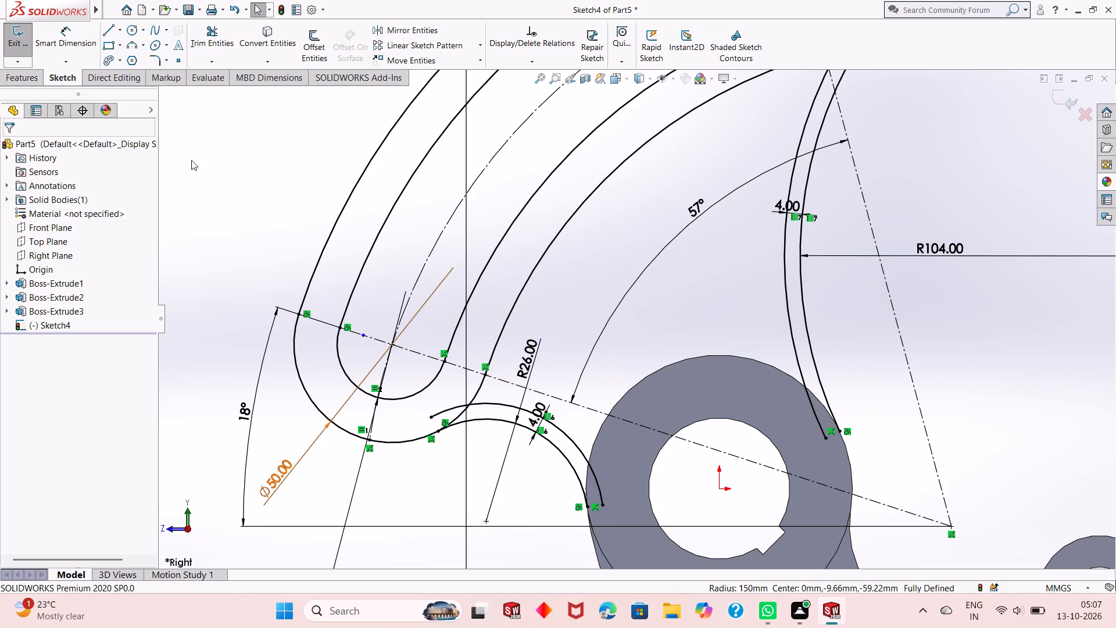
left_click(132, 27)
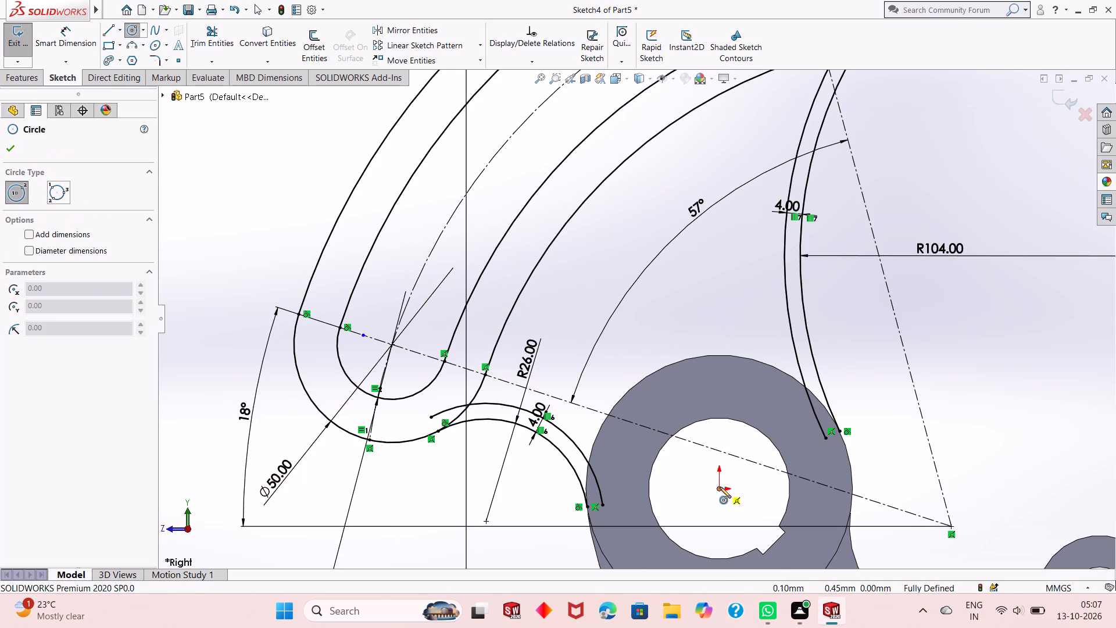
left_click(720, 488)
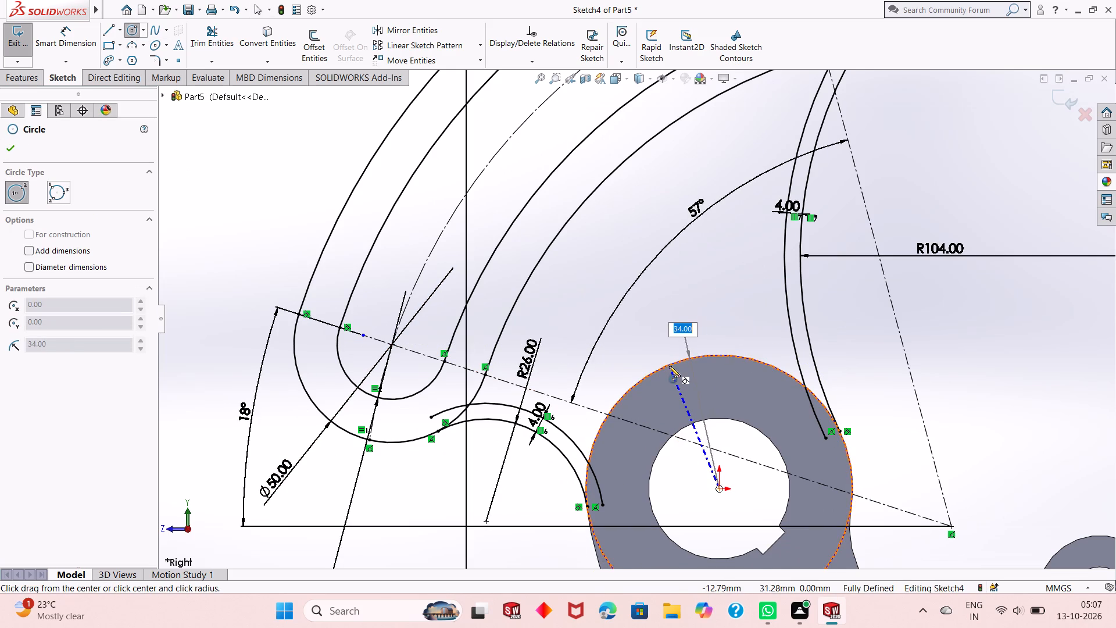
left_click(669, 366)
key("Escape")
key("Escape")
key("Escape")
key("Escape")
left_click(67, 47)
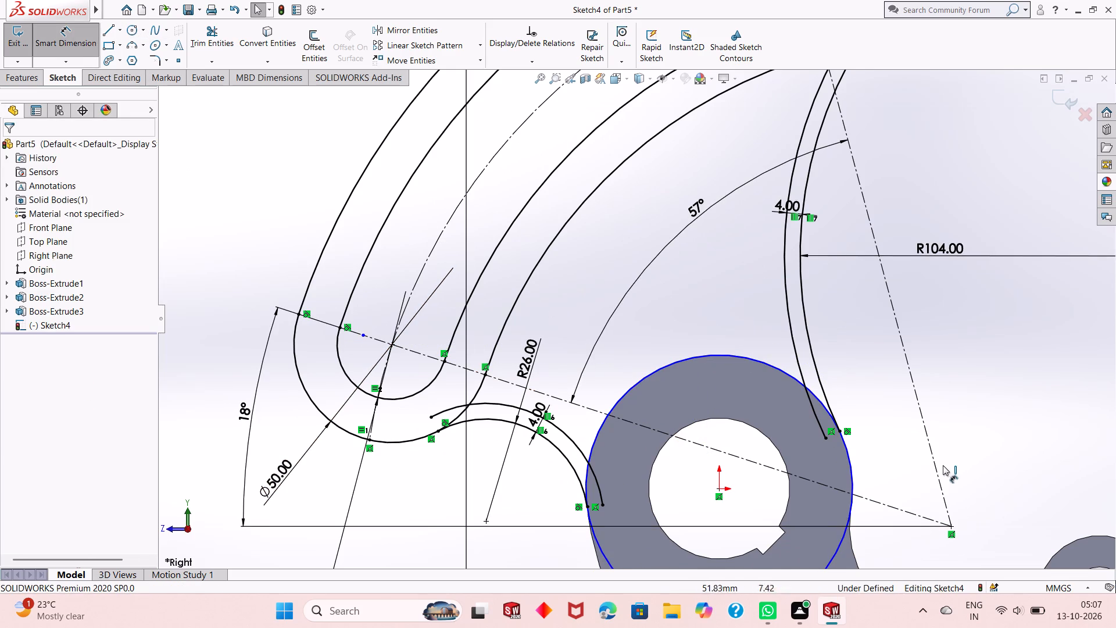
left_click(851, 469)
left_click(971, 433)
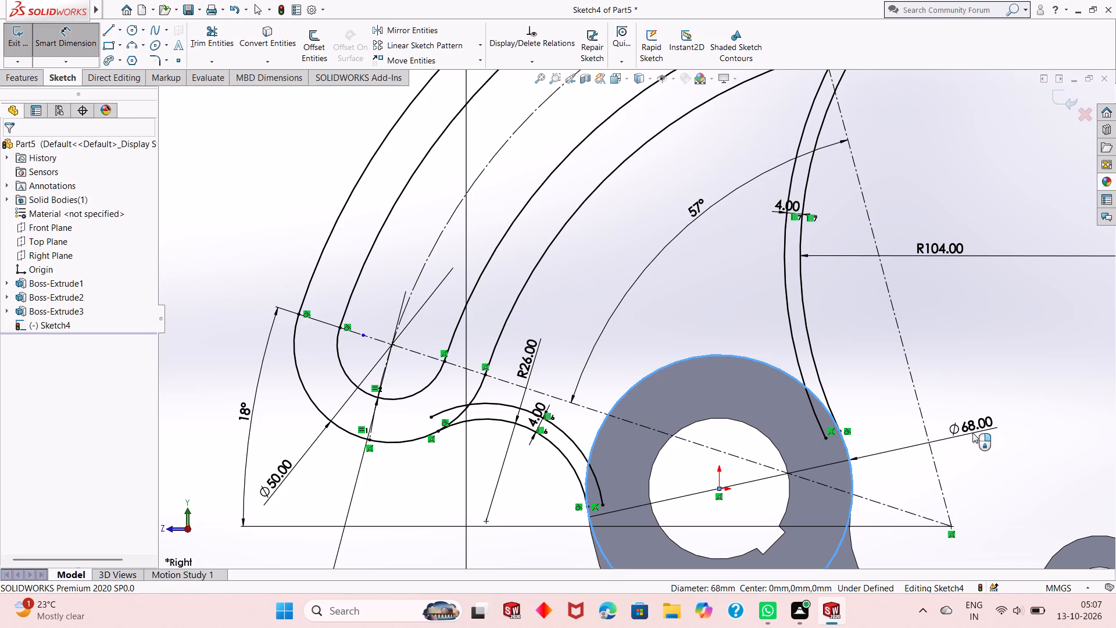
key("Return")
key("Escape")
key("Escape")
key("Escape")
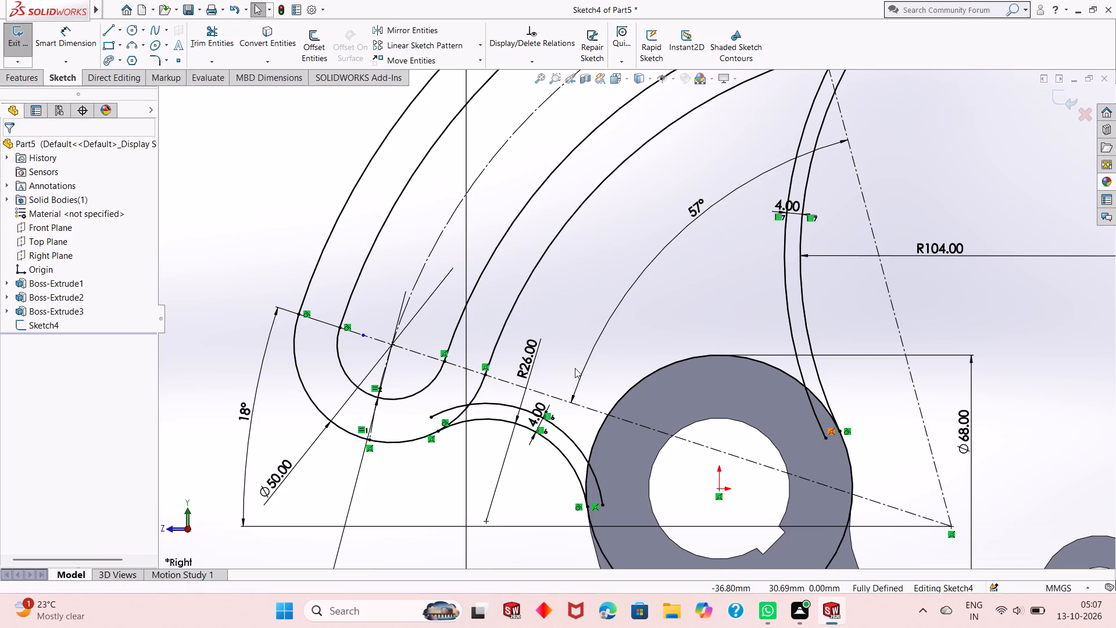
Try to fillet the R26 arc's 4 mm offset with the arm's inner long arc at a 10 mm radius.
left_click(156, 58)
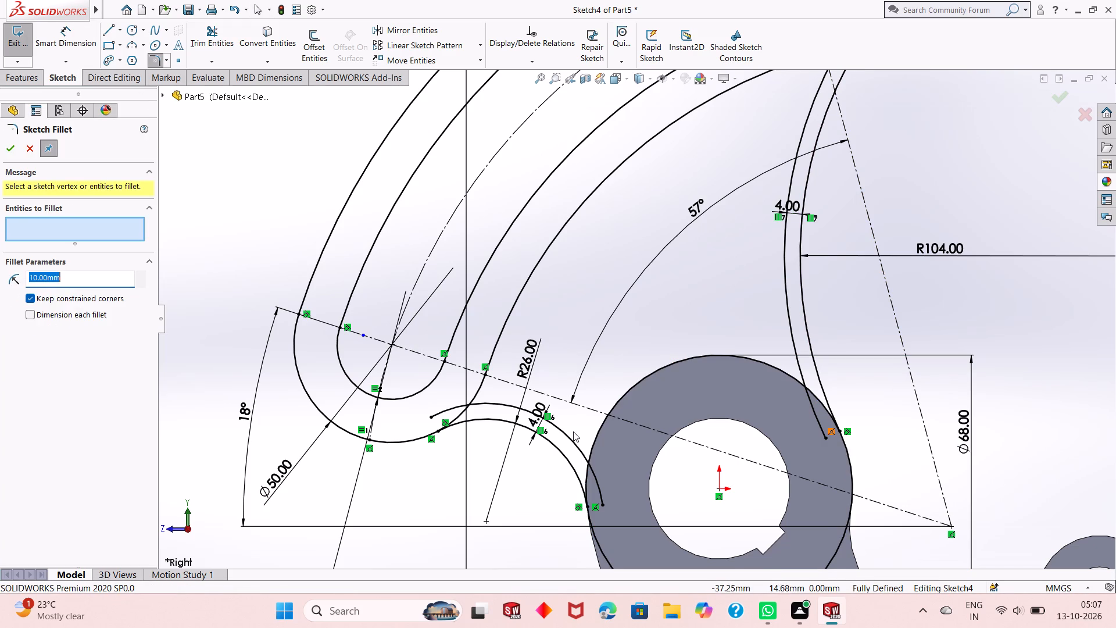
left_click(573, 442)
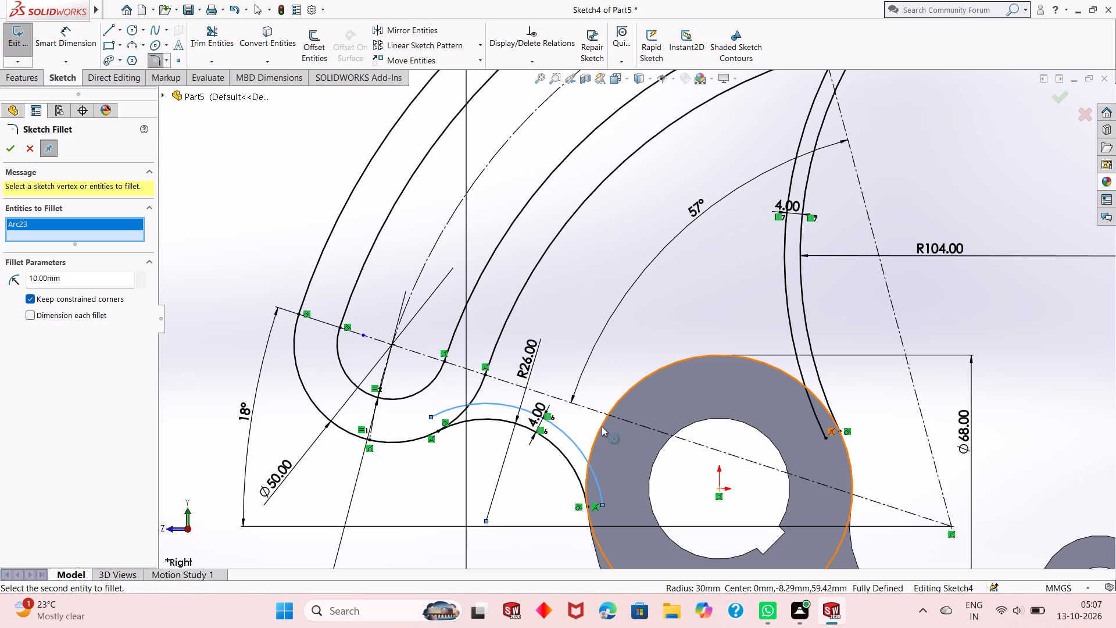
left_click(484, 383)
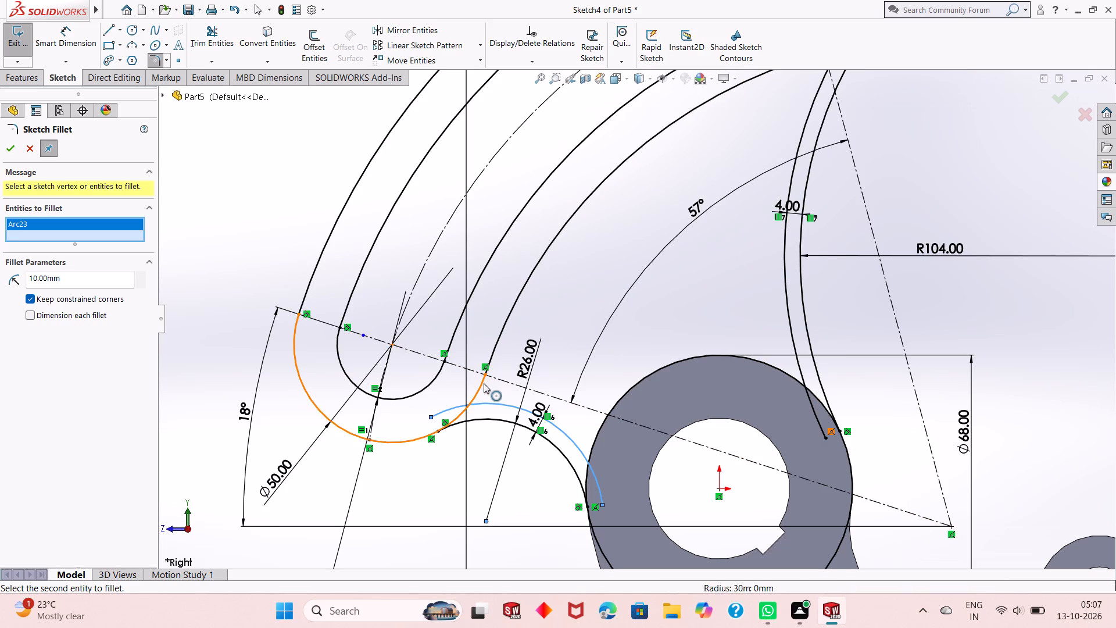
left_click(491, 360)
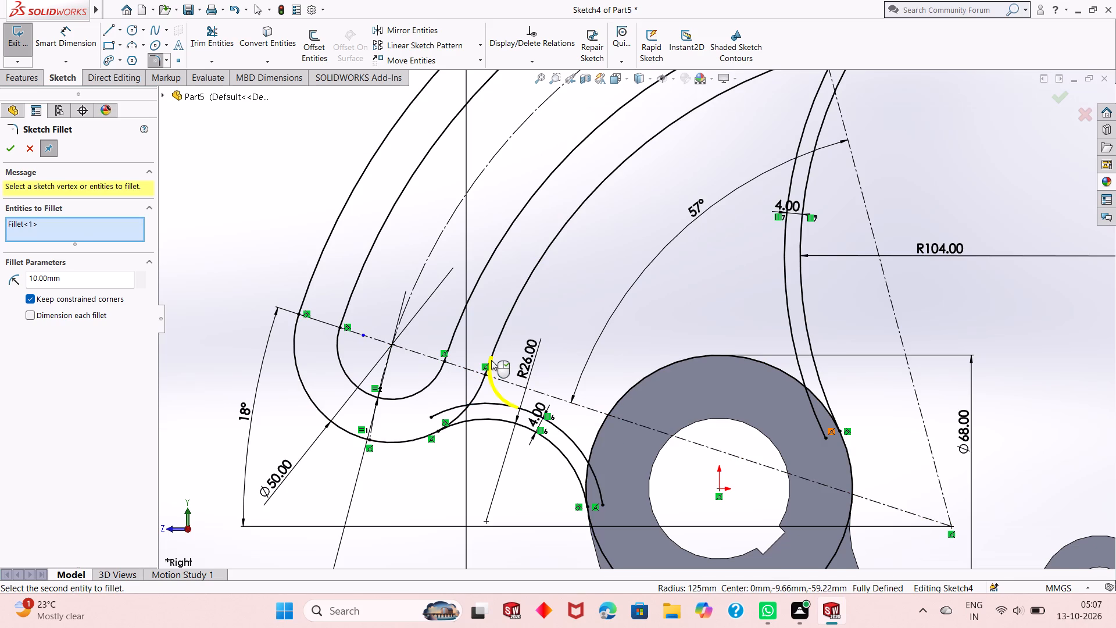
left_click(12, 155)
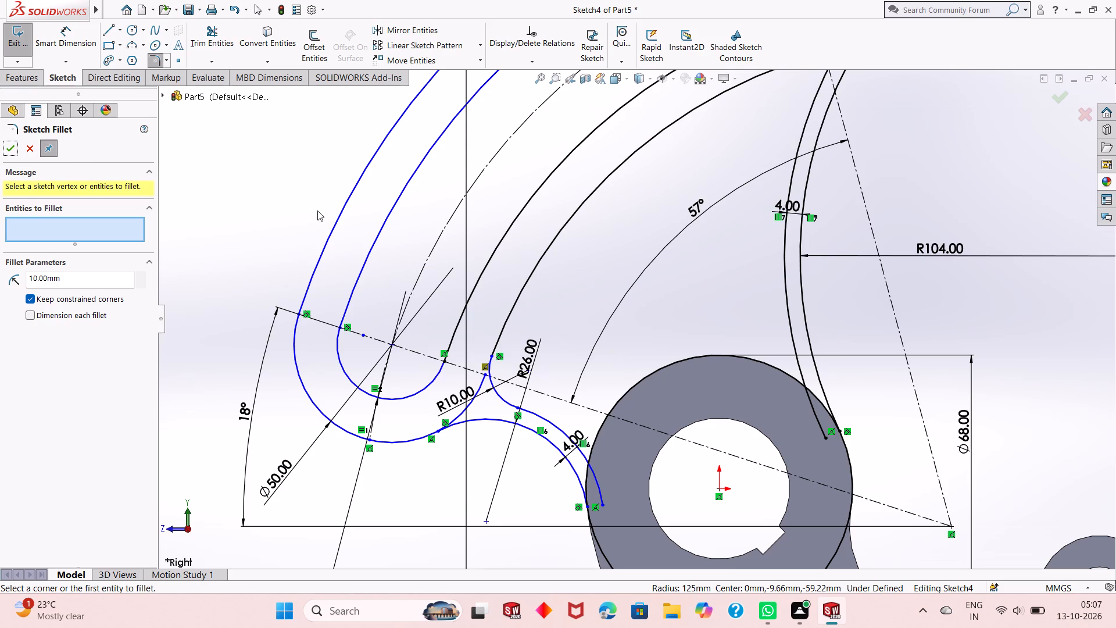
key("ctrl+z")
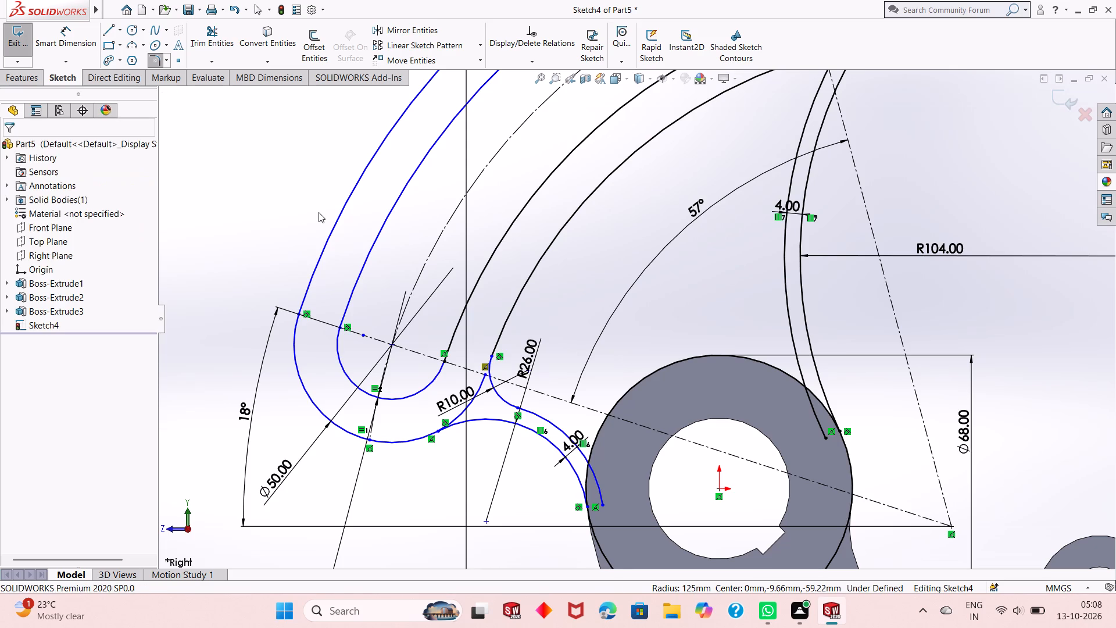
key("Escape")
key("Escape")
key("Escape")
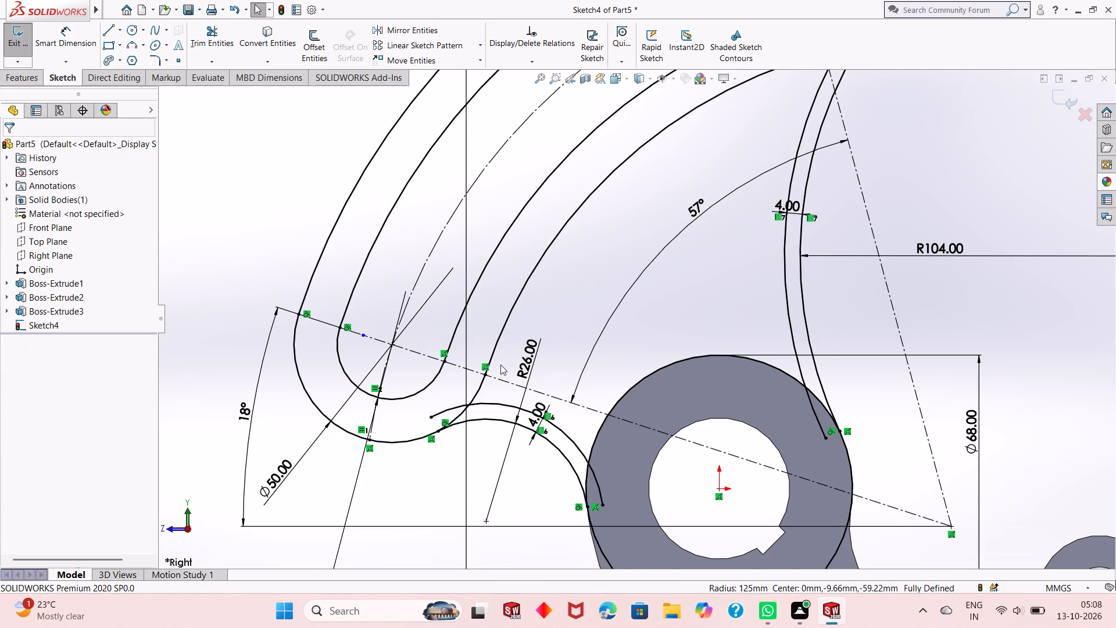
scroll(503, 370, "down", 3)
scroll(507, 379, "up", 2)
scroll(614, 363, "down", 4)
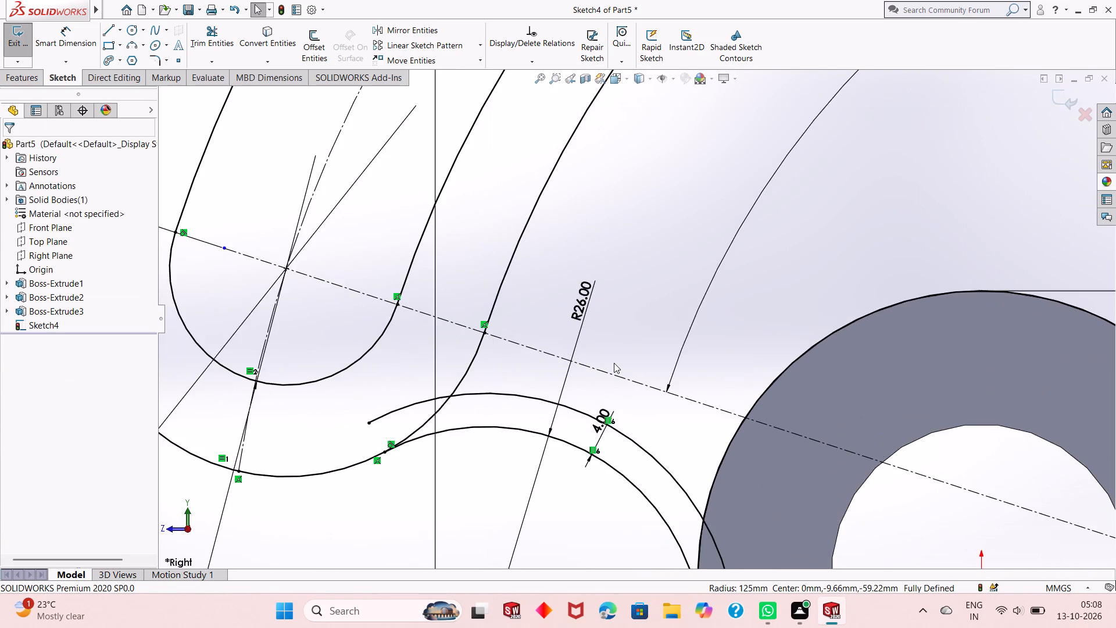
Sketch a 10 mm radius three-point arc between the arm's inner long arc and the R26 arc's 4 mm offset.
left_click(130, 47)
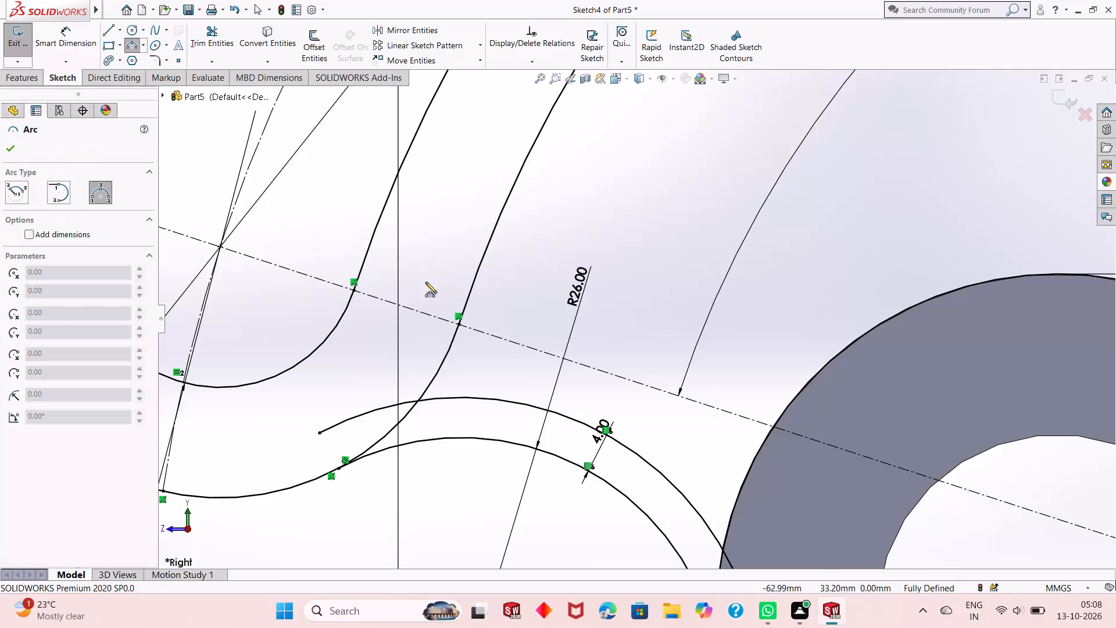
left_click(463, 306)
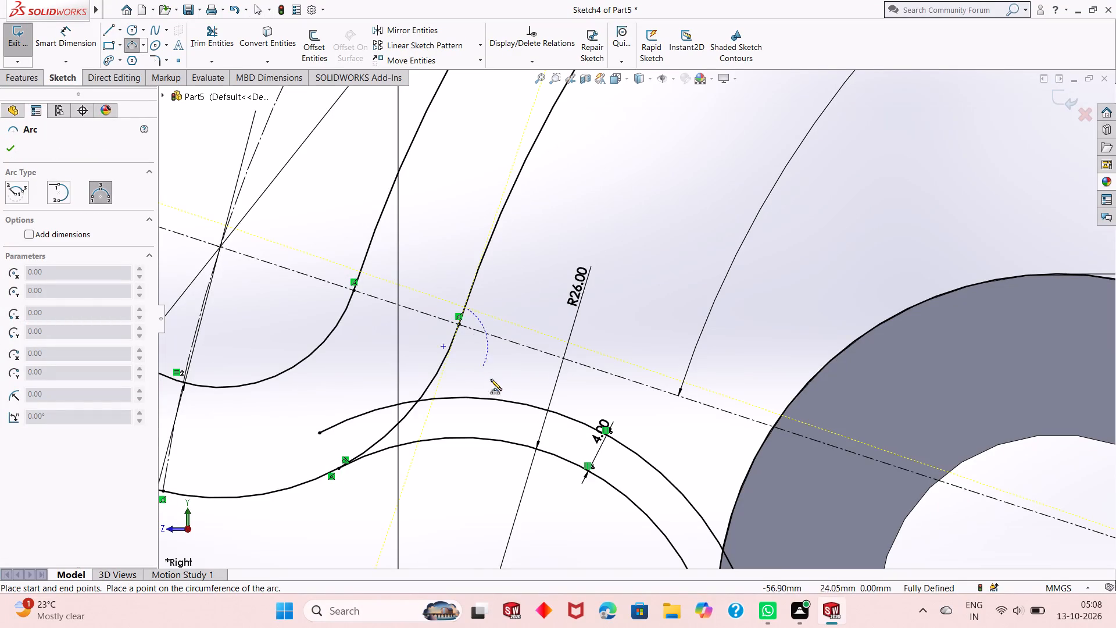
left_click(517, 401)
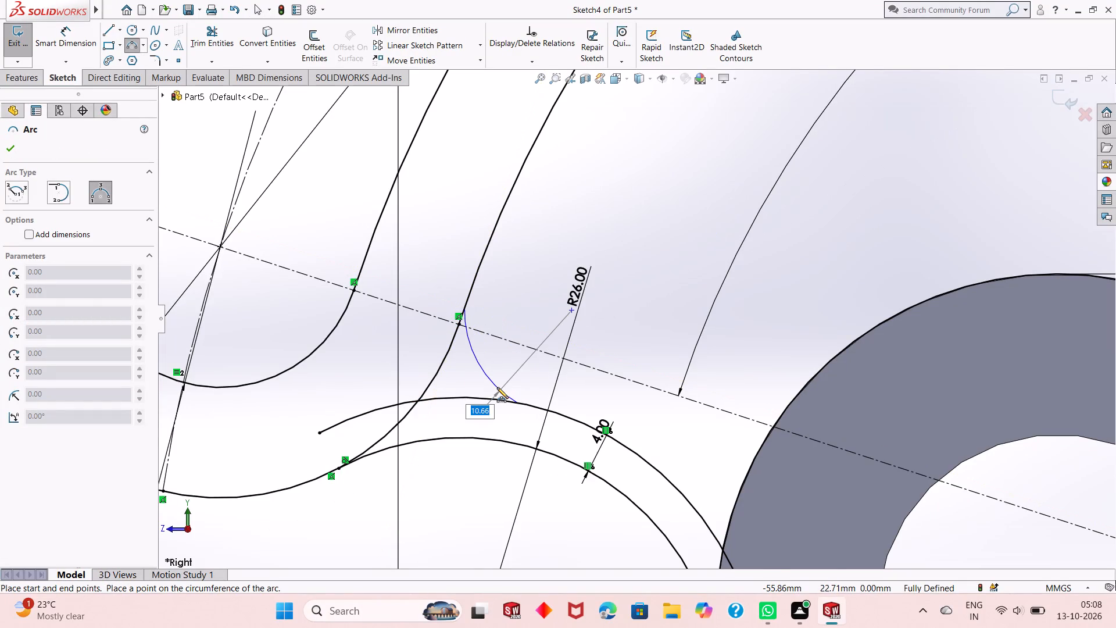
type("10")
key("Return")
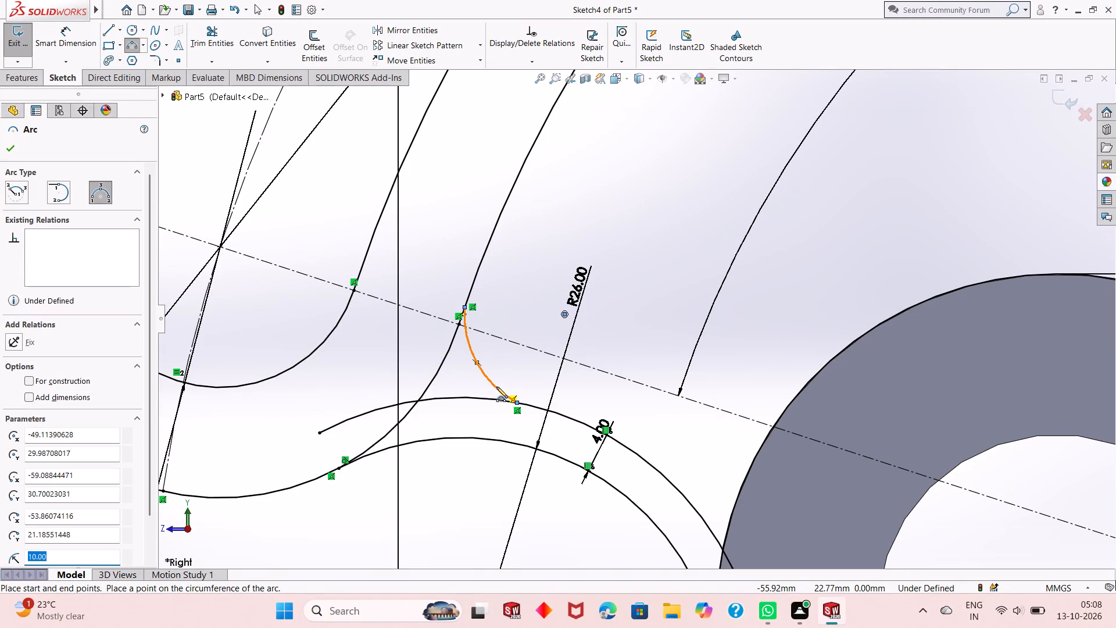
Sketch a 10 mm radius three-point arc between the R26 arc's 4 mm offset and the 68 mm hub circle.
scroll(496, 387, "up", 4)
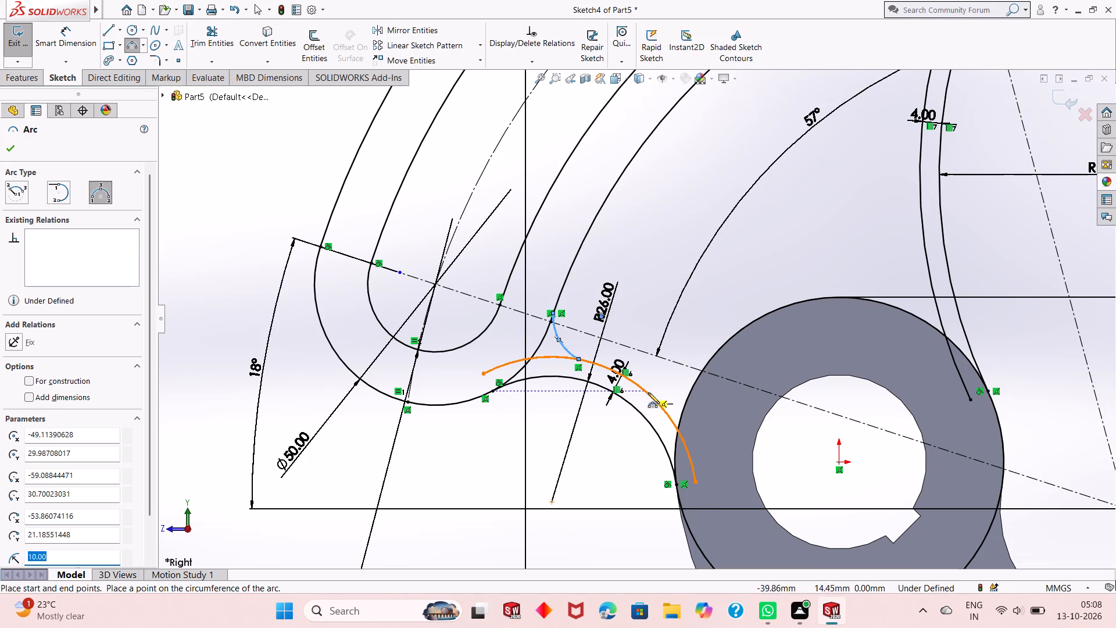
left_click(648, 392)
left_click(697, 379)
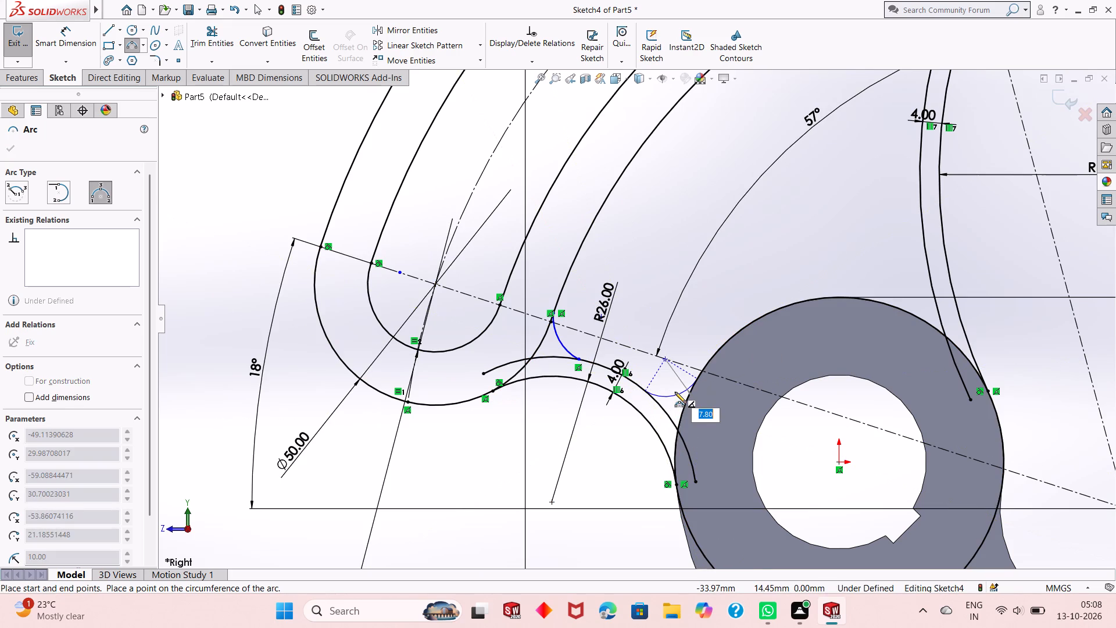
type("10")
key("Return")
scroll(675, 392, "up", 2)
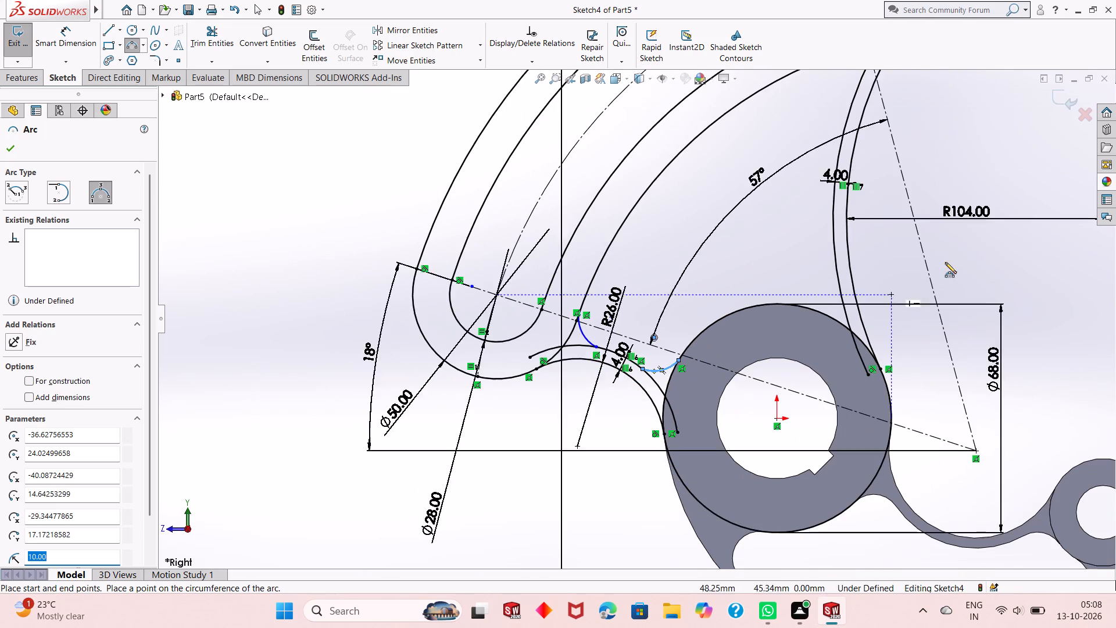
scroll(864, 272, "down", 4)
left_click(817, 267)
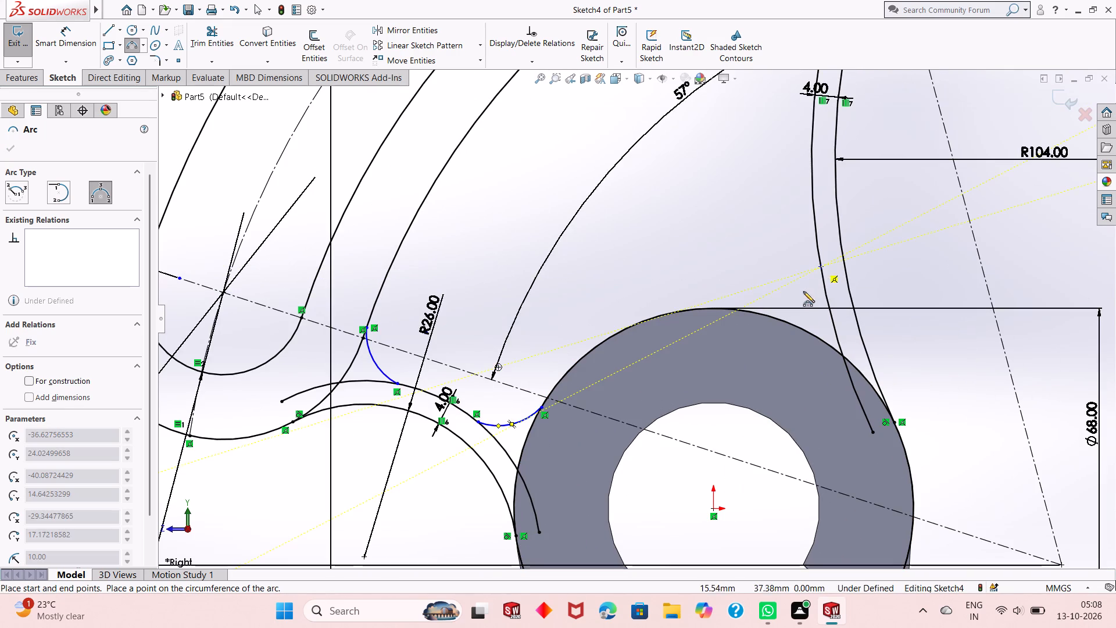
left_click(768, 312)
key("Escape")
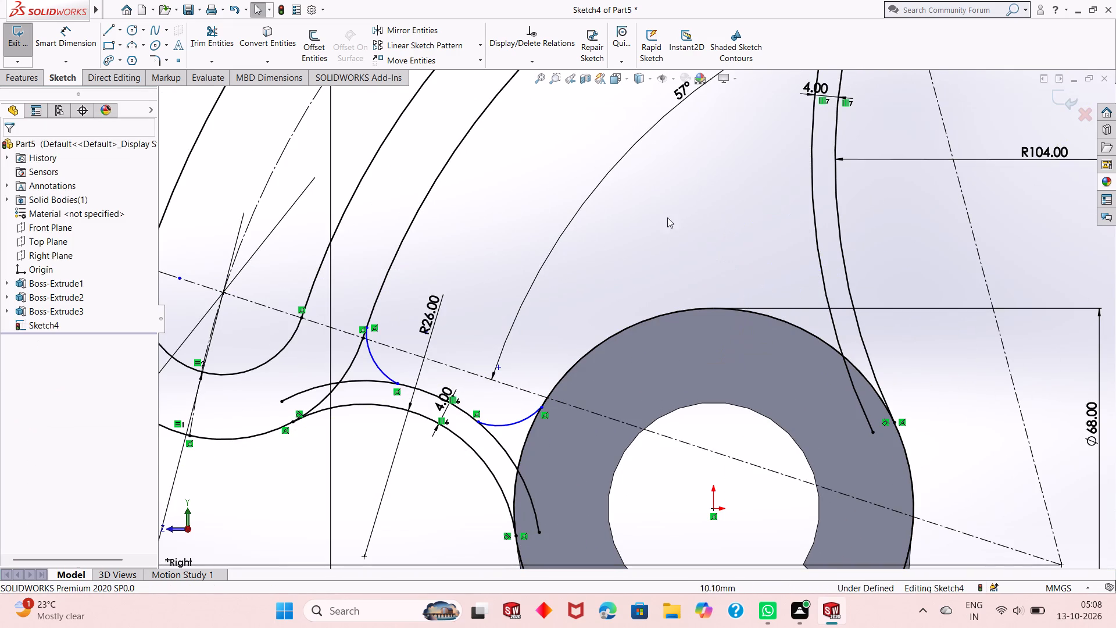
Sketch a 10 mm radius three-point arc between the R104 arc's 4 mm offset and the top of the hub circle.
left_click(135, 45)
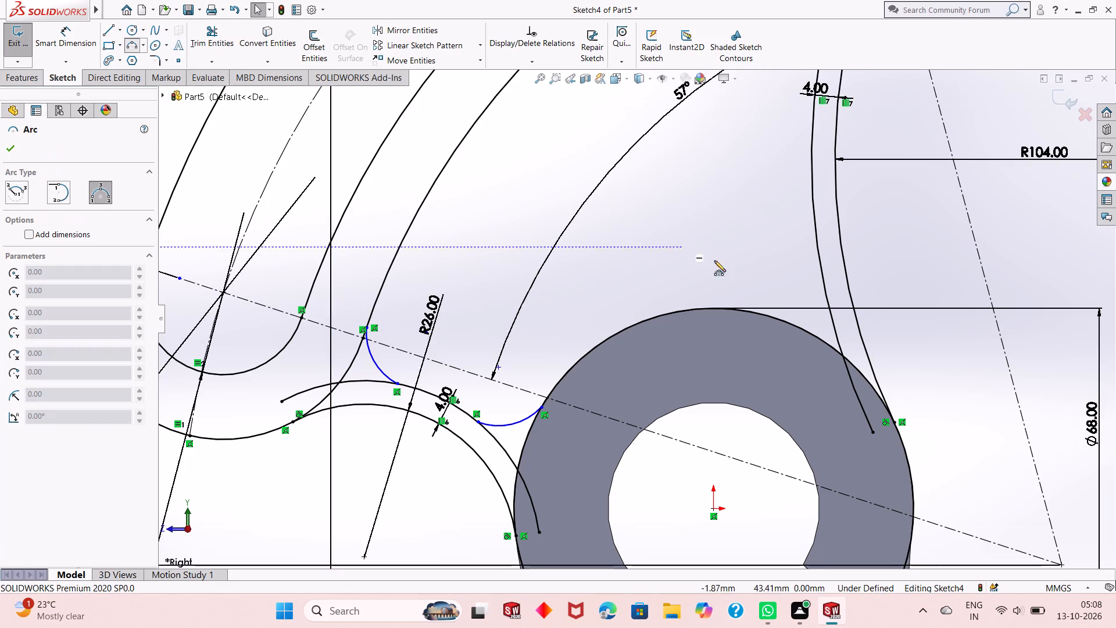
left_click(820, 269)
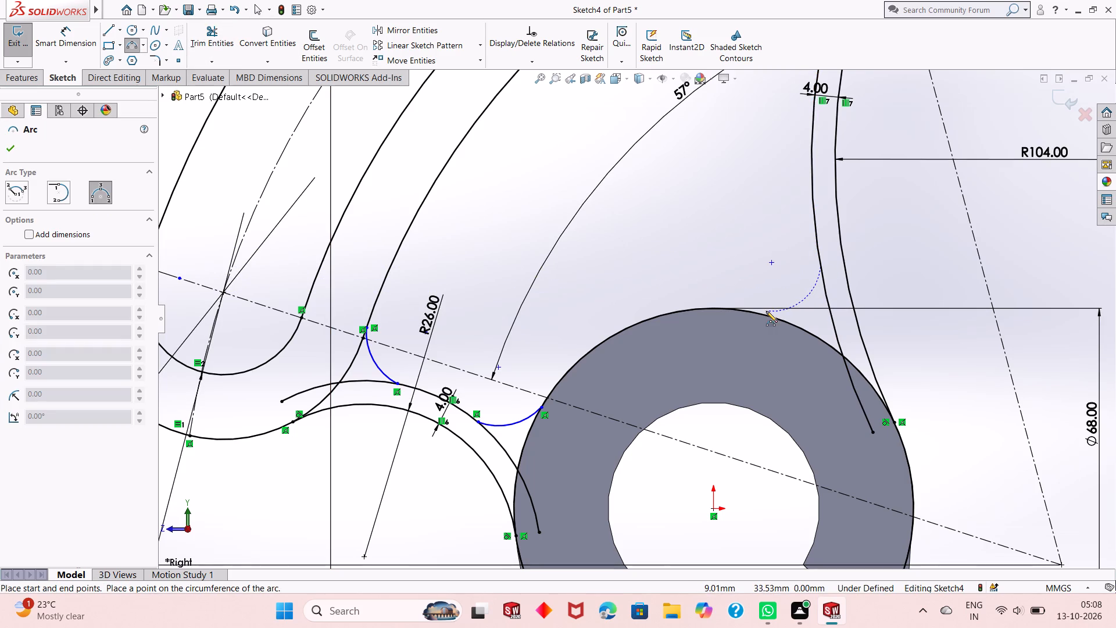
left_click(763, 314)
type("10")
key("Return")
Sketch a 10 mm radius three-point arc between the arm's inner long arc and the upper end of the R104 arc's offset.
scroll(666, 337, "up", 1)
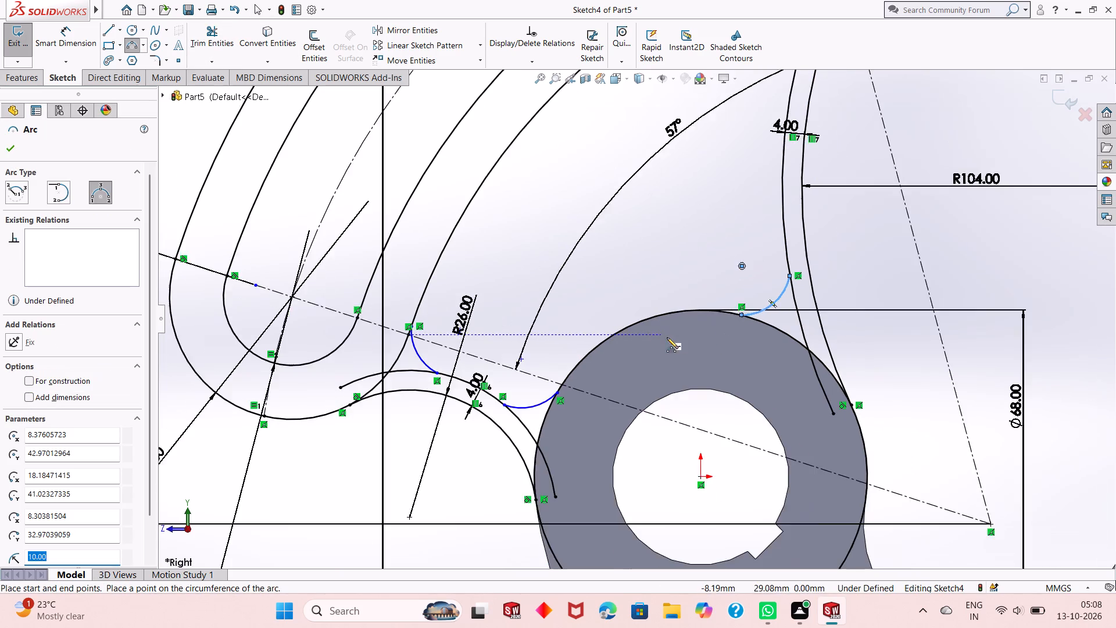
scroll(667, 337, "up", 2)
scroll(761, 145, "down", 3)
scroll(652, 195, "up", 3)
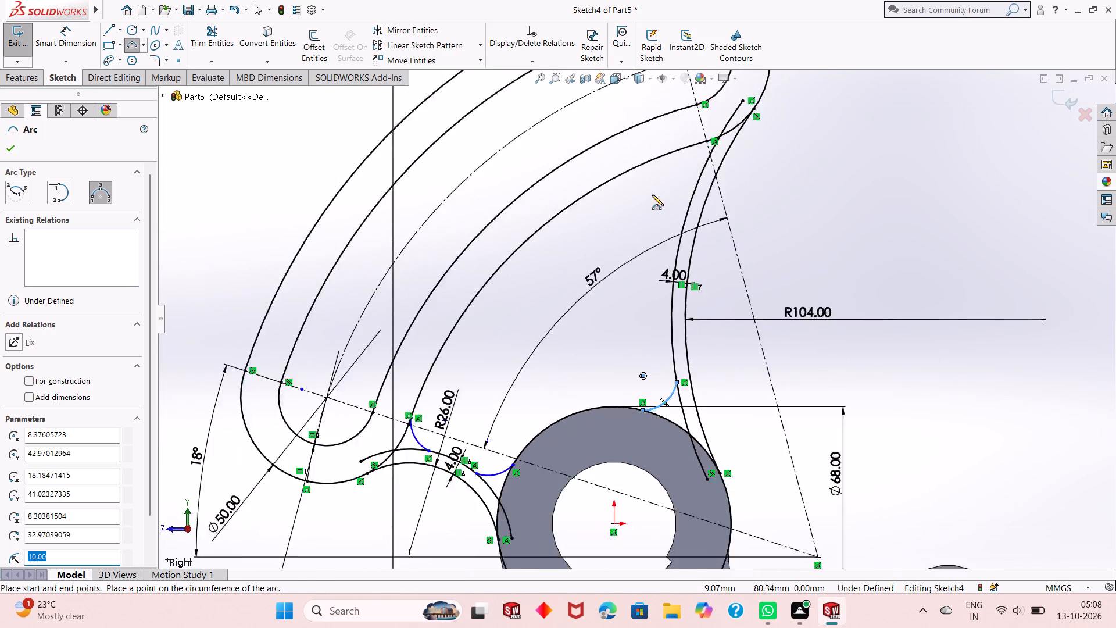
scroll(652, 195, "up", 1)
scroll(664, 176, "down", 2)
left_click(666, 196)
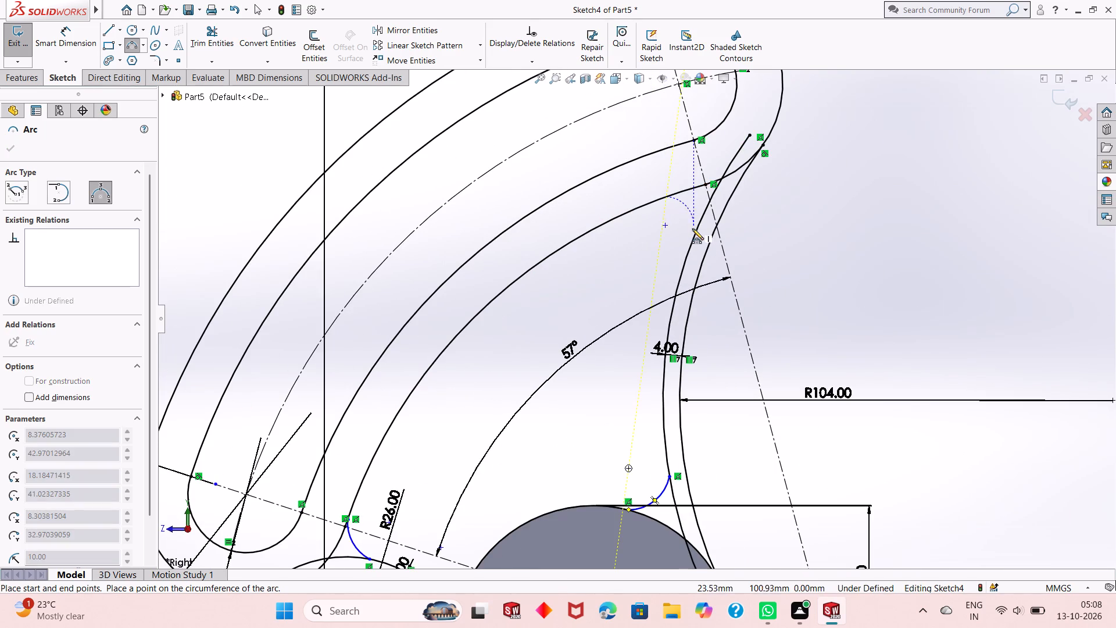
left_click(693, 231)
type("10")
key("Return")
key("Escape")
key("Escape")
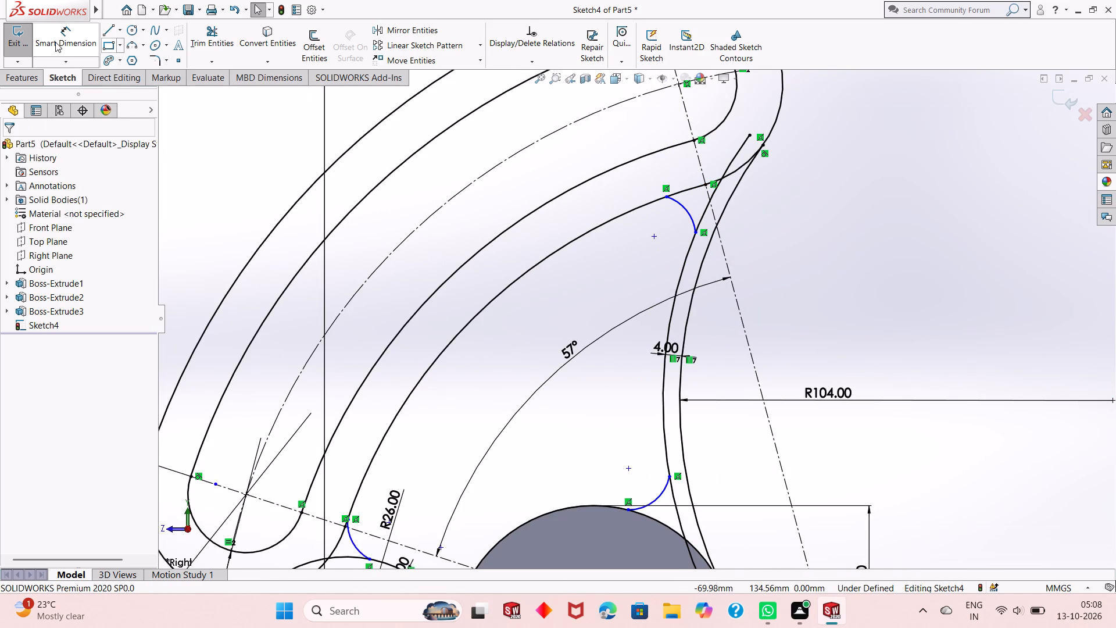
Dimension the radius of the uppermost corner arc, at the R104 arc's offset, as 10 mm.
left_click(54, 42)
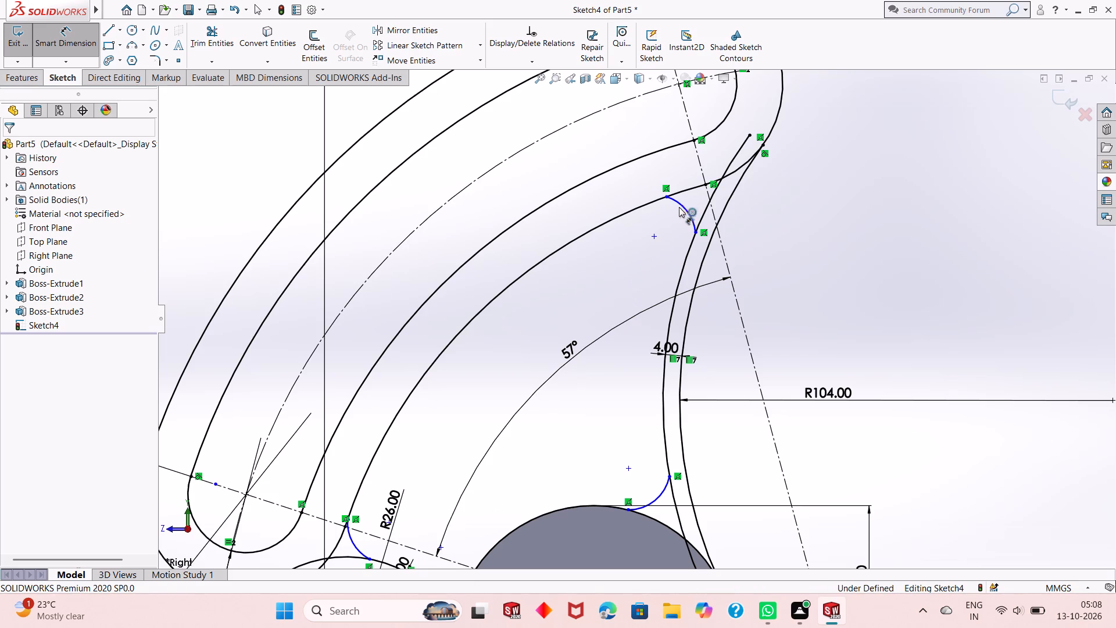
left_click(685, 209)
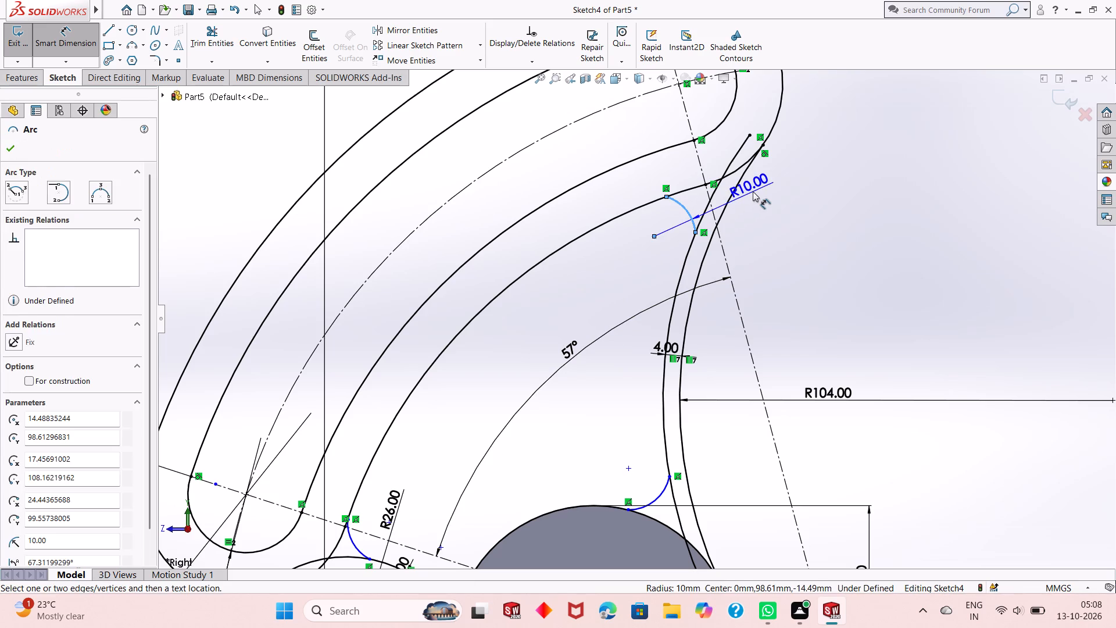
left_click(753, 191)
key("Return")
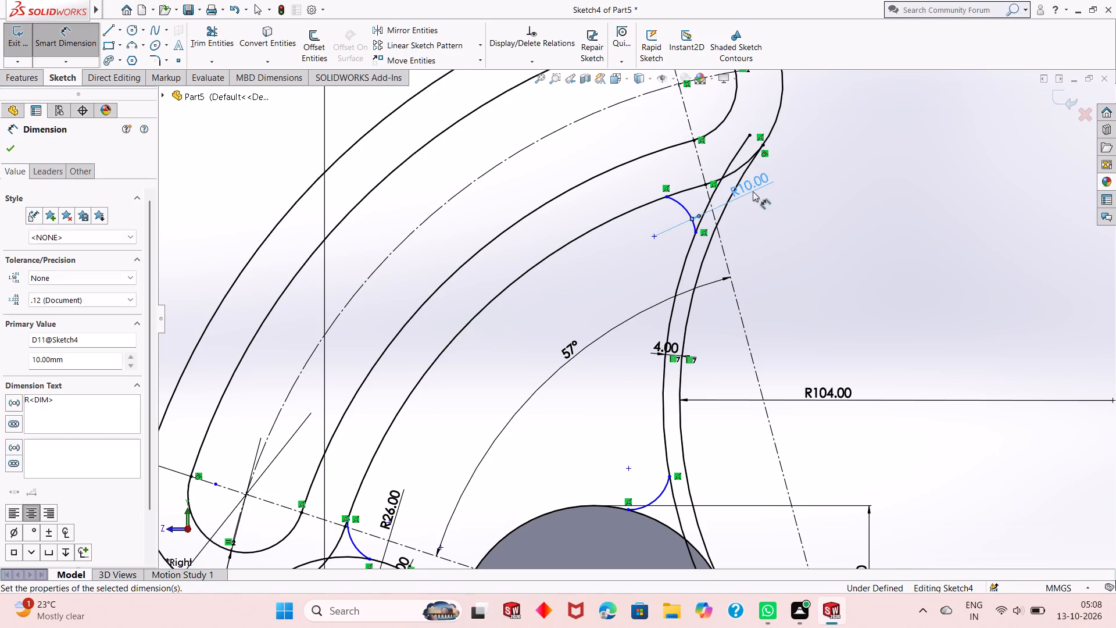
scroll(753, 191, "down", 2)
scroll(633, 265, "up", 1)
key("Escape")
key("Escape")
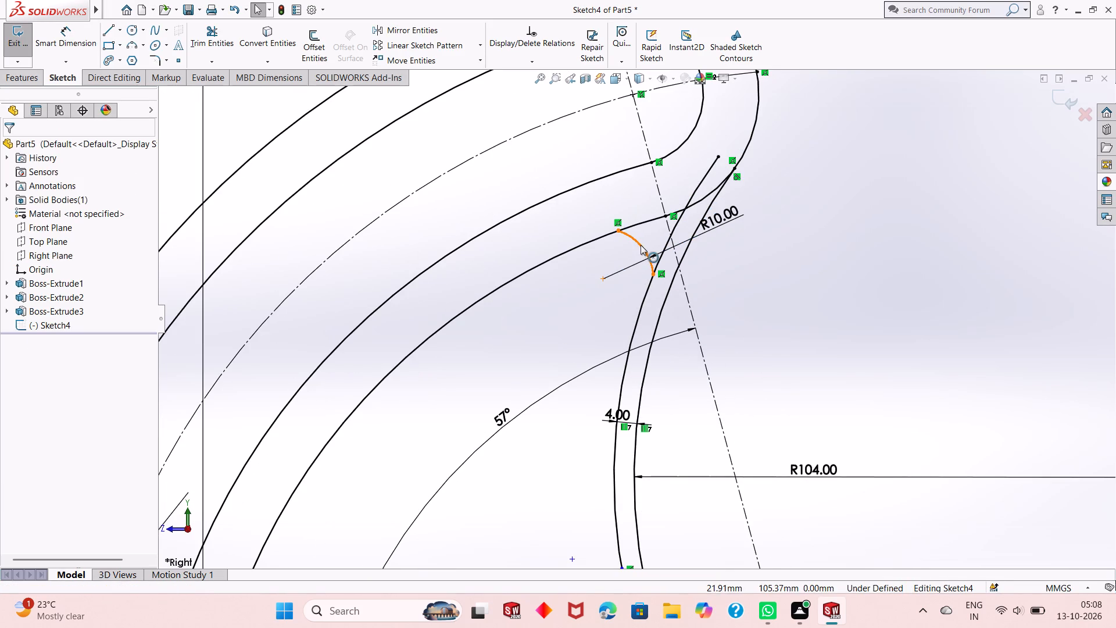
Apply an Equal relation to the four small corner arcs of the inner pocket outline.
left_click(641, 245)
scroll(733, 213, "down", 2)
scroll(647, 250, "down", 2)
scroll(620, 261, "up", 2)
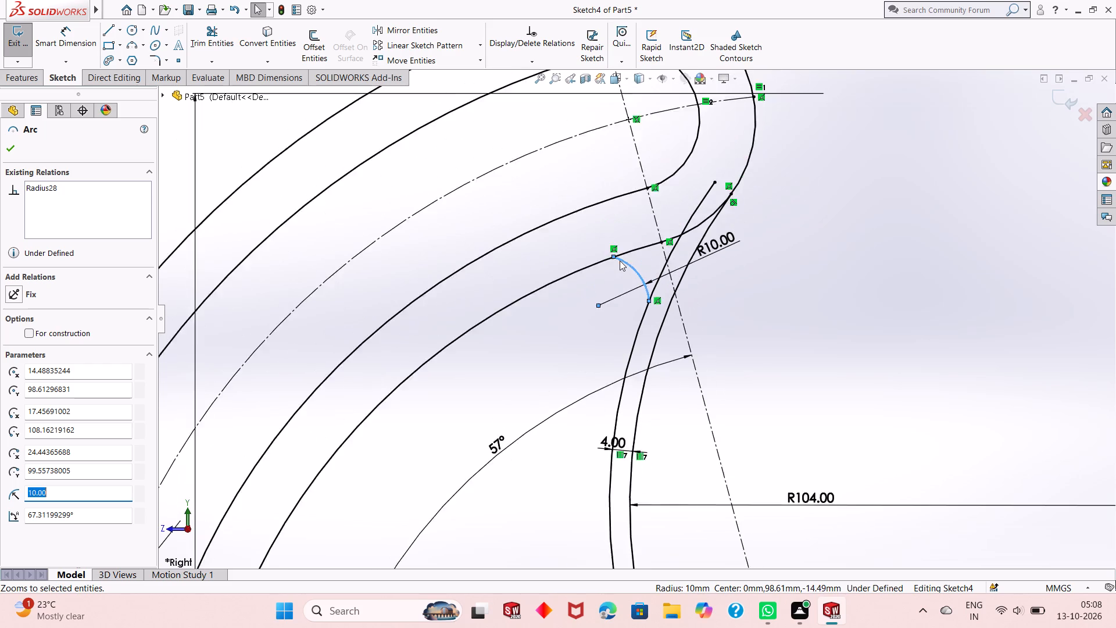
scroll(620, 261, "up", 8)
scroll(603, 415, "down", 6)
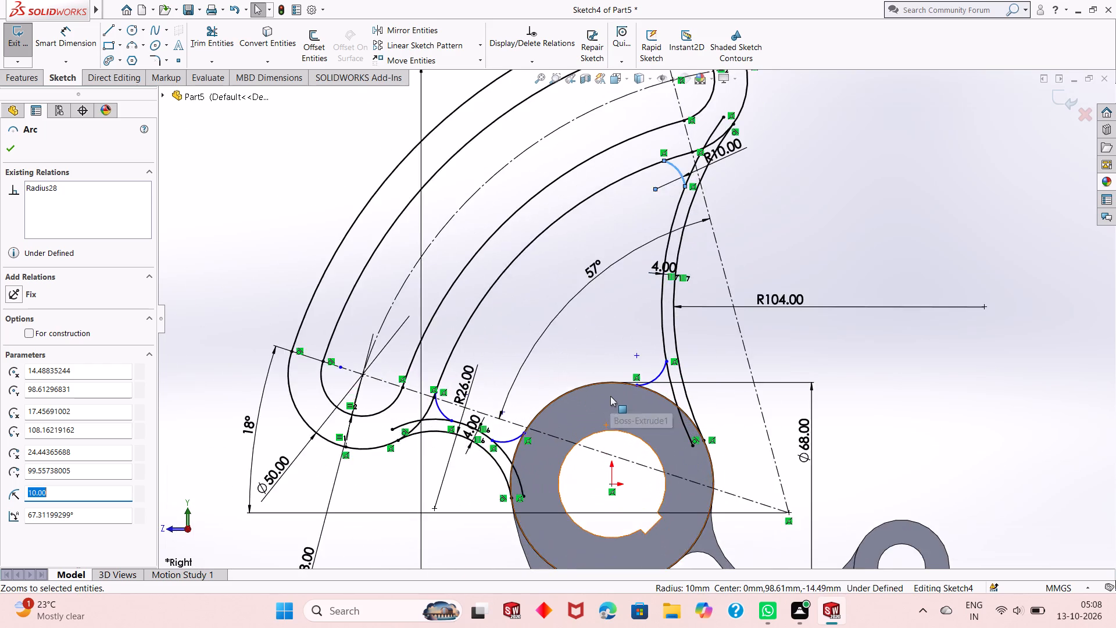
scroll(610, 396, "down", 3)
left_click(682, 357, "ctrl")
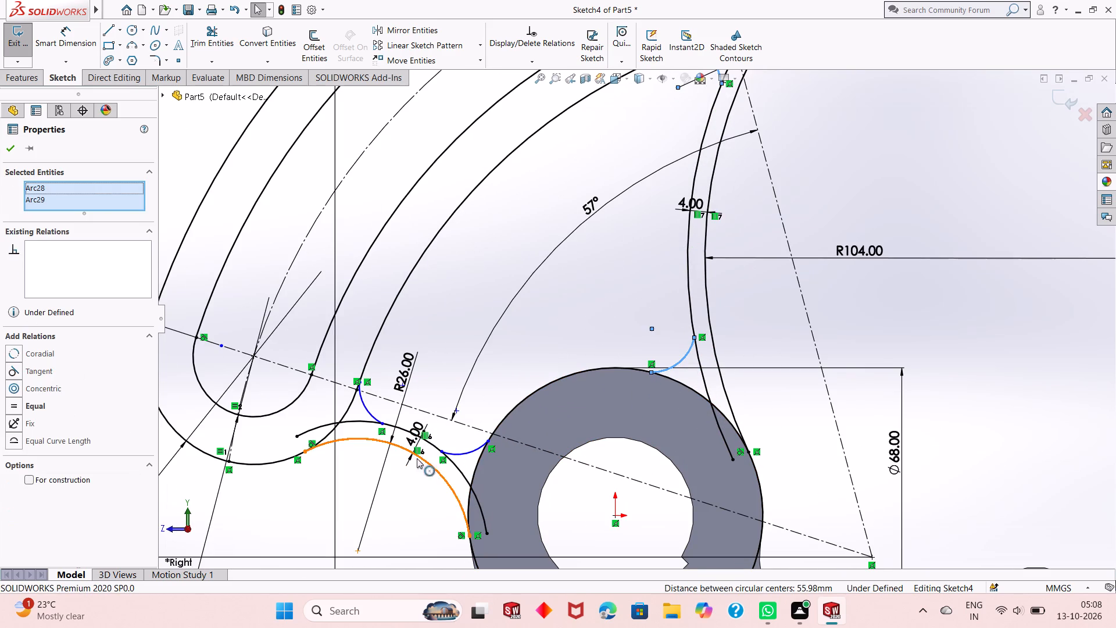
left_click(458, 455, "ctrl")
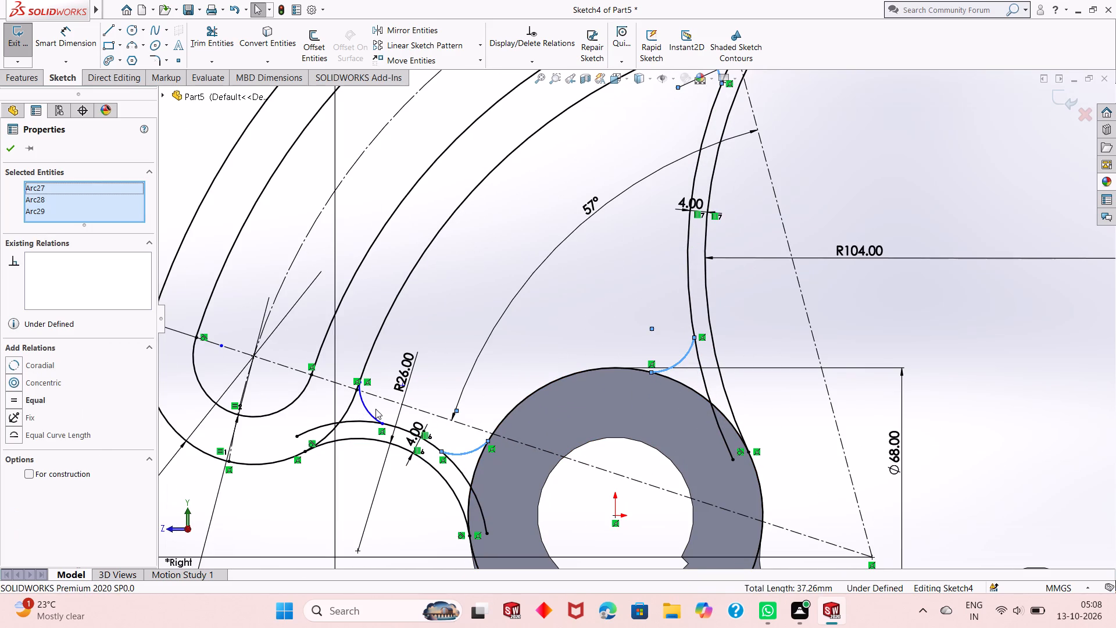
left_click(366, 412, "ctrl")
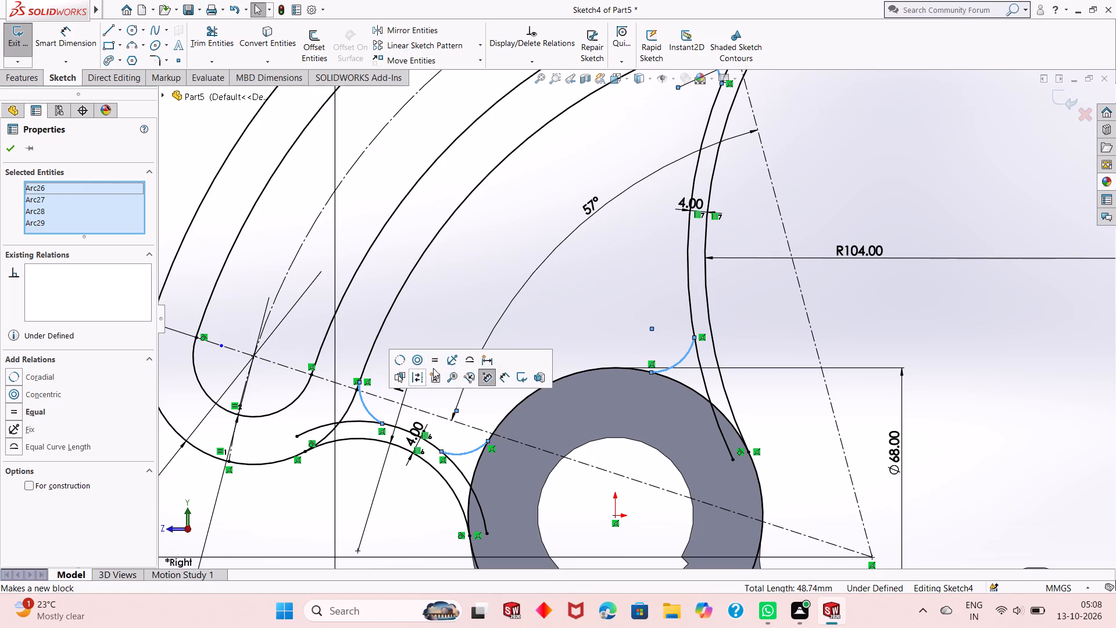
left_click(434, 365)
key("Escape")
key("Escape")
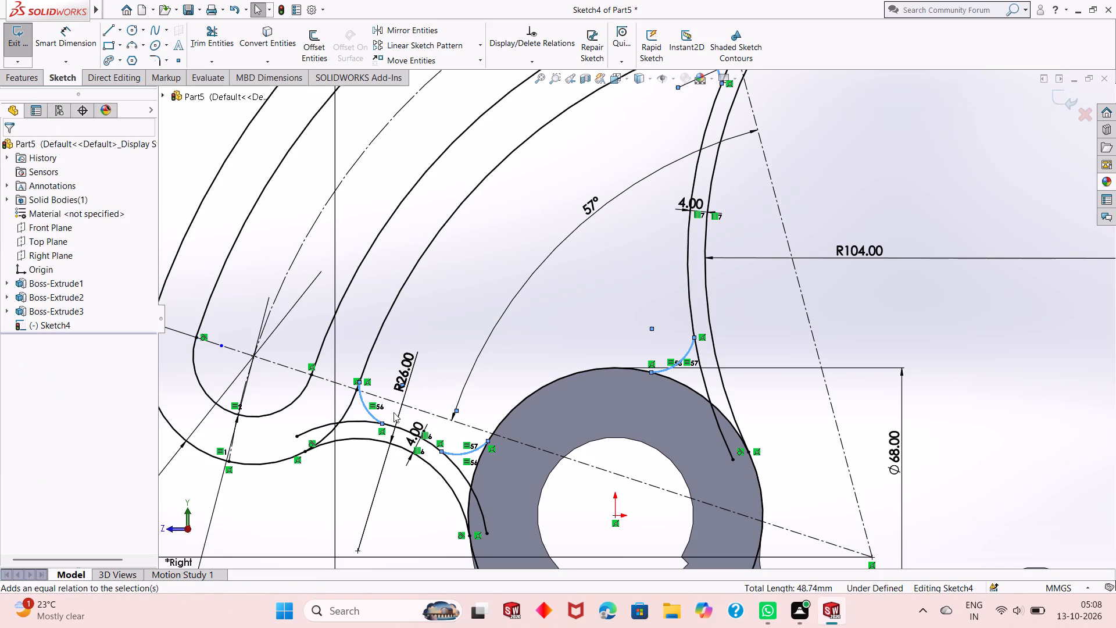
Make the corner arc near the lower slot end tangent to the arm's inner long arc and the R26 arc's 4 mm offset.
left_click(364, 402)
left_click(366, 358, "ctrl")
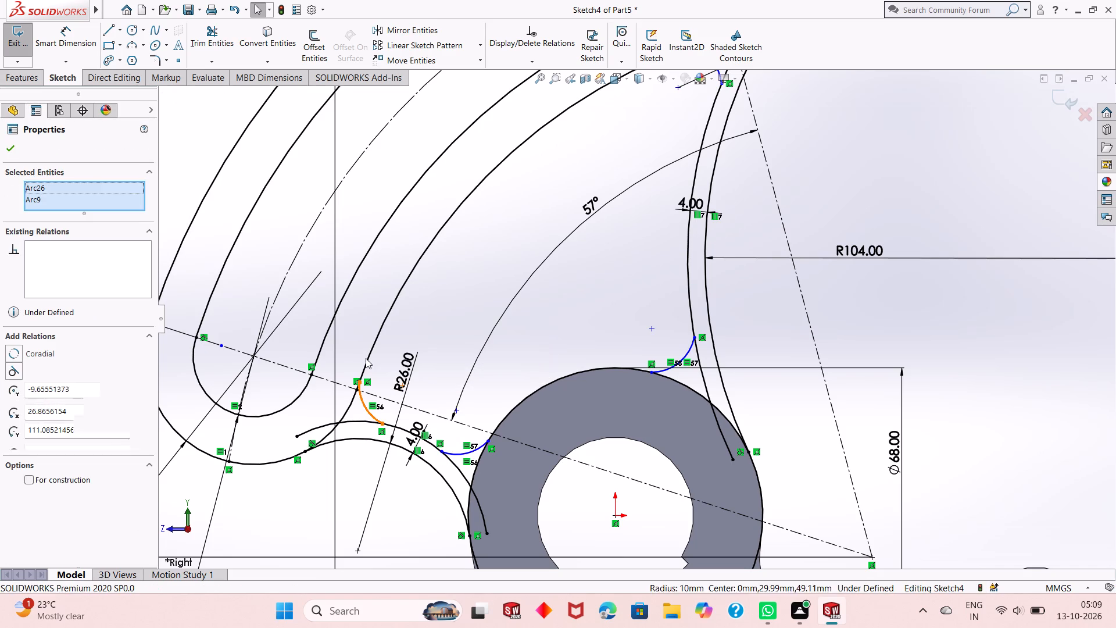
left_click(418, 303)
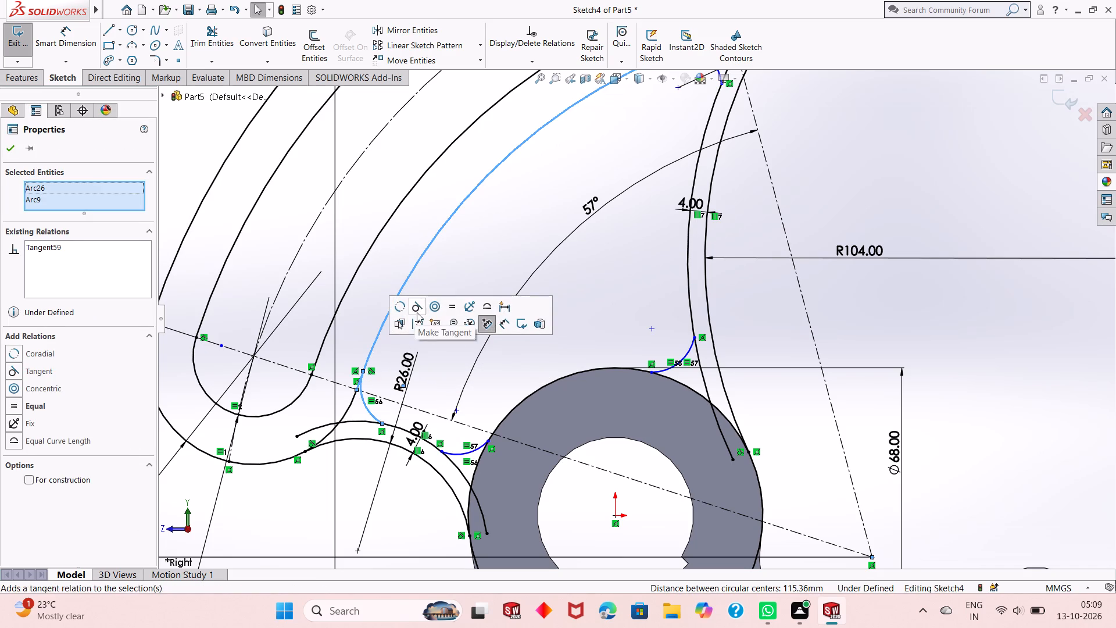
left_click(371, 298)
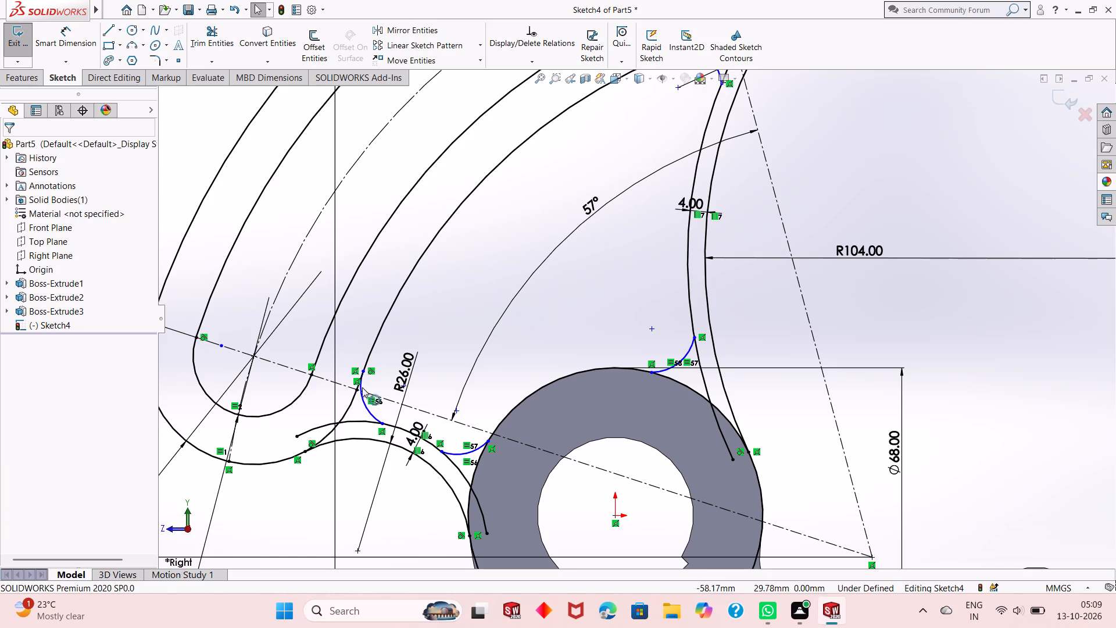
left_click(365, 406)
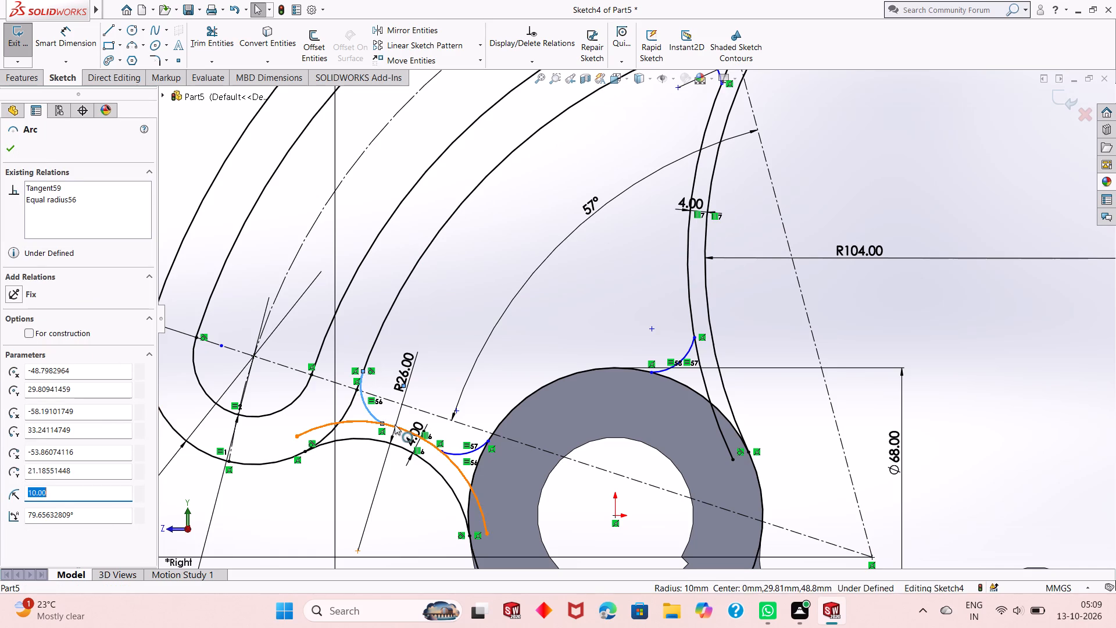
left_click(396, 425, "ctrl")
left_click(446, 373)
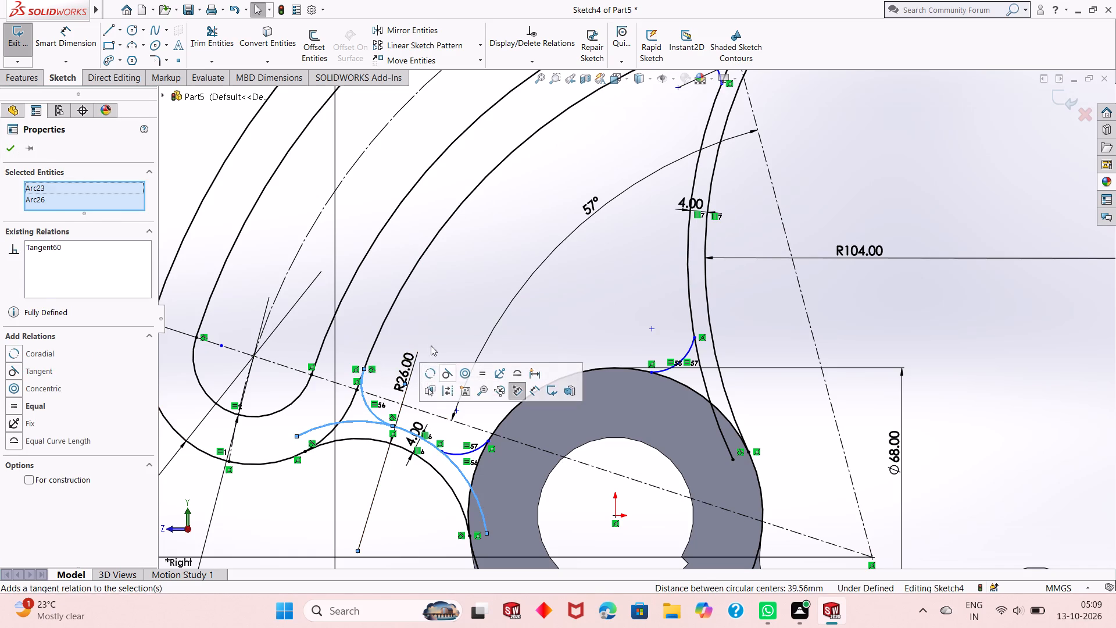
left_click(427, 334)
Make the corner arc between the hub and the R26 arc's 4 mm offset tangent to the hub circle and that offset.
left_click(468, 455)
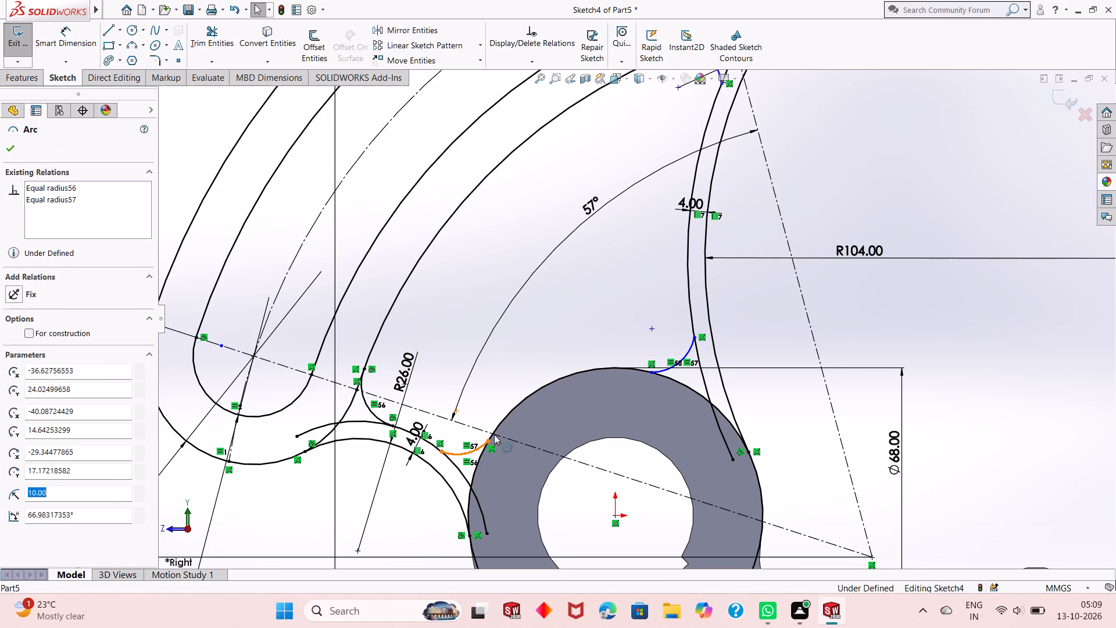
left_click(501, 419, "ctrl")
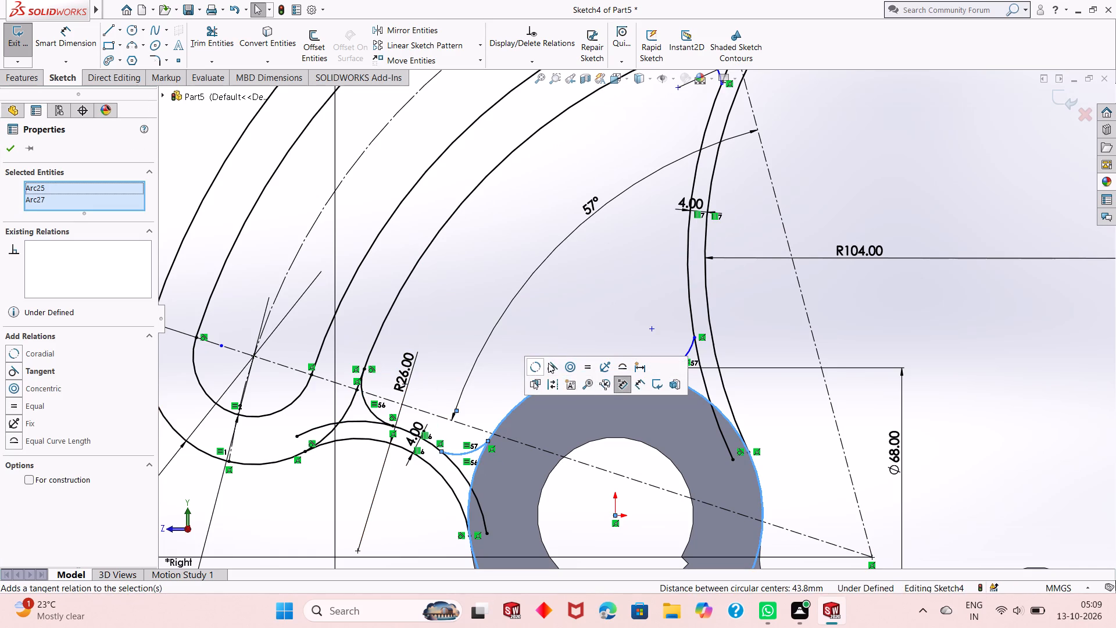
left_click(548, 363)
left_click(470, 330)
left_click(466, 453)
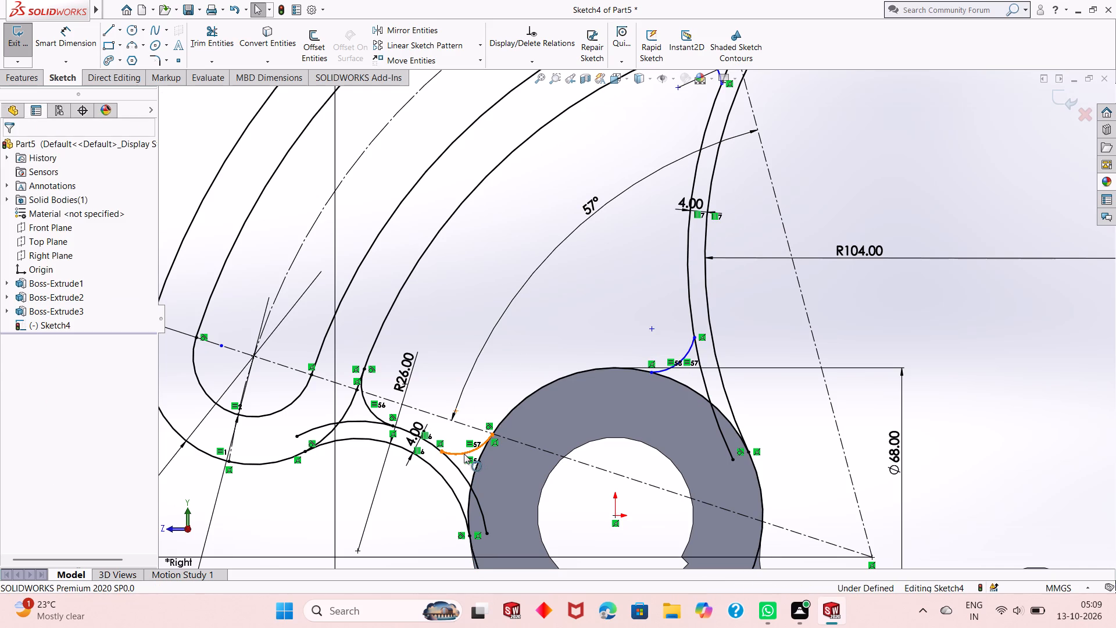
left_click(432, 444, "ctrl")
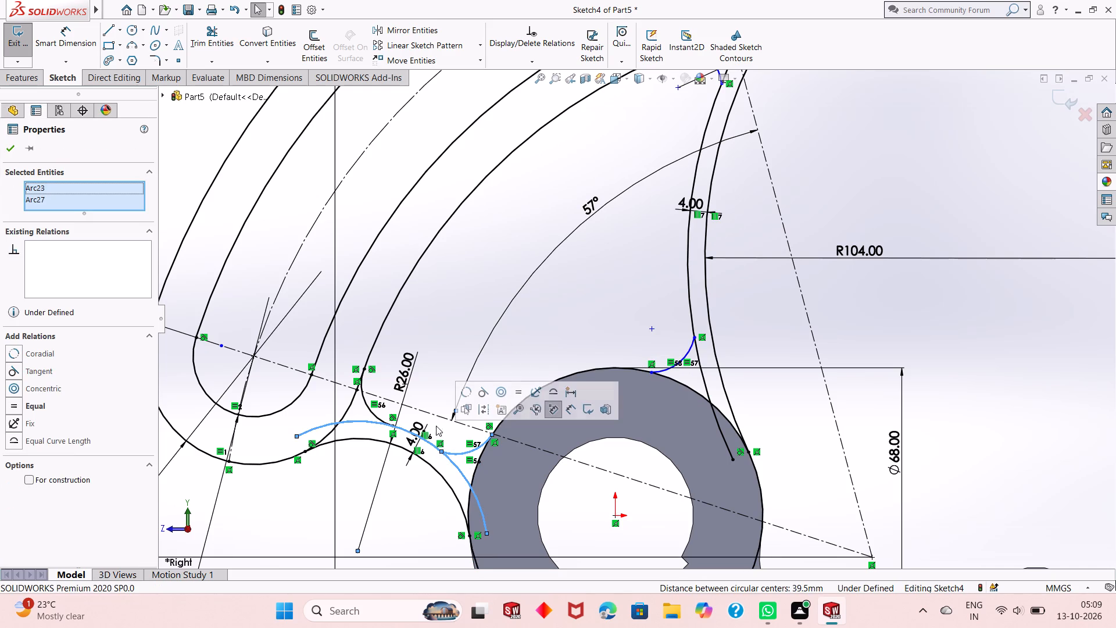
left_click(487, 392)
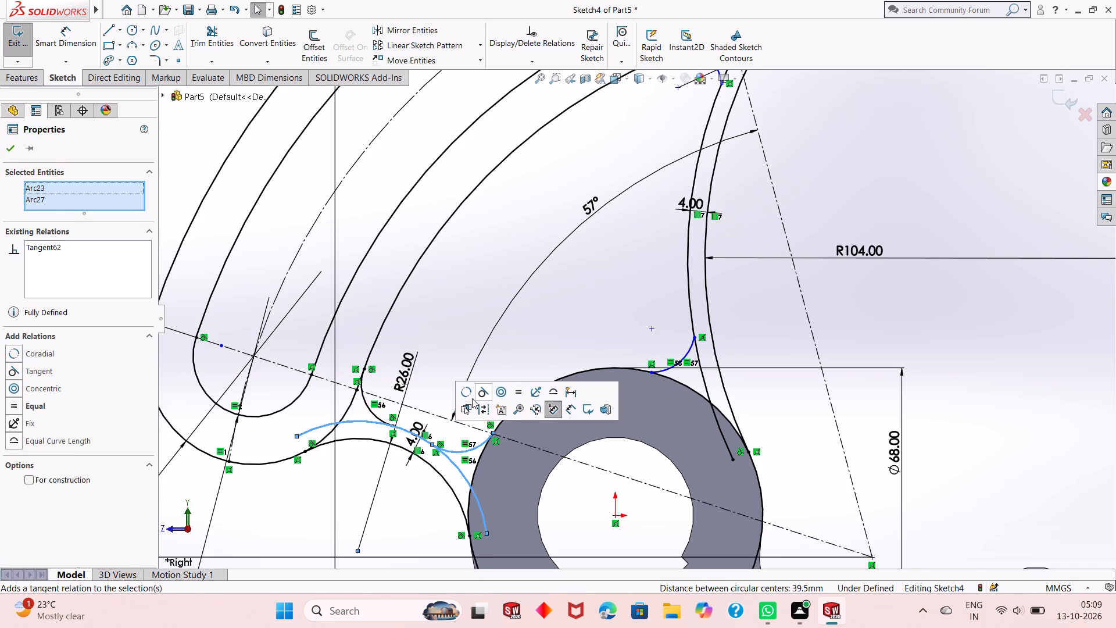
Make the corner arc on top of the hub tangent to the hub circle and to the R104 arc's 4 mm offset.
left_click(477, 288)
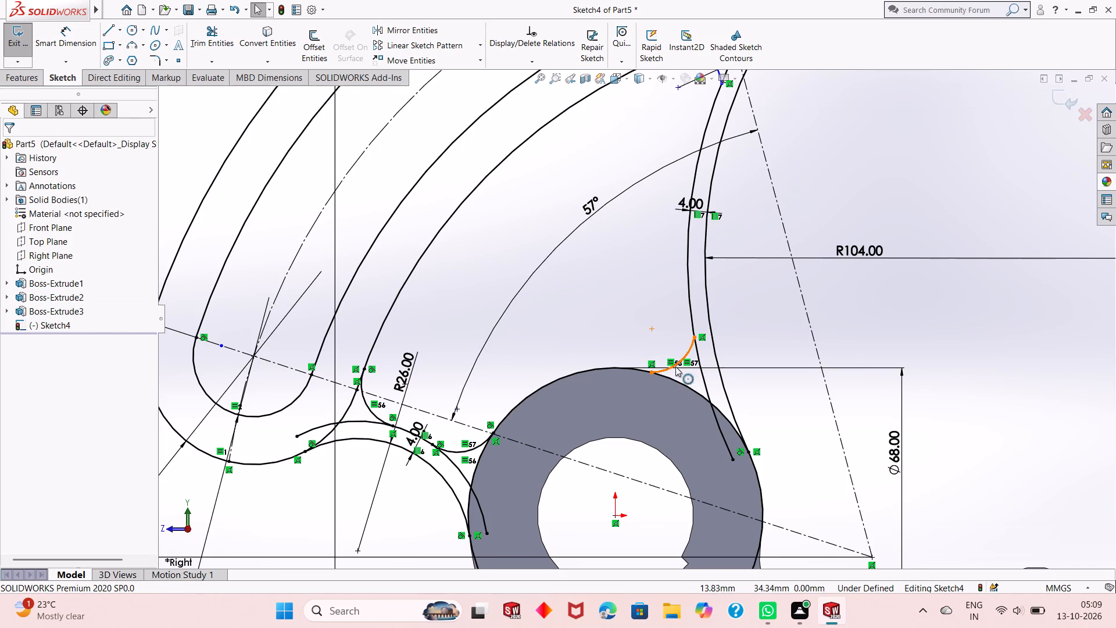
left_click(675, 366)
left_click(611, 368, "ctrl")
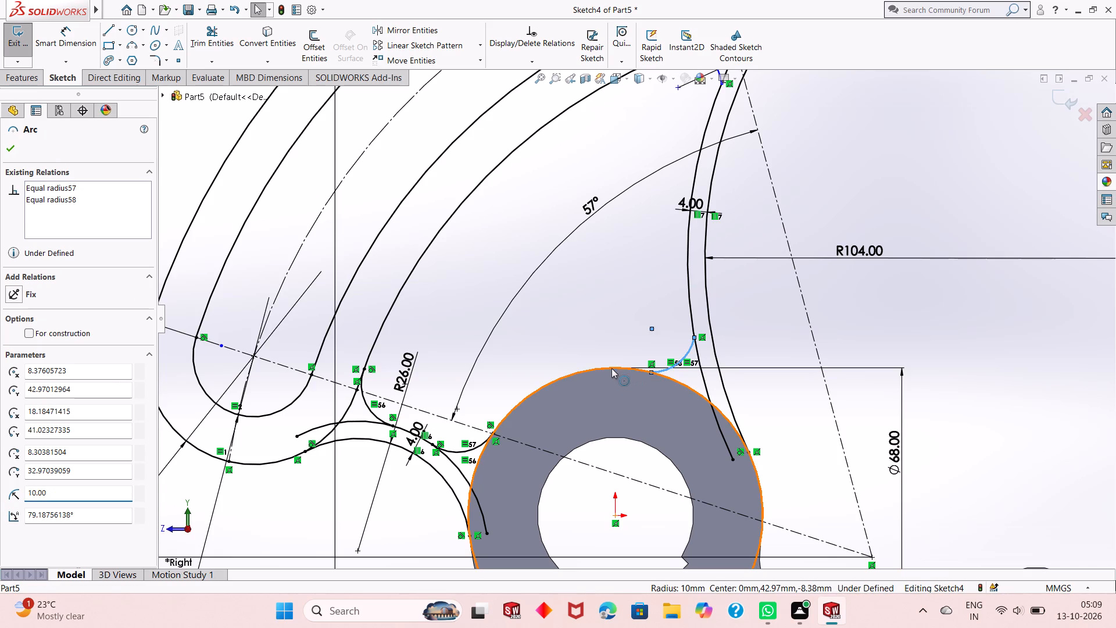
left_click(663, 319)
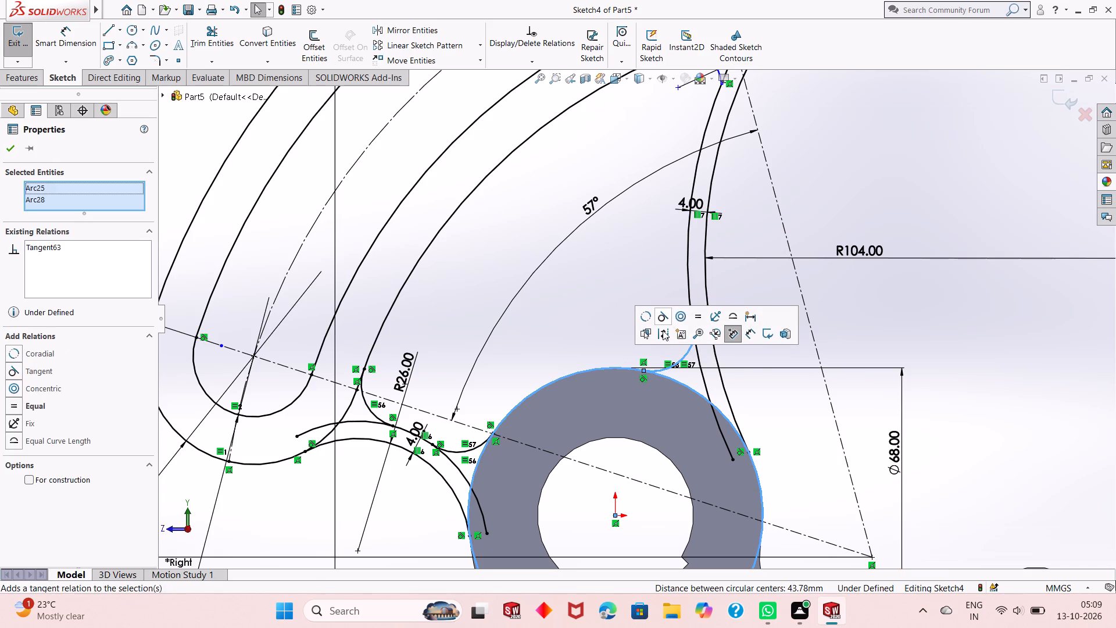
left_click(668, 349)
left_click(685, 351)
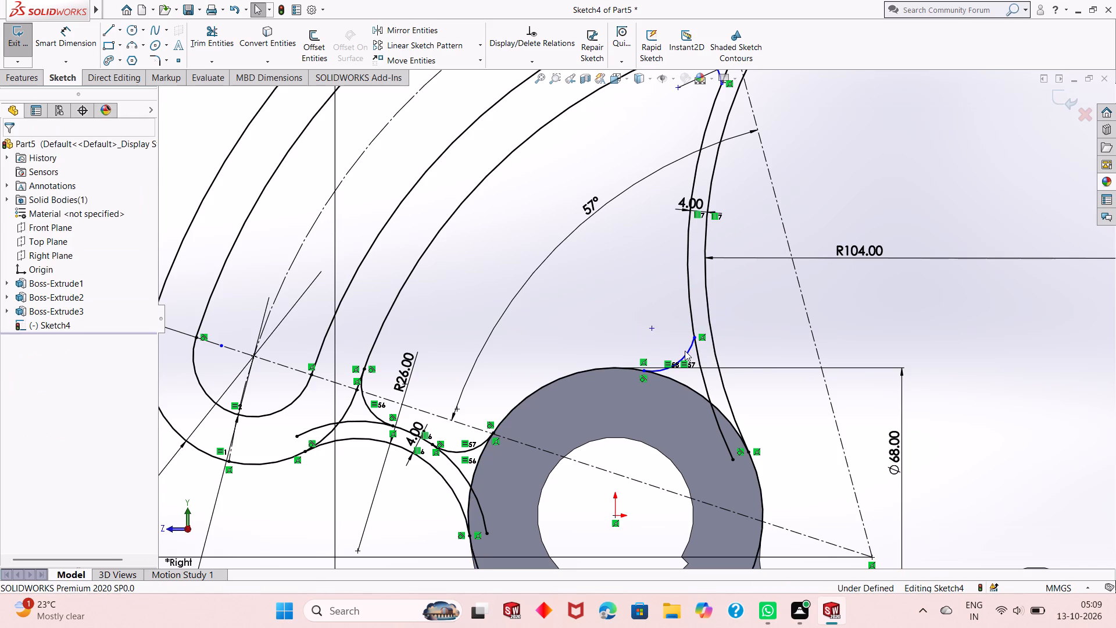
left_click(685, 351)
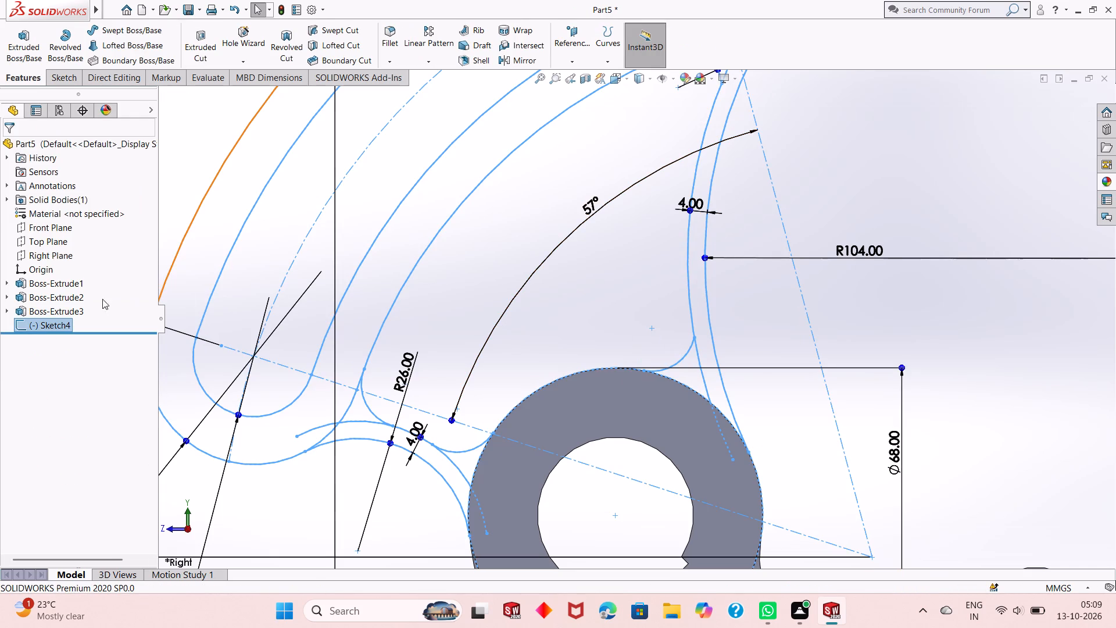
key("Escape")
left_click(70, 326)
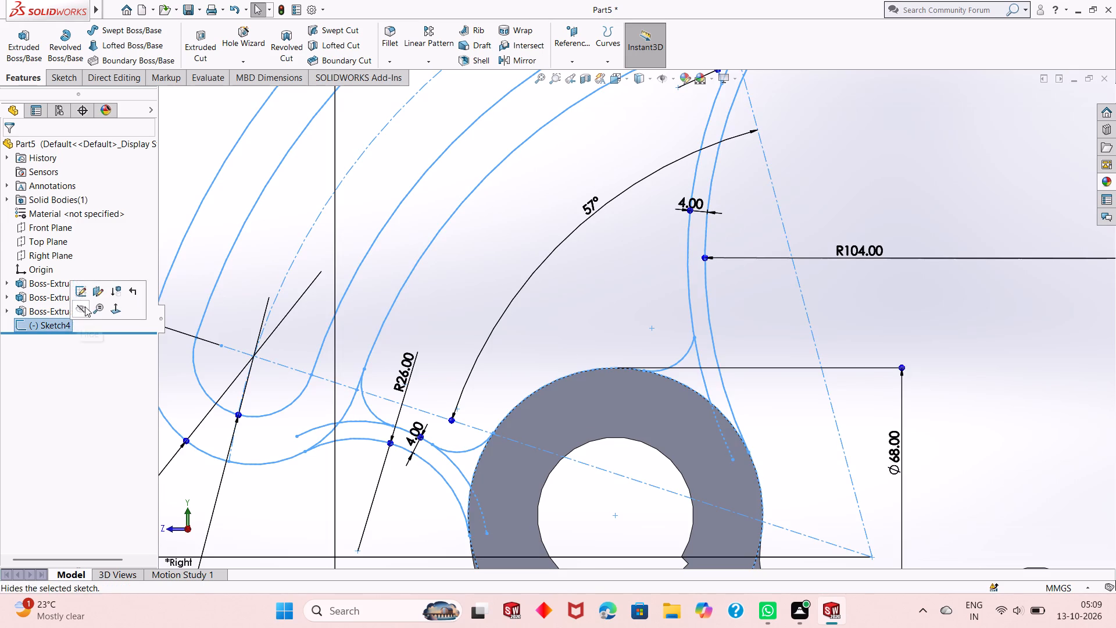
left_click(88, 297)
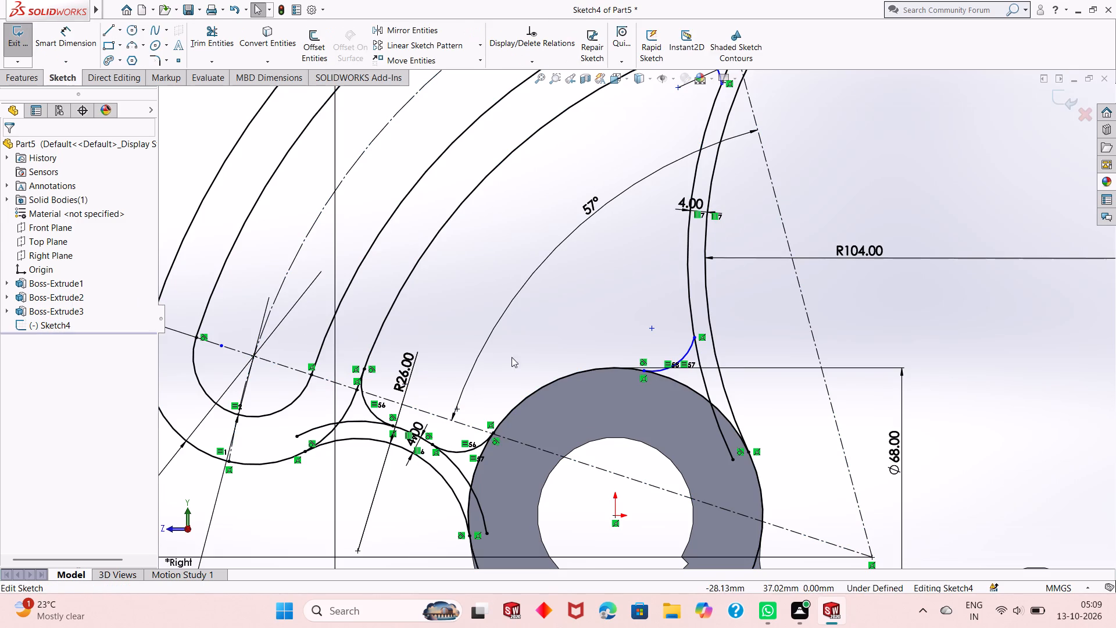
left_click(689, 347)
left_click(692, 318, "ctrl")
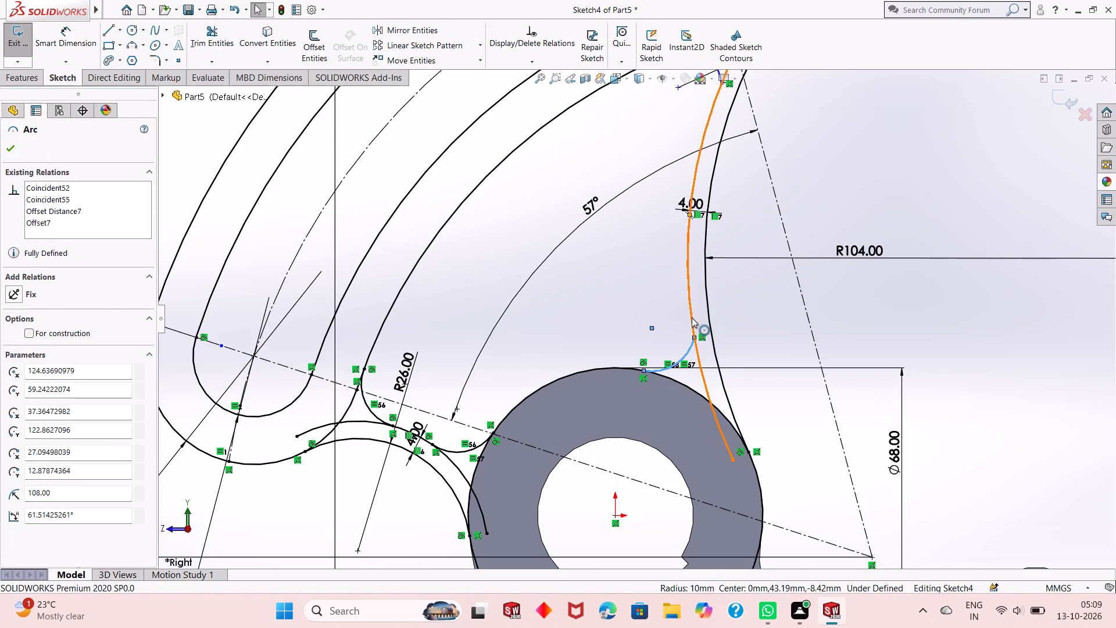
left_click(742, 267)
scroll(650, 384, "up", 1)
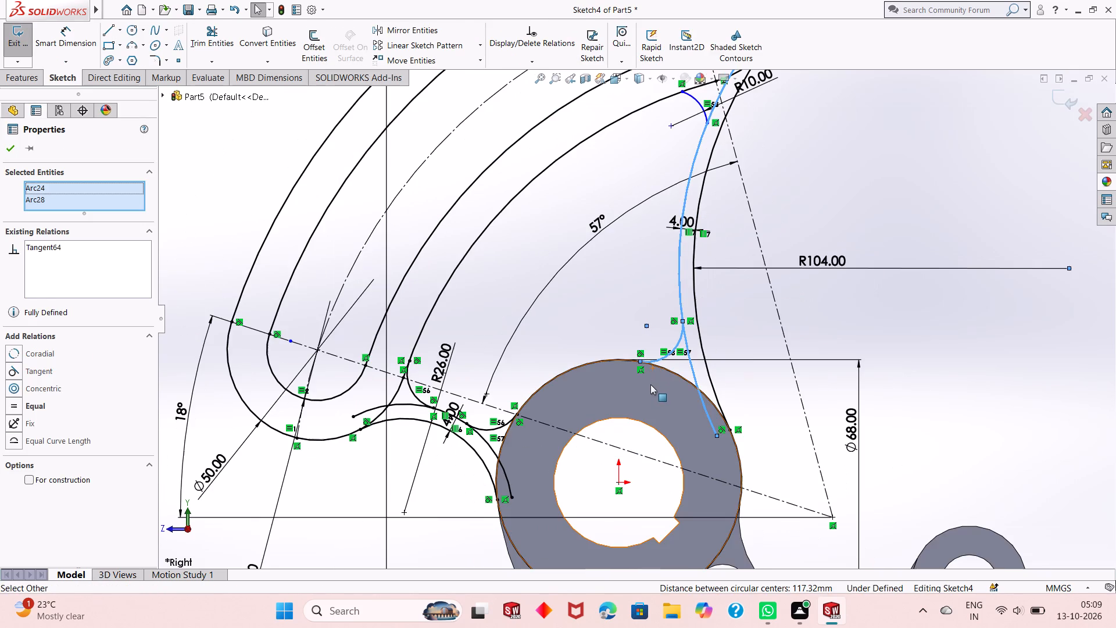
key("Escape")
Make the uppermost R10 corner arc tangent to the arm's inner long arc and the R104 arc's 4 mm offset.
scroll(646, 388, "up", 3)
scroll(675, 163, "down", 4)
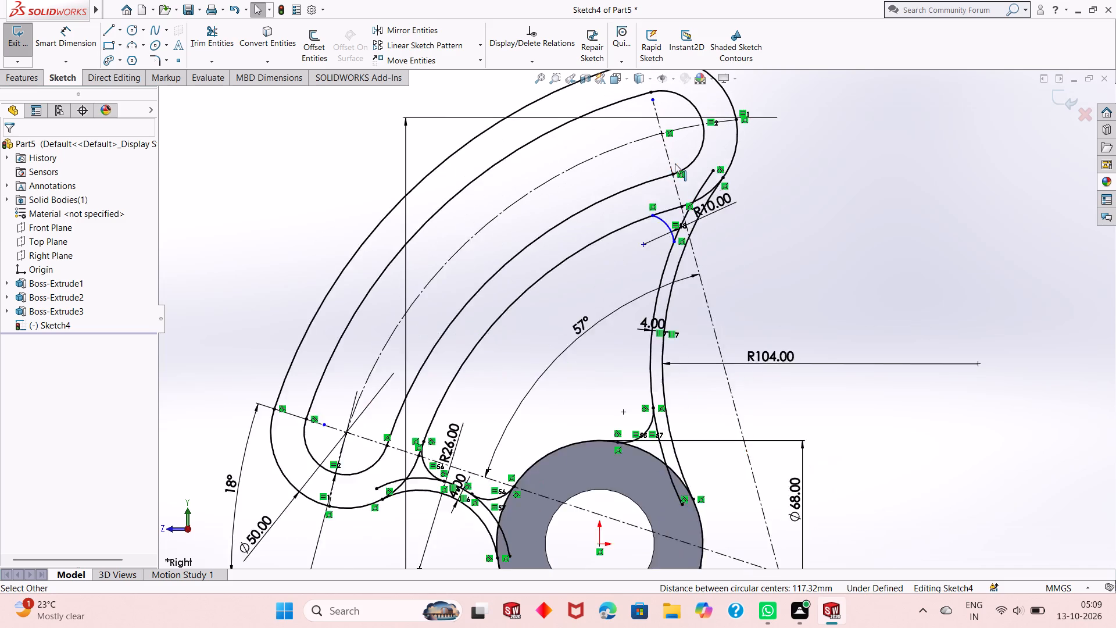
scroll(675, 163, "down", 5)
left_click(641, 375)
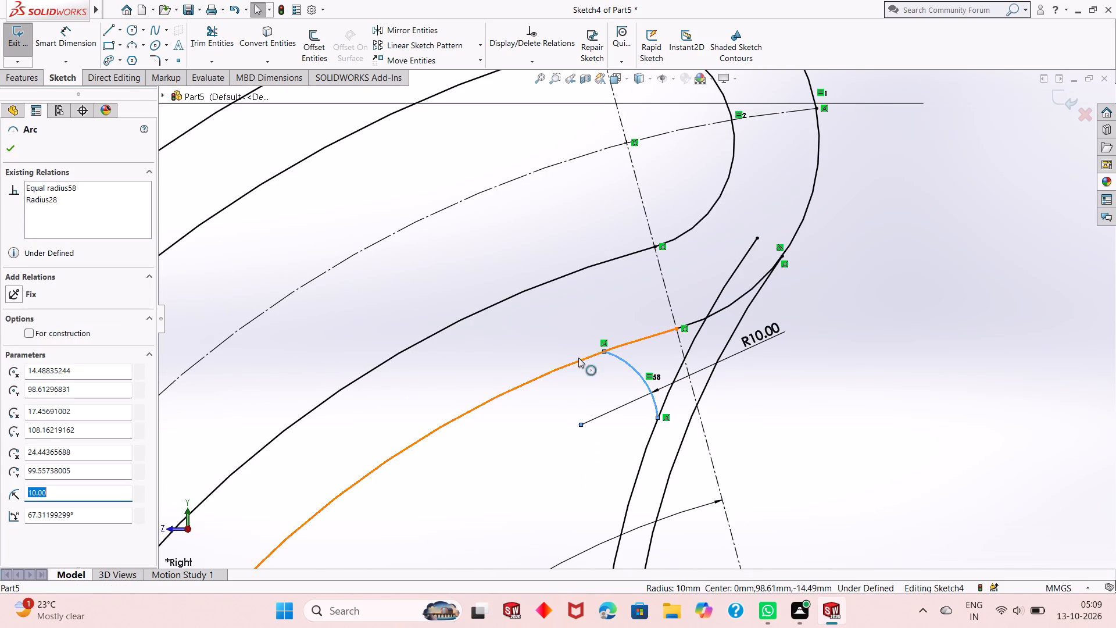
left_click(574, 358, "ctrl")
left_click(570, 365, "ctrl")
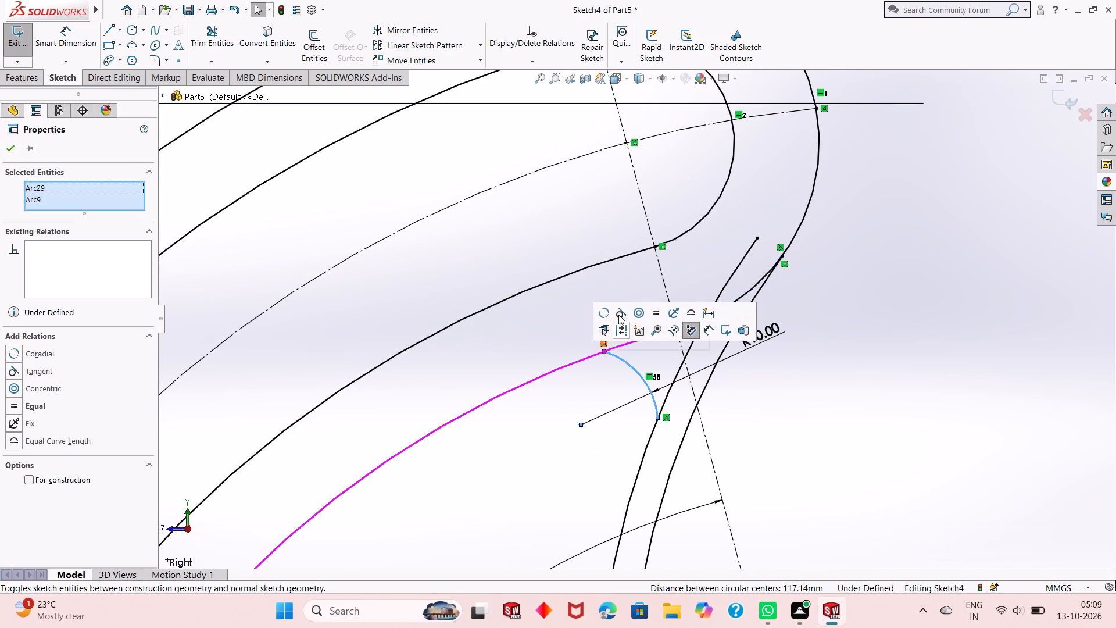
left_click(618, 313)
left_click(632, 374)
left_click(632, 381)
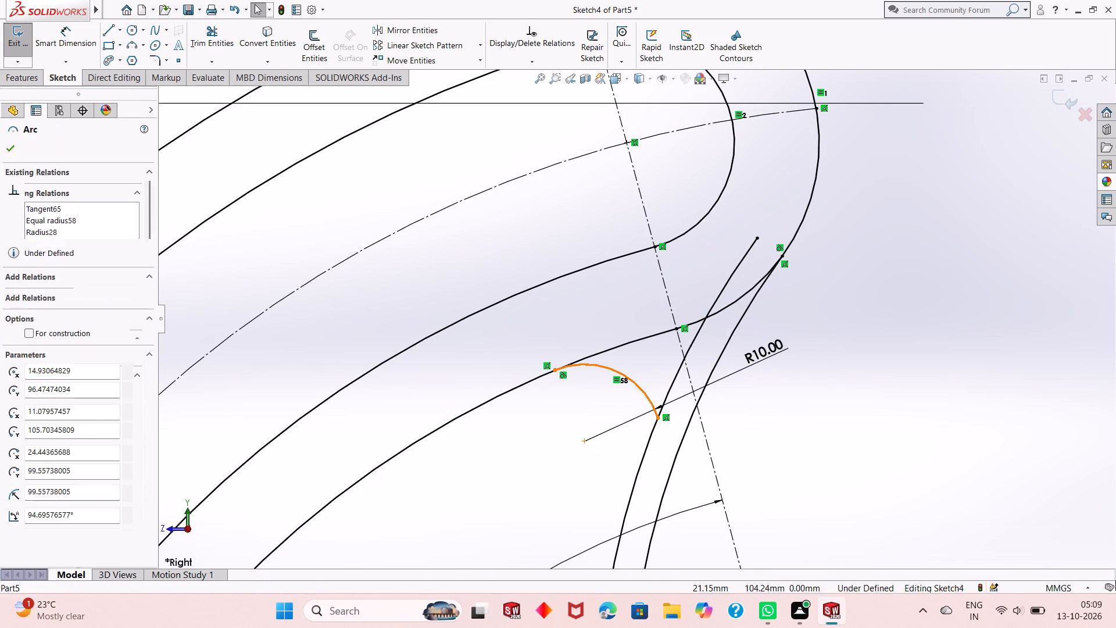
left_click(649, 434, "ctrl")
left_click(696, 381)
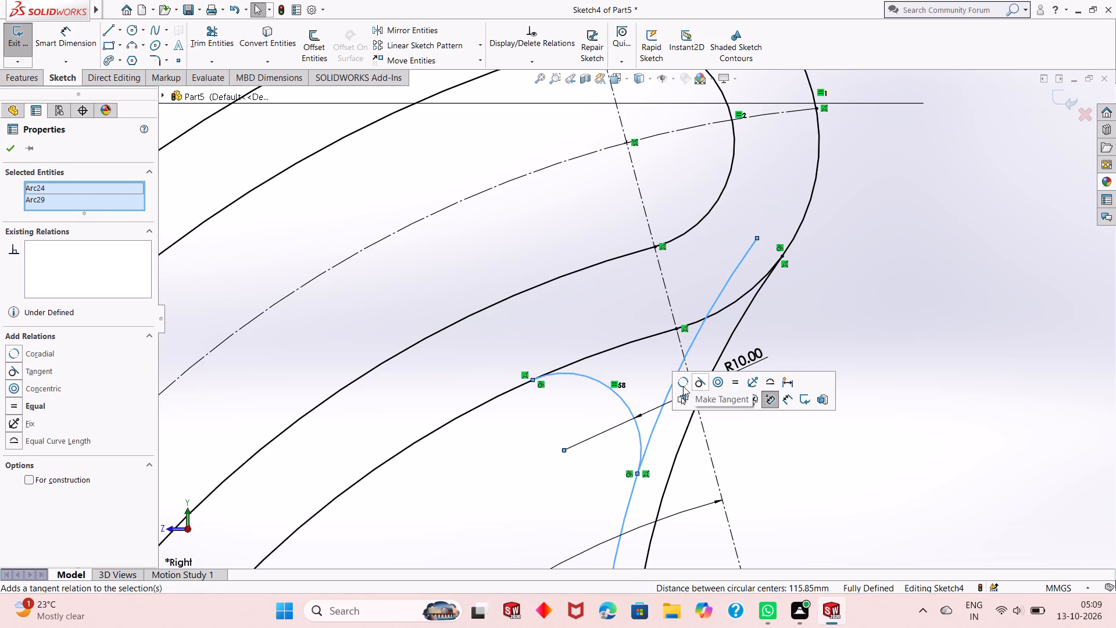
Trim the surplus ends of the R104 and R26 arcs' 4 mm offsets that extend beyond the pocket's corner arcs.
scroll(620, 391, "up", 4)
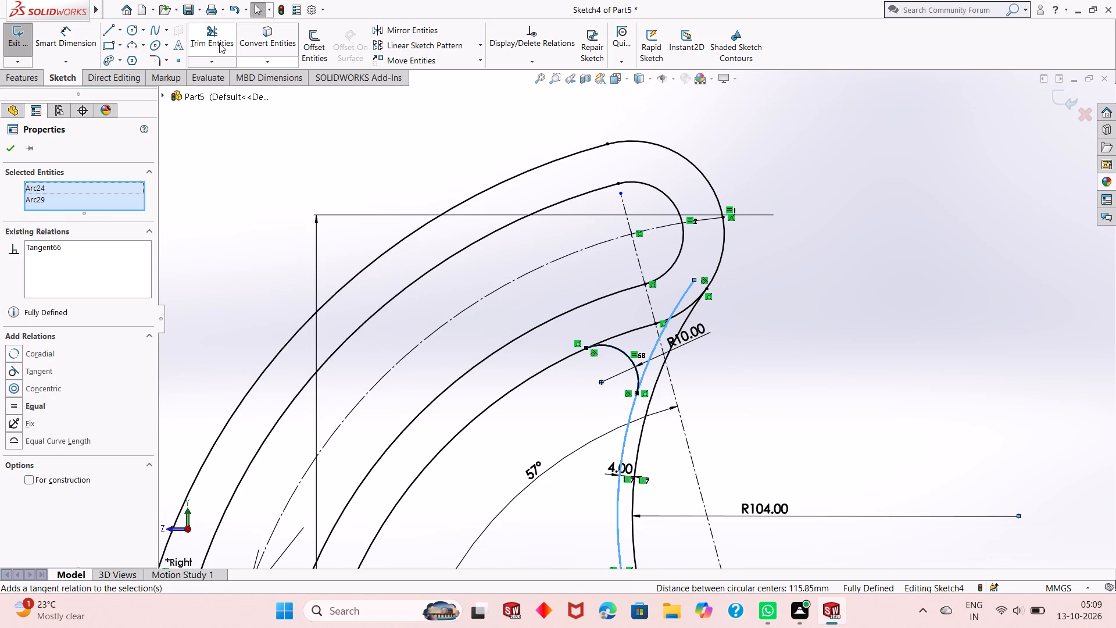
left_click(219, 43)
left_click(682, 299)
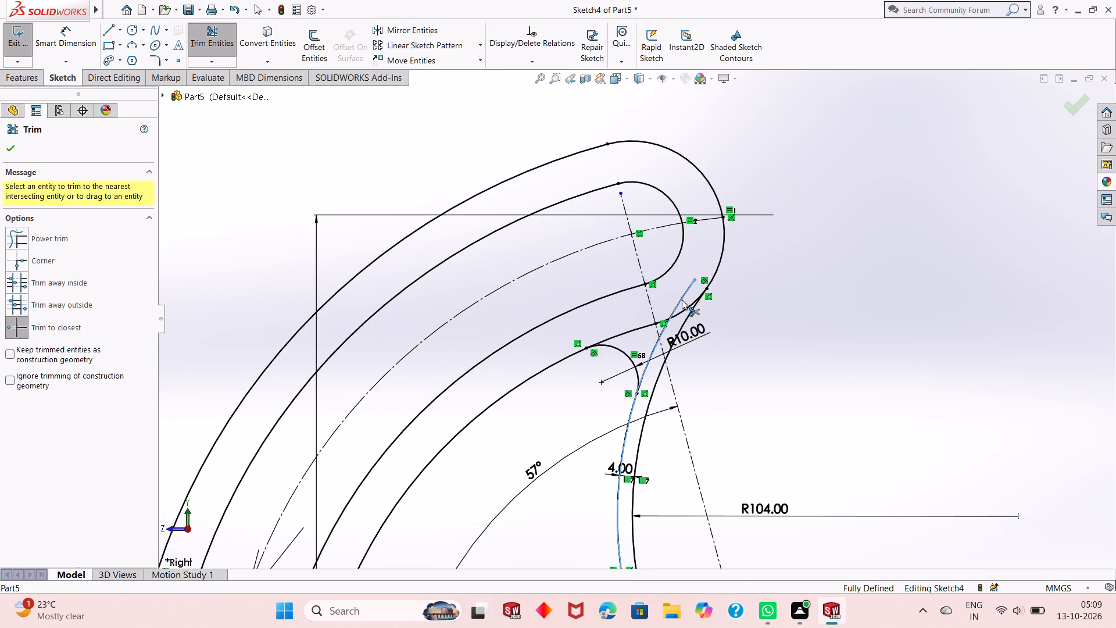
left_click(664, 335)
left_click(654, 351)
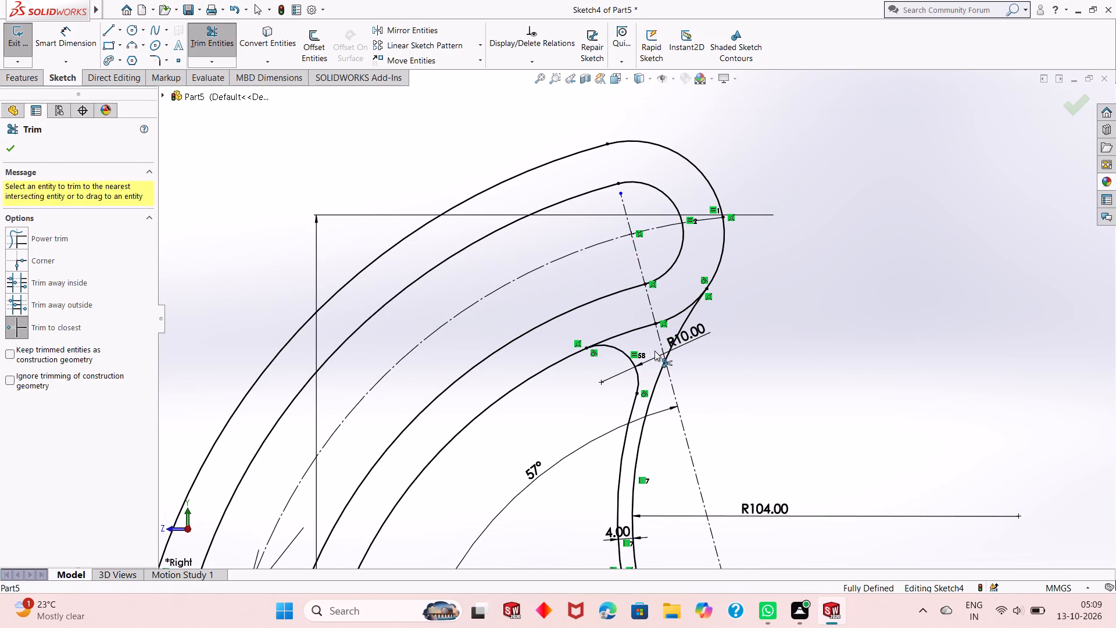
scroll(638, 380, "up", 5)
scroll(534, 456, "down", 7)
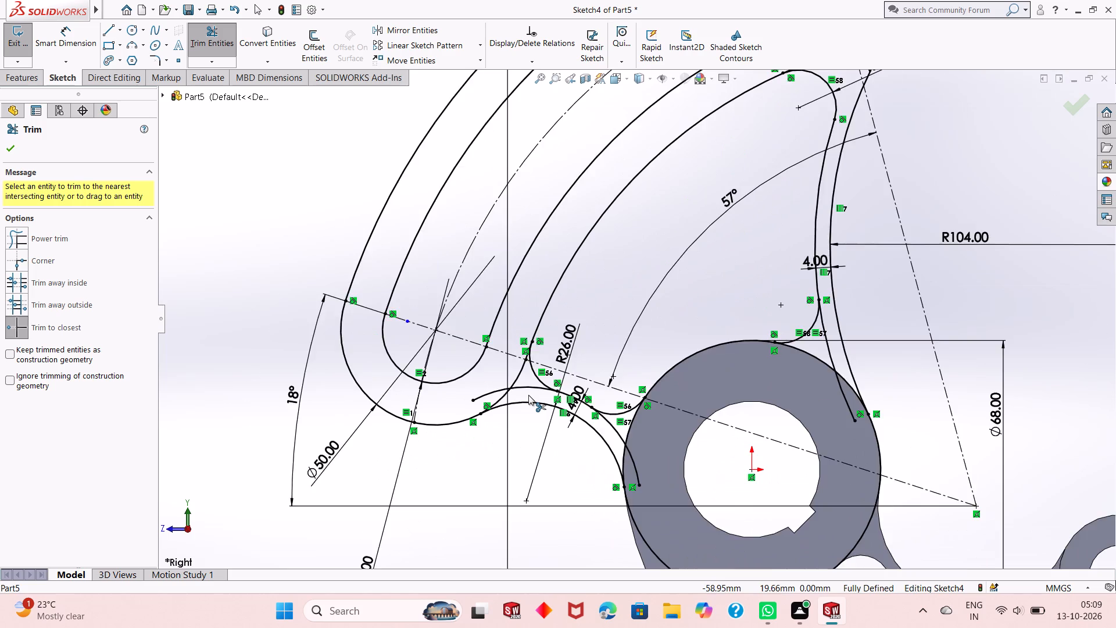
scroll(528, 395, "down", 1)
left_click(481, 383)
left_click(529, 376)
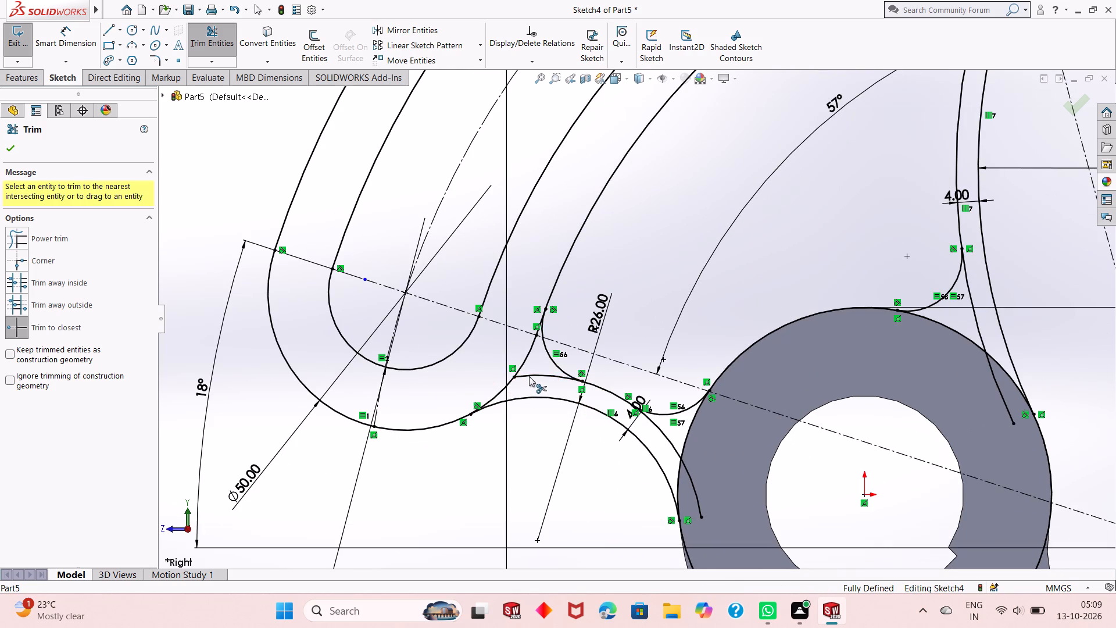
left_click(695, 487)
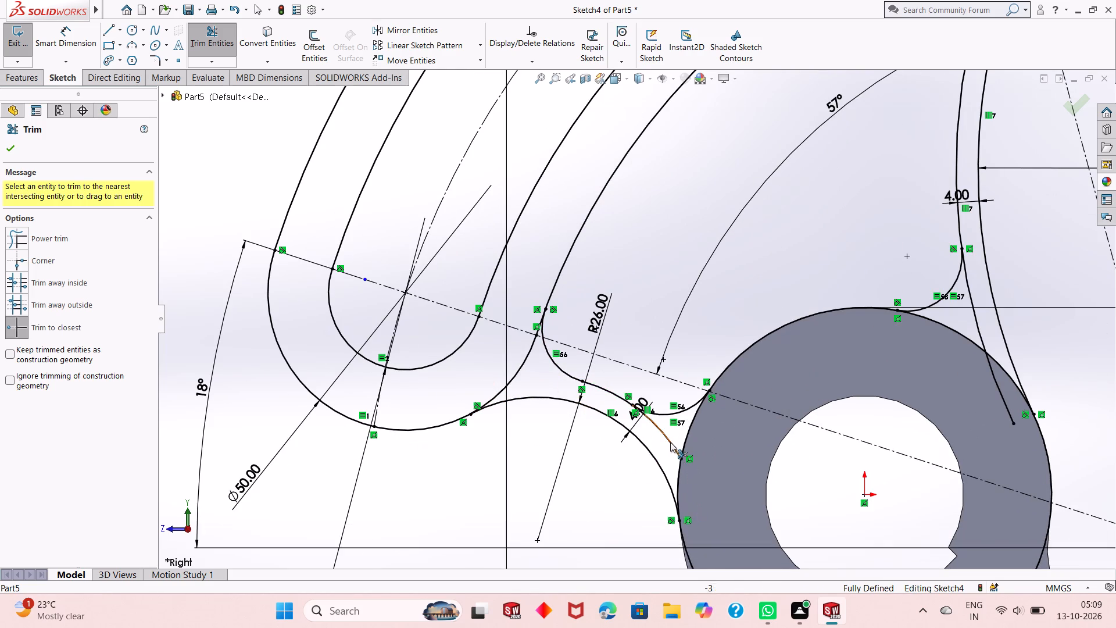
left_click(670, 441)
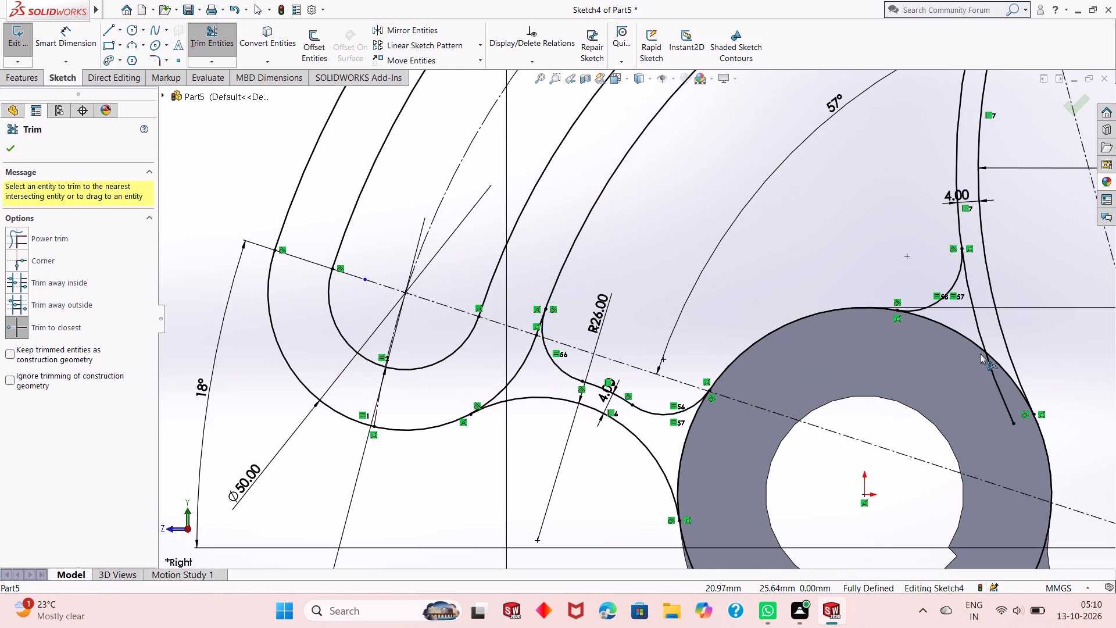
left_click(989, 369)
left_click(975, 326)
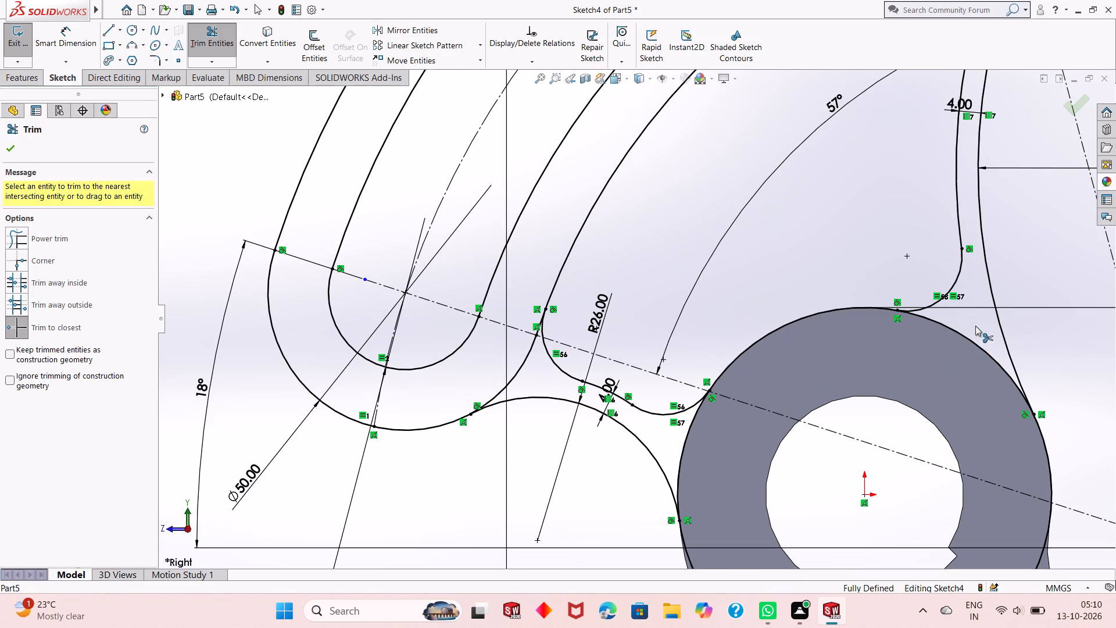
Trim away the lower part of the hub circle between the hub ends of the R104 and R26 arcs.
scroll(687, 426, "up", 4)
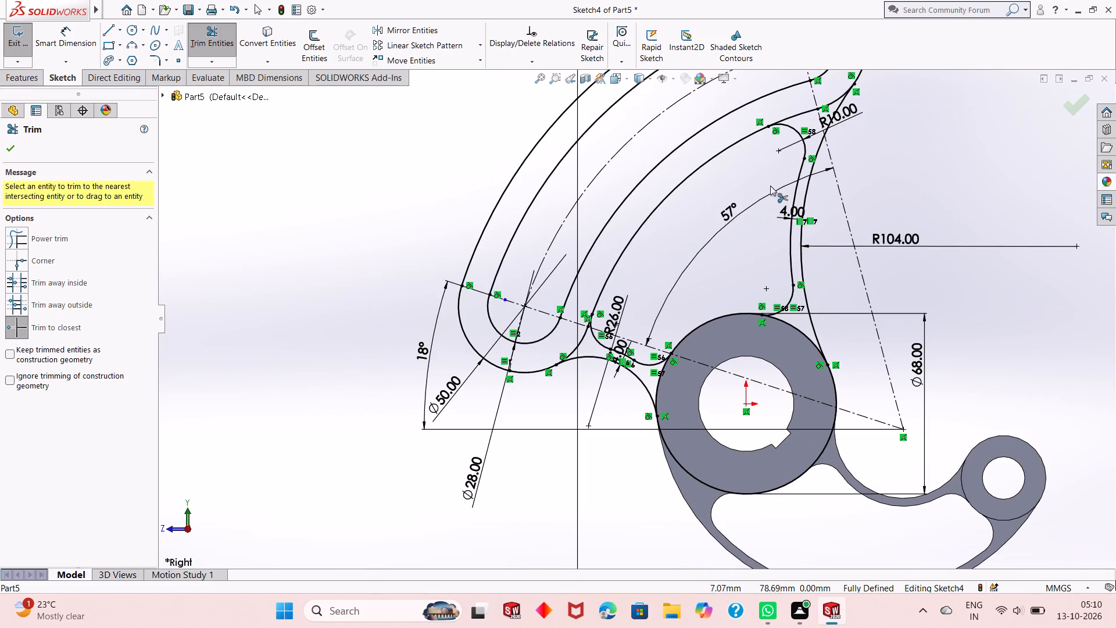
scroll(829, 106, "down", 2)
scroll(629, 430, "down", 1)
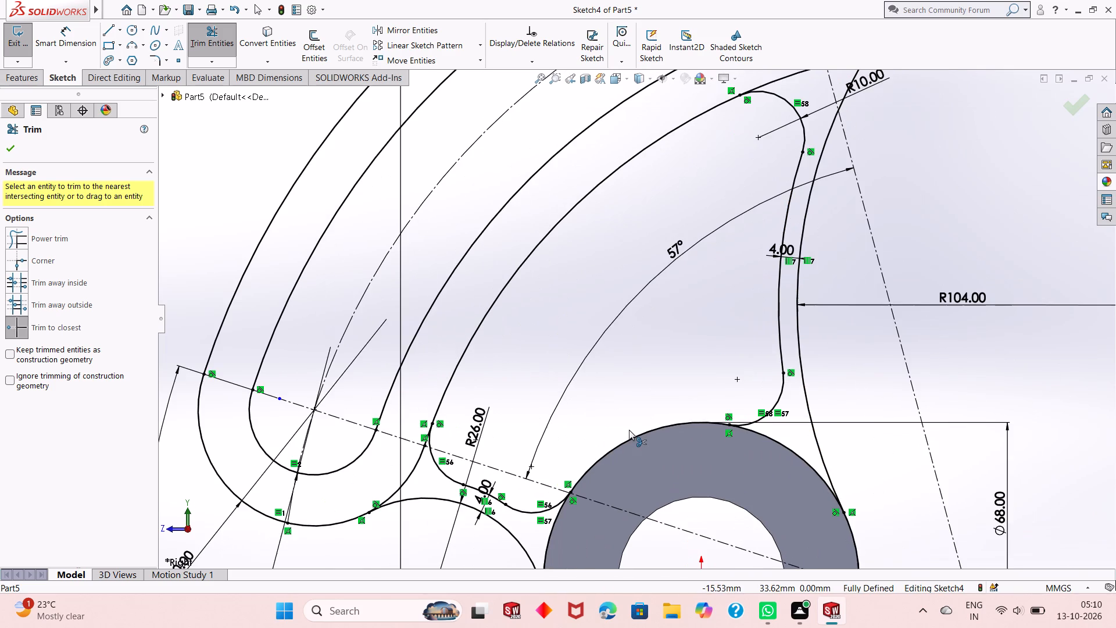
scroll(629, 430, "up", 2)
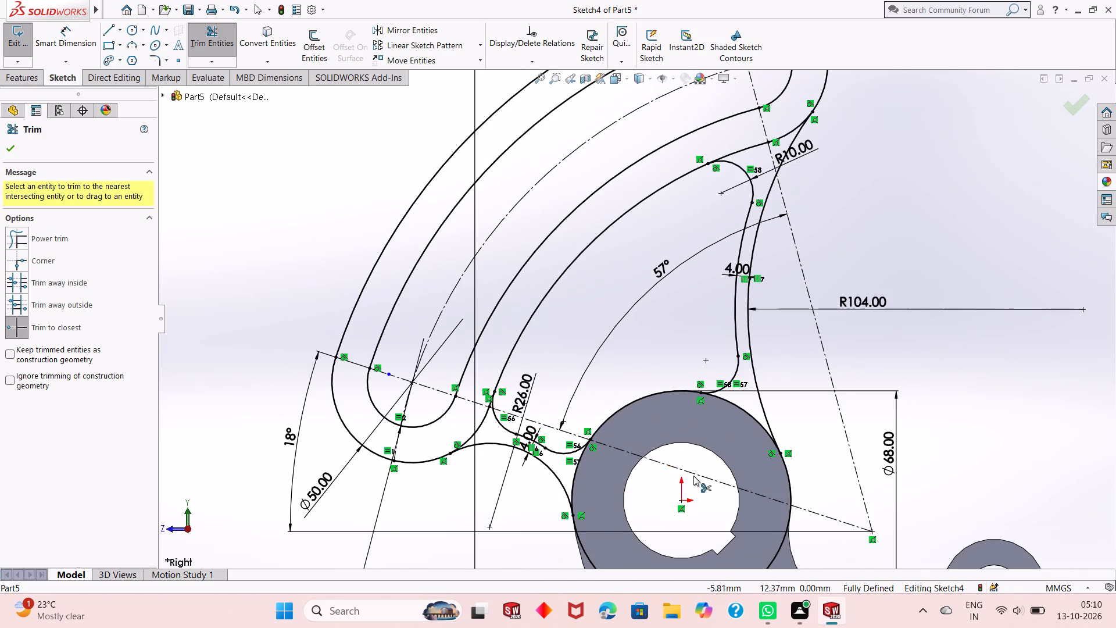
left_click(789, 491)
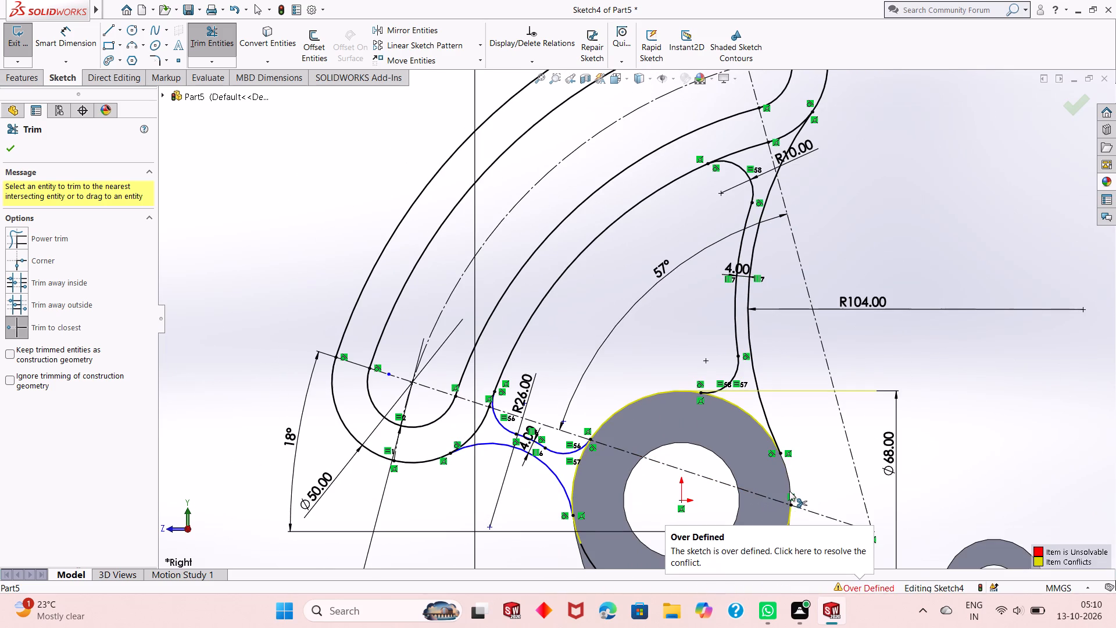
scroll(714, 445, "down", 2)
scroll(714, 445, "up", 3)
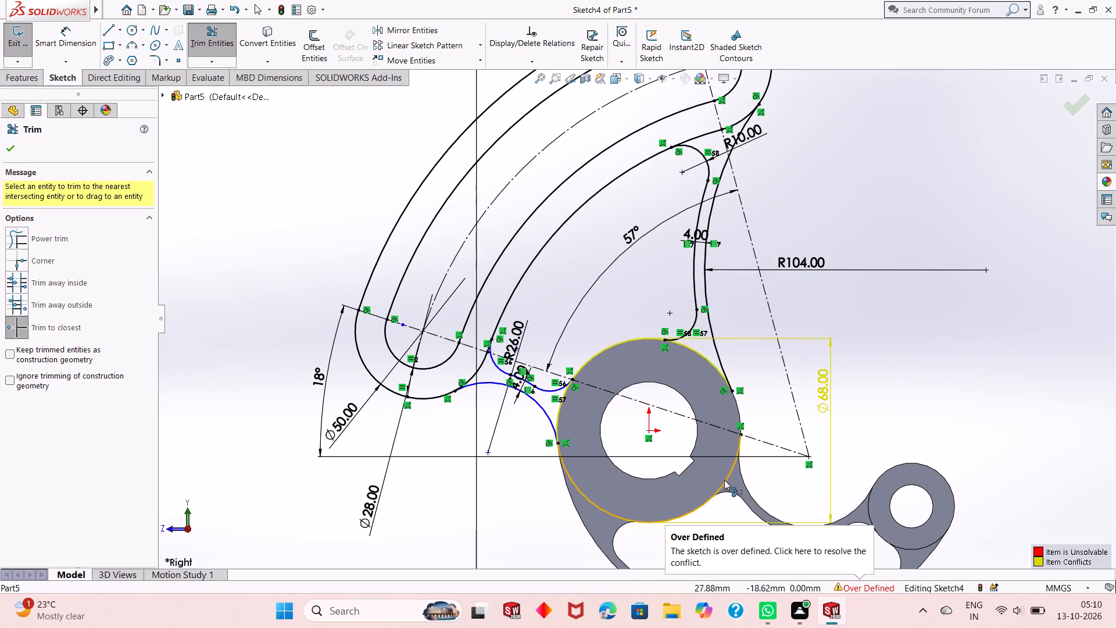
left_click(724, 480)
scroll(634, 401, "down", 3)
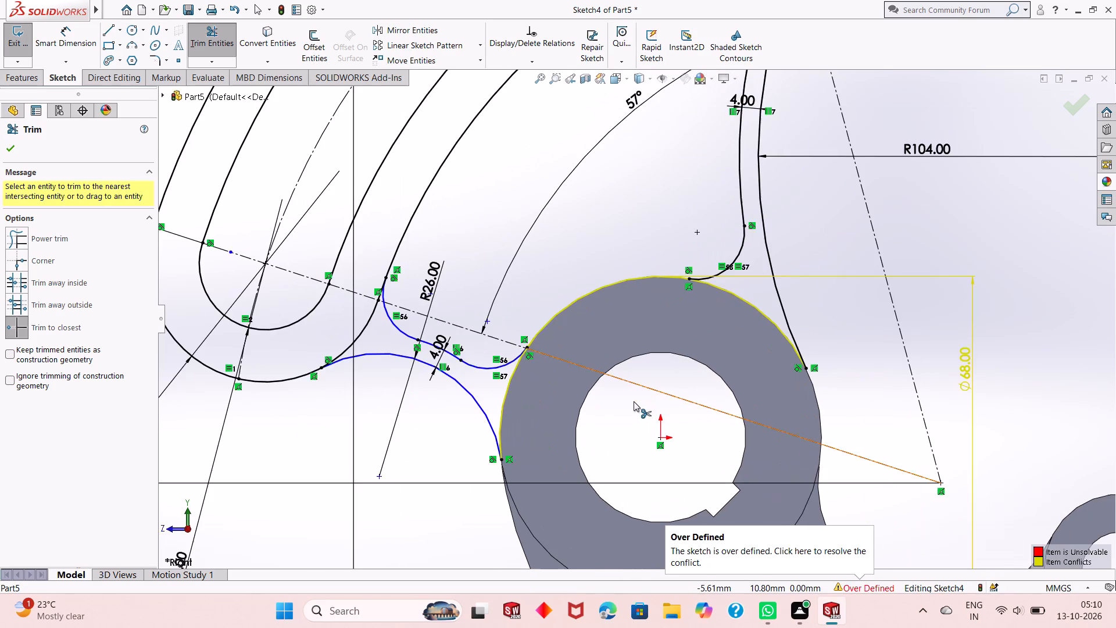
scroll(563, 366, "up", 2)
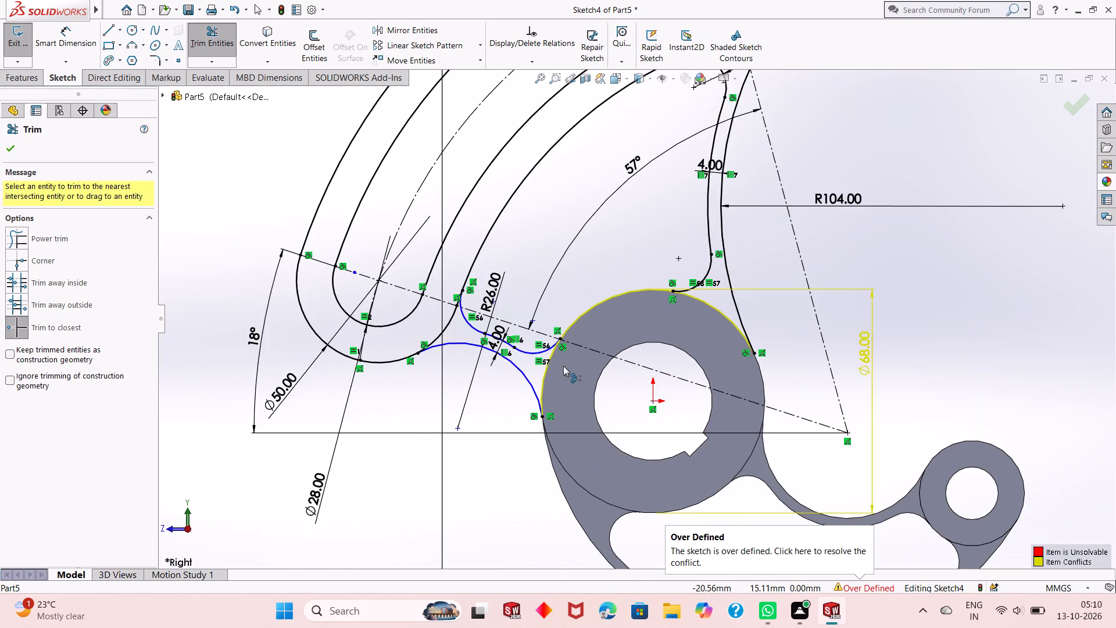
scroll(546, 314, "down", 2)
key("Escape")
scroll(587, 355, "down", 3)
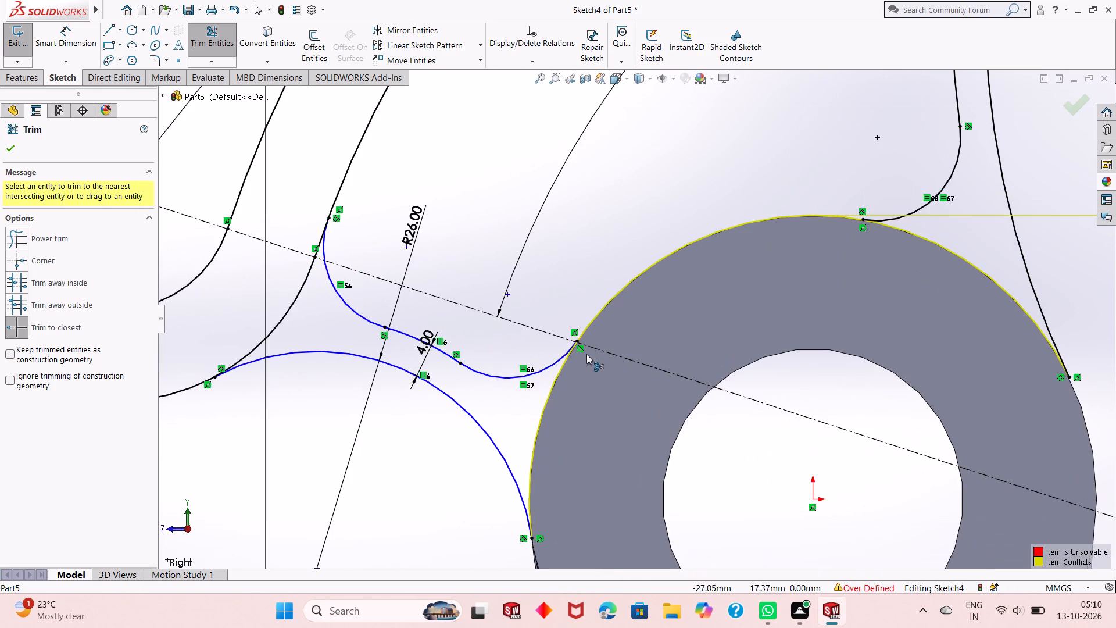
key("Escape")
key("Escape")
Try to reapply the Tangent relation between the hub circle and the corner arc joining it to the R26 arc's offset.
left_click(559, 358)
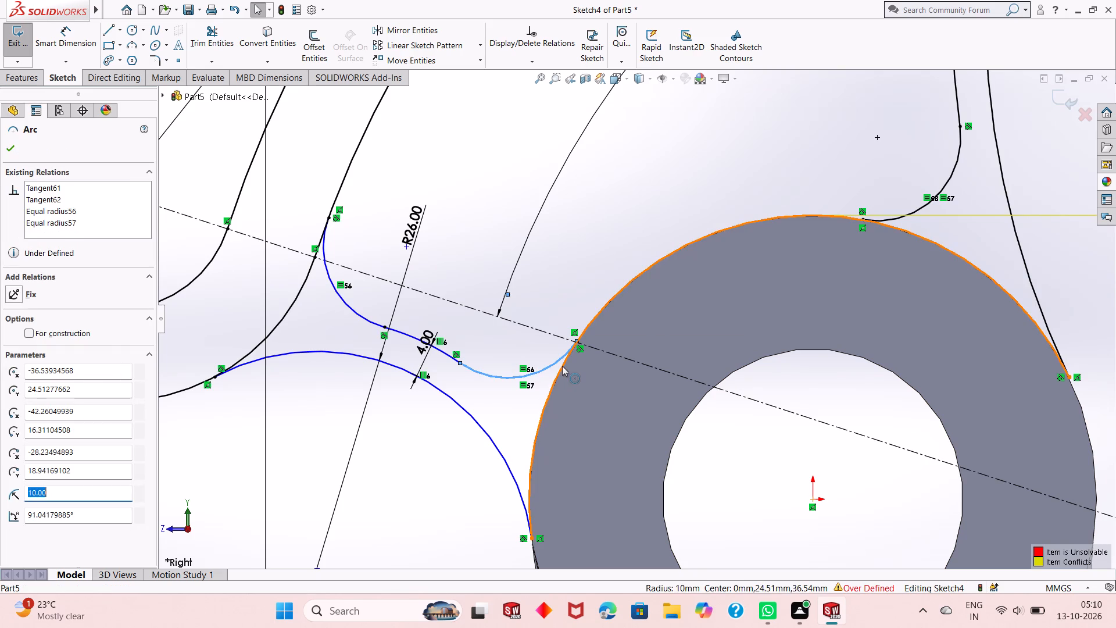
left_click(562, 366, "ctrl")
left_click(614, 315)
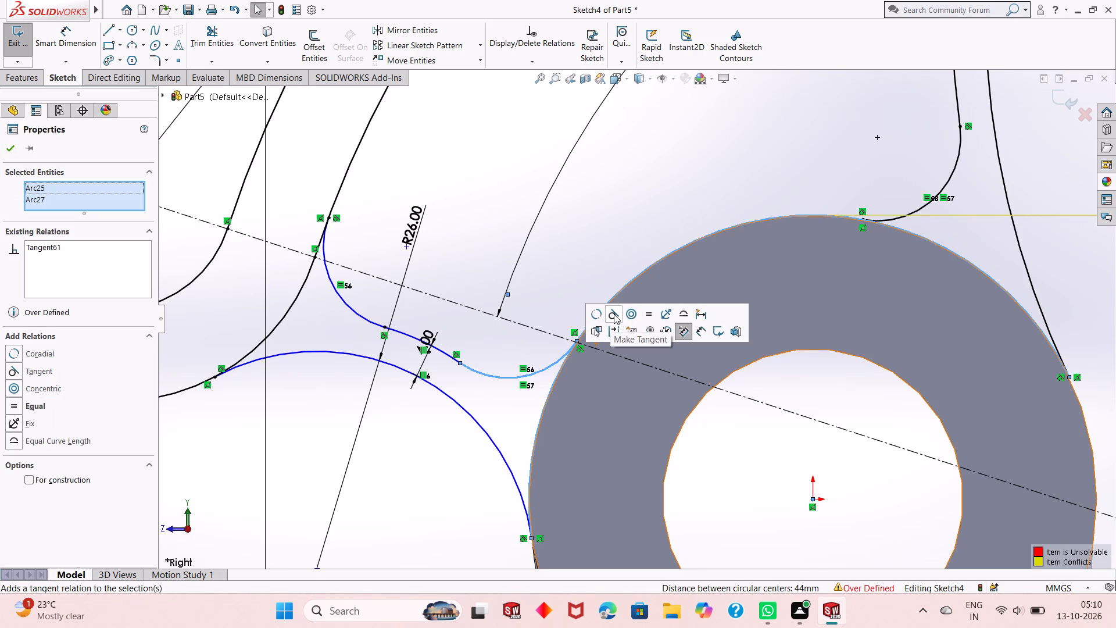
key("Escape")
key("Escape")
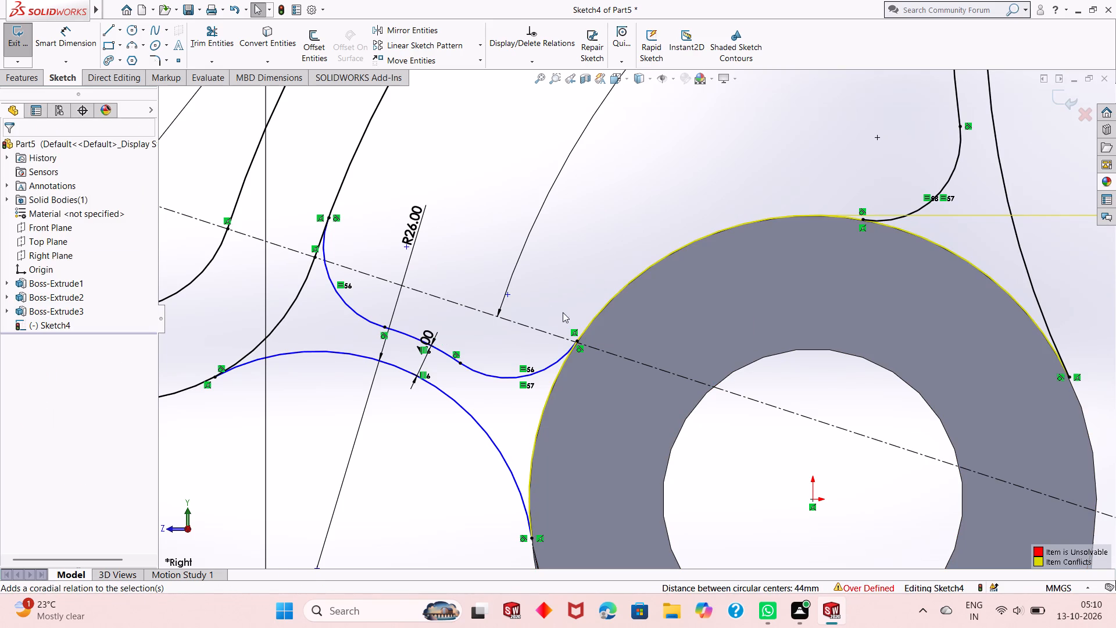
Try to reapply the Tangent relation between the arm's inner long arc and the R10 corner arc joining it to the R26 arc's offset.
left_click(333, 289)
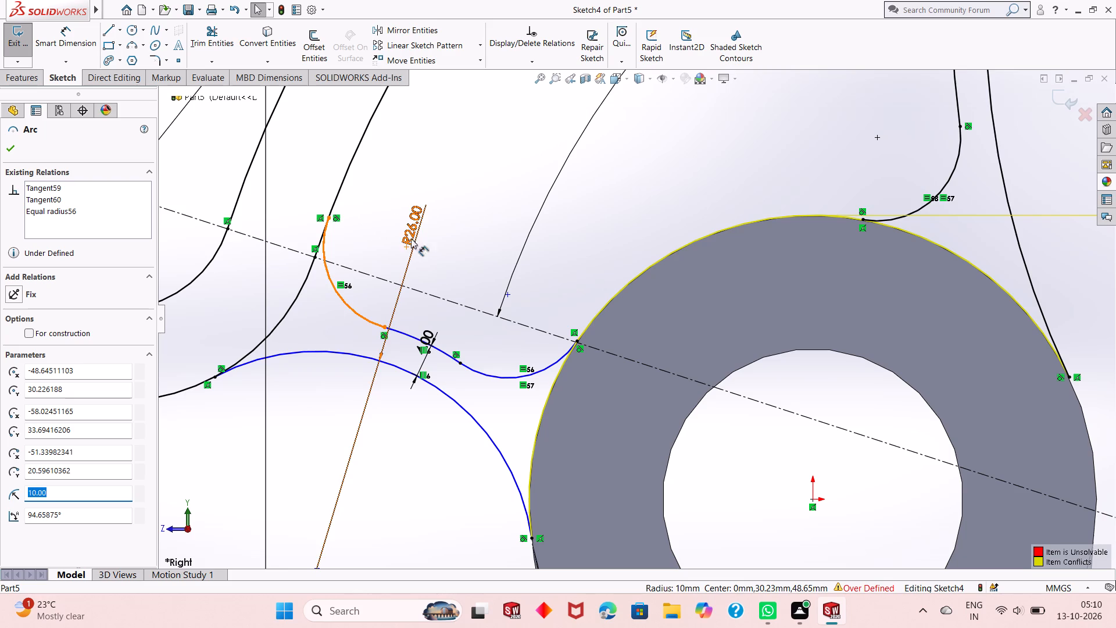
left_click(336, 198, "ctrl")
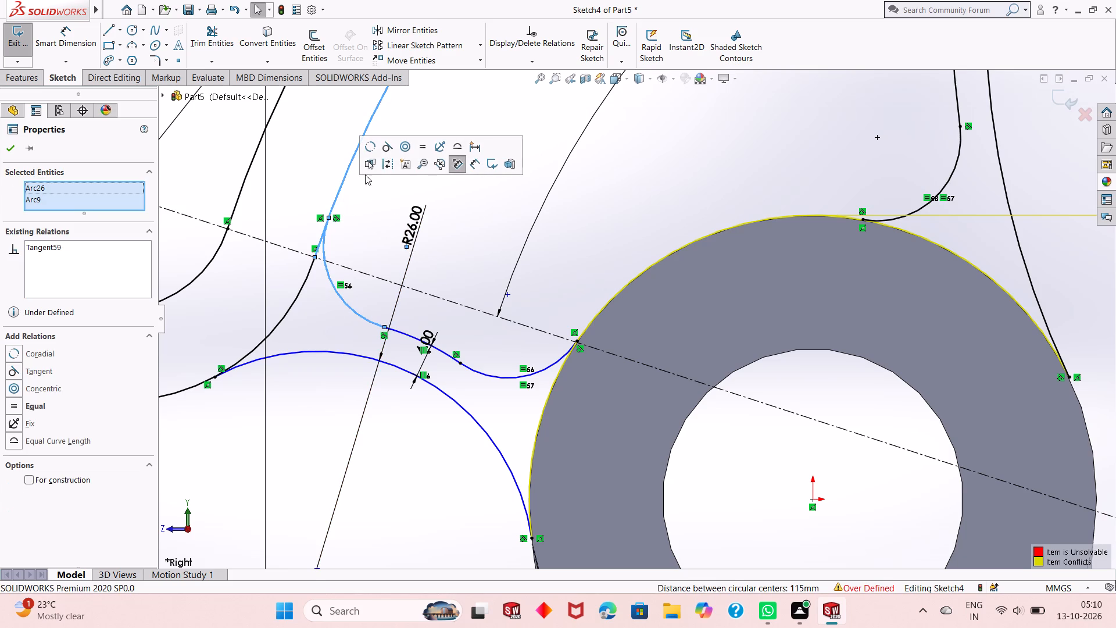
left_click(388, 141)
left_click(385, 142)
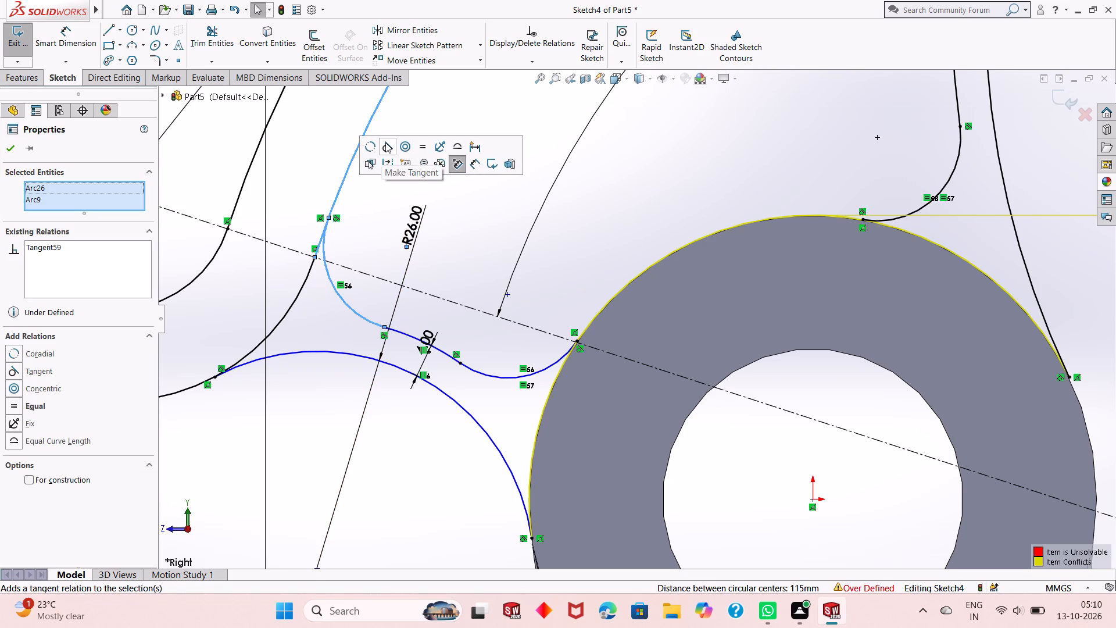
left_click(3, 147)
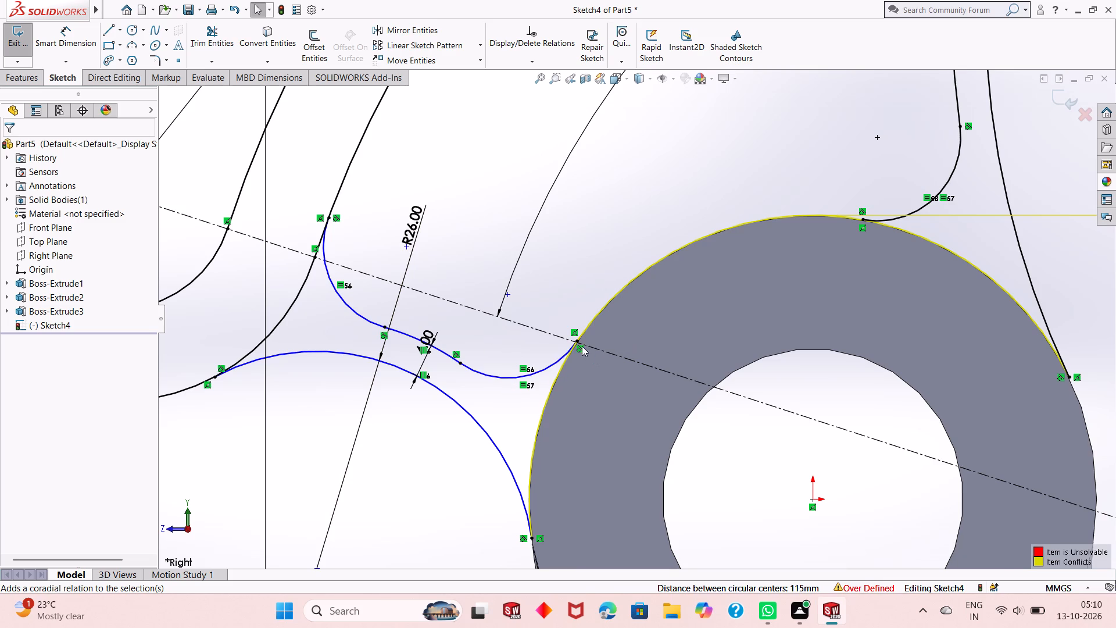
Delete the Ø68 diameter dimension from the hub circle in the arm sketch.
scroll(581, 347, "down", 15)
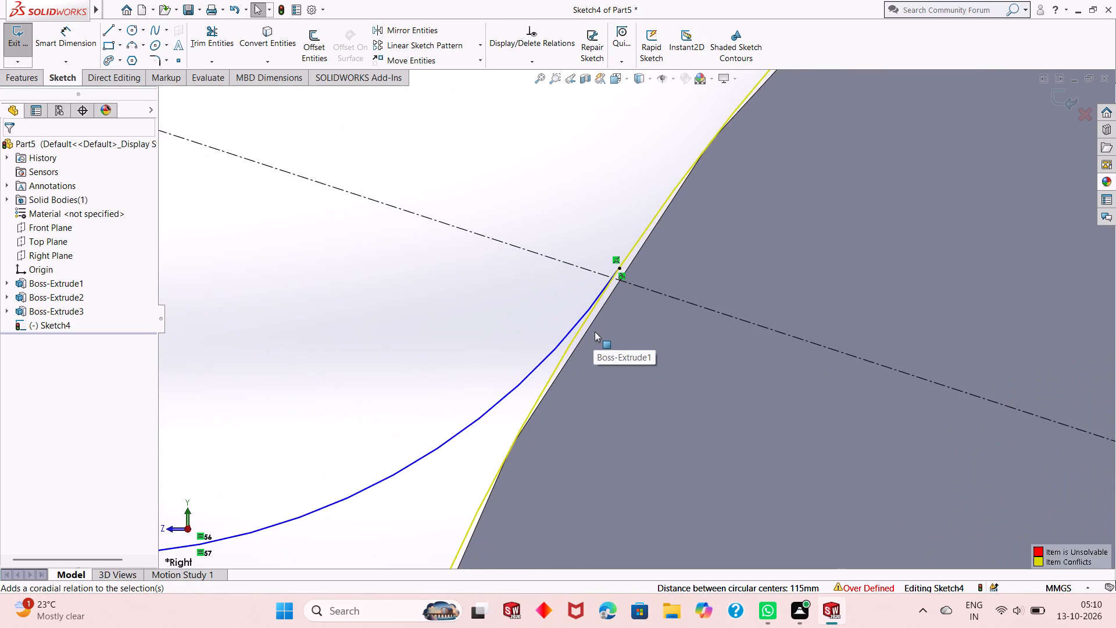
scroll(595, 331, "up", 20)
right_click(967, 336)
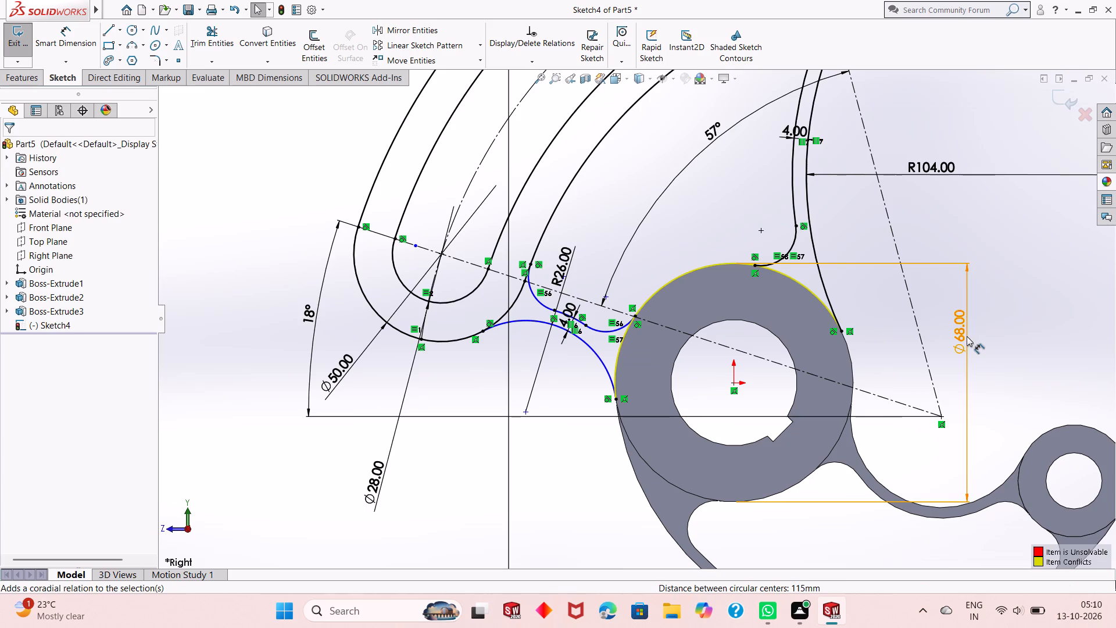
left_click(964, 465)
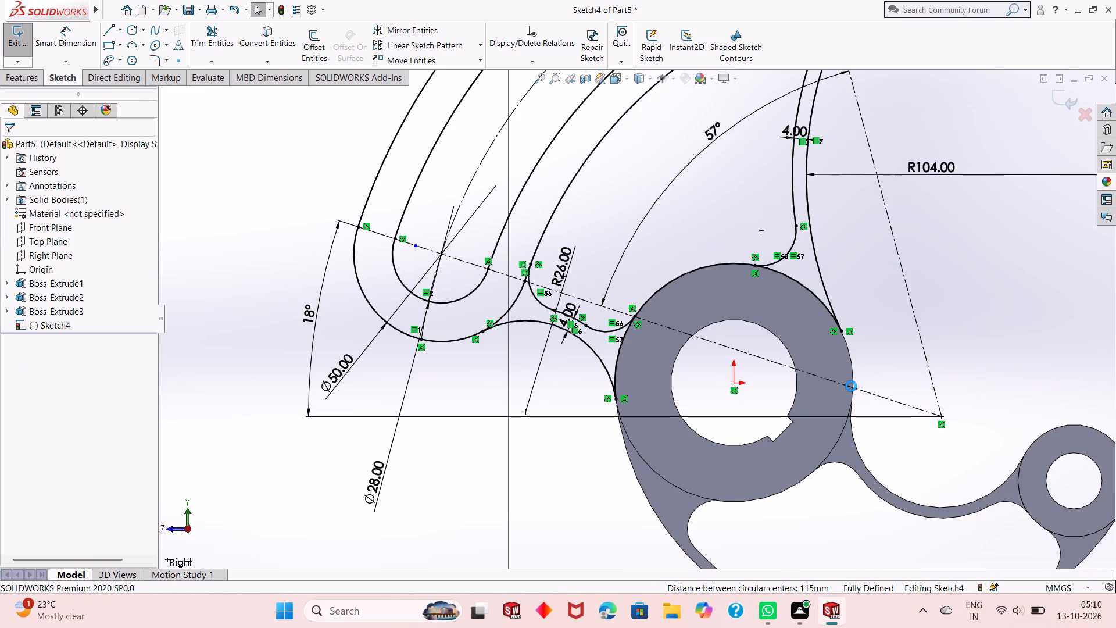
Extrude the slotted band and the two rib regions joining it to the hub 25 mm, Mid Plane, with results merged.
scroll(652, 294, "up", 3)
scroll(689, 234, "down", 2)
scroll(502, 268, "up", 2)
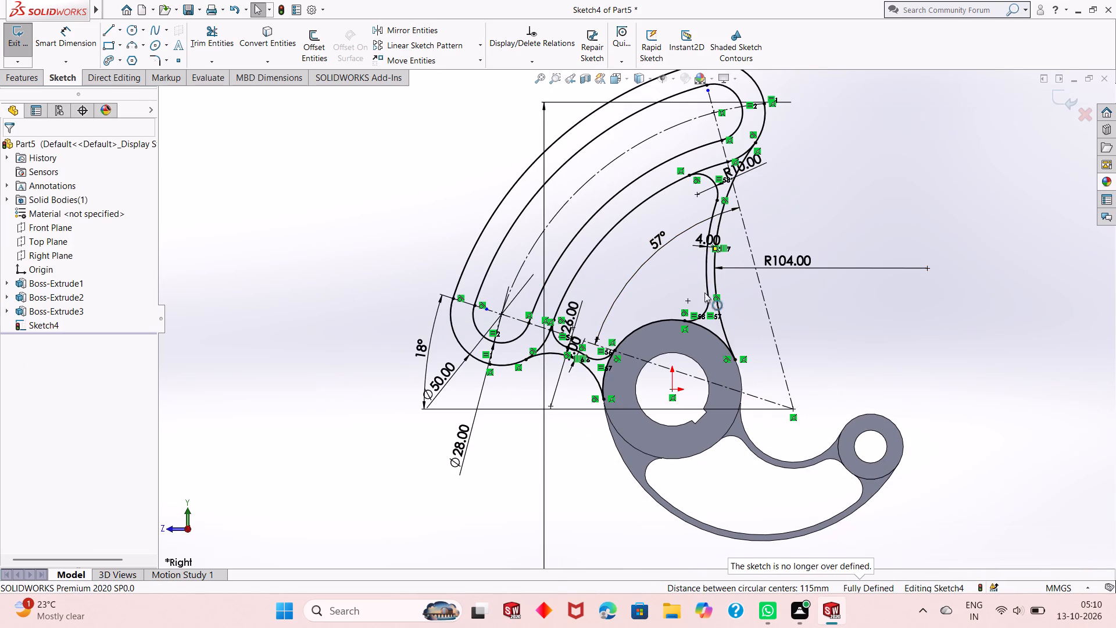
scroll(575, 291, "up", 1)
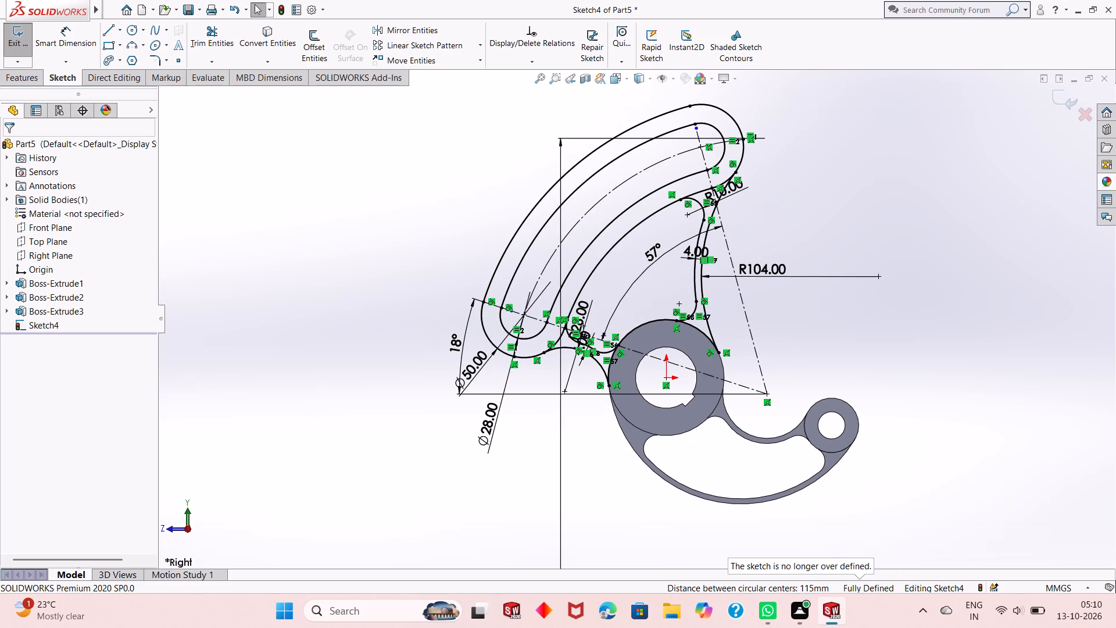
left_click(22, 84)
left_click(28, 55)
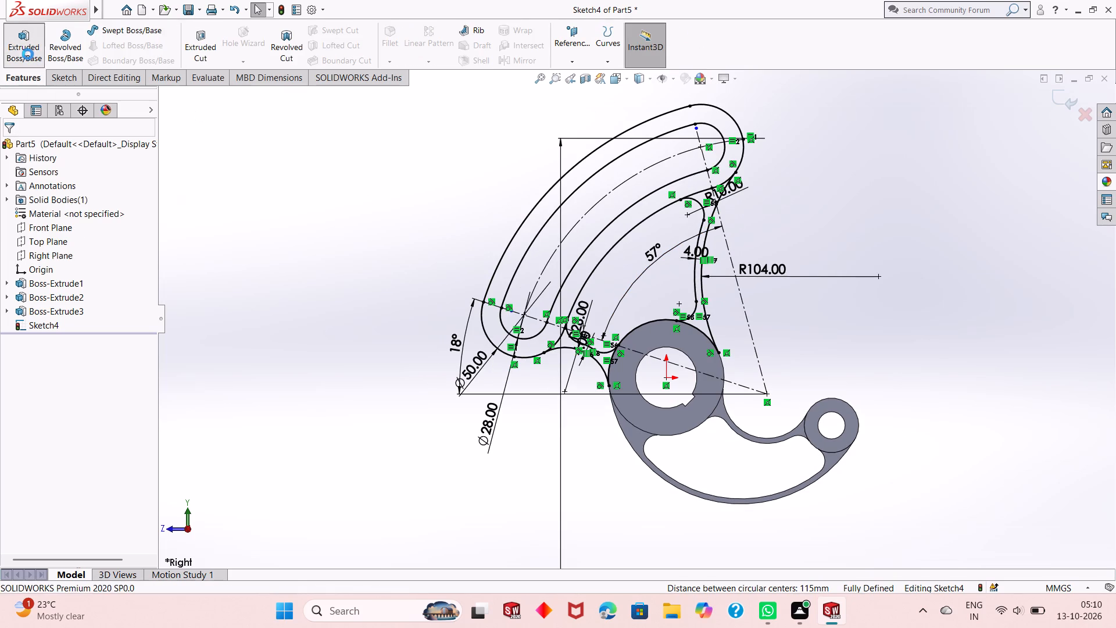
scroll(601, 272, "up", 2)
middle_click_drag(765, 252, 763, 254)
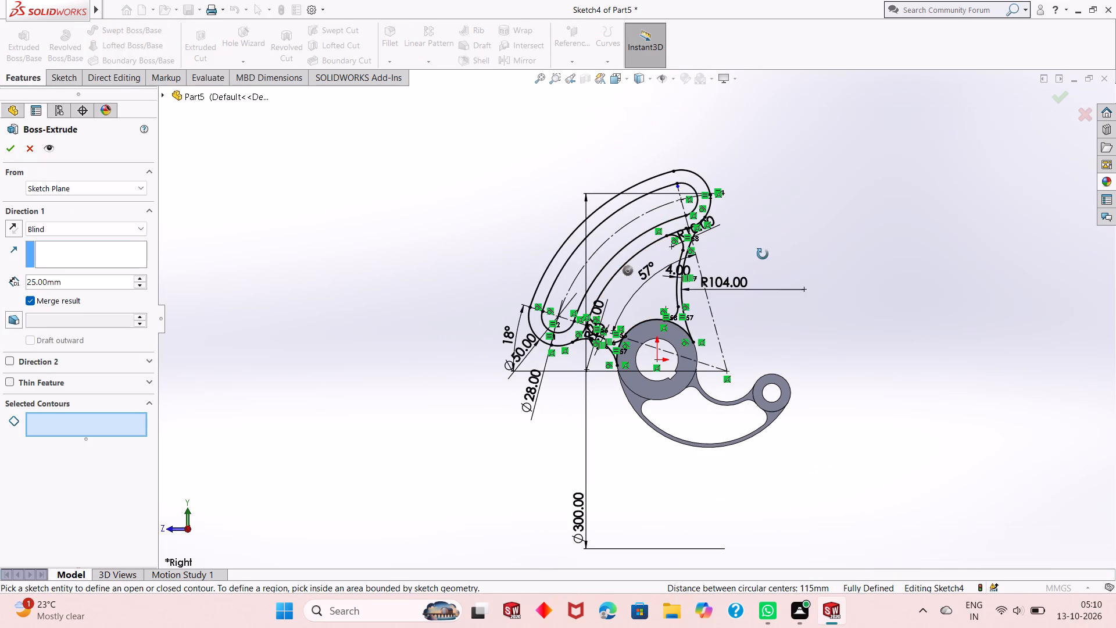
middle_click_drag(763, 254, 728, 302)
scroll(617, 194, "down", 3)
left_click(652, 210)
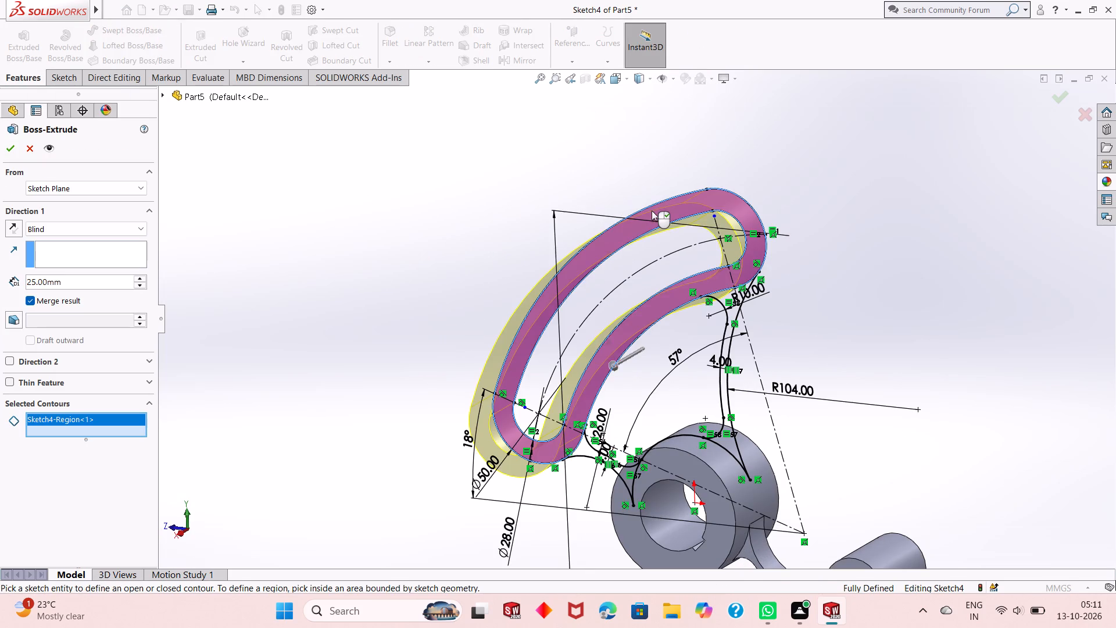
left_click(728, 444)
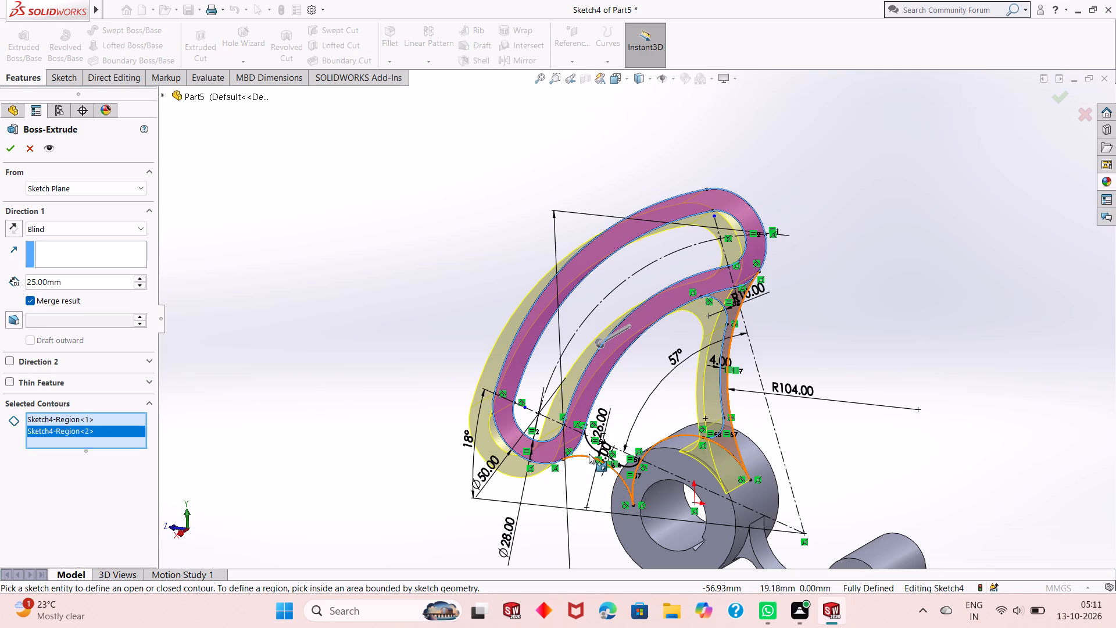
left_click(585, 450)
middle_click_drag(713, 473, 741, 456)
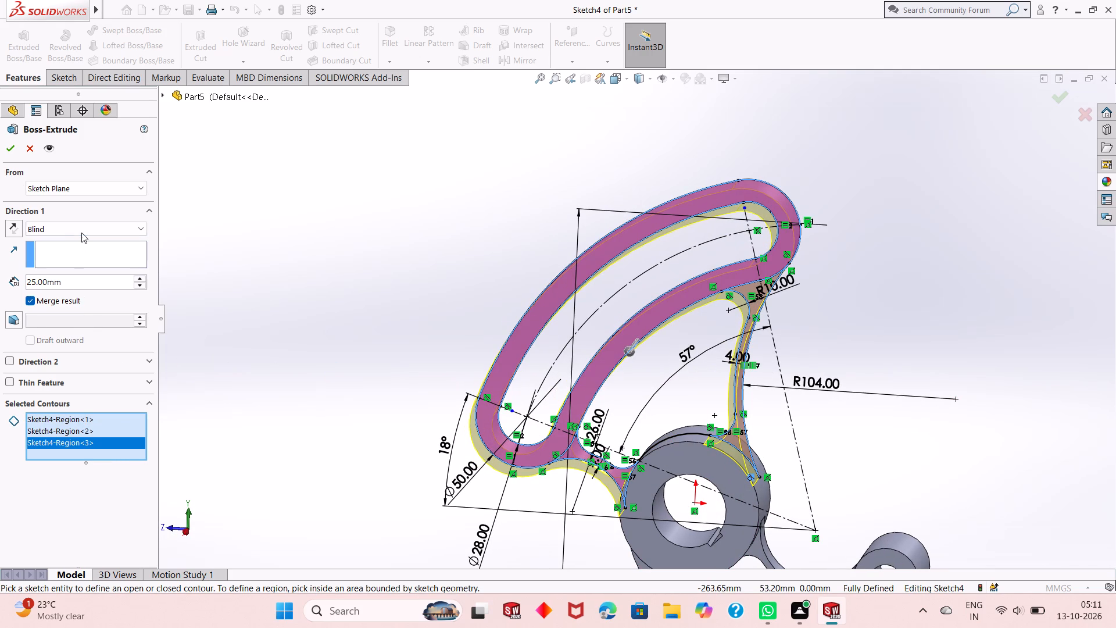
left_click(82, 232)
left_click(87, 302)
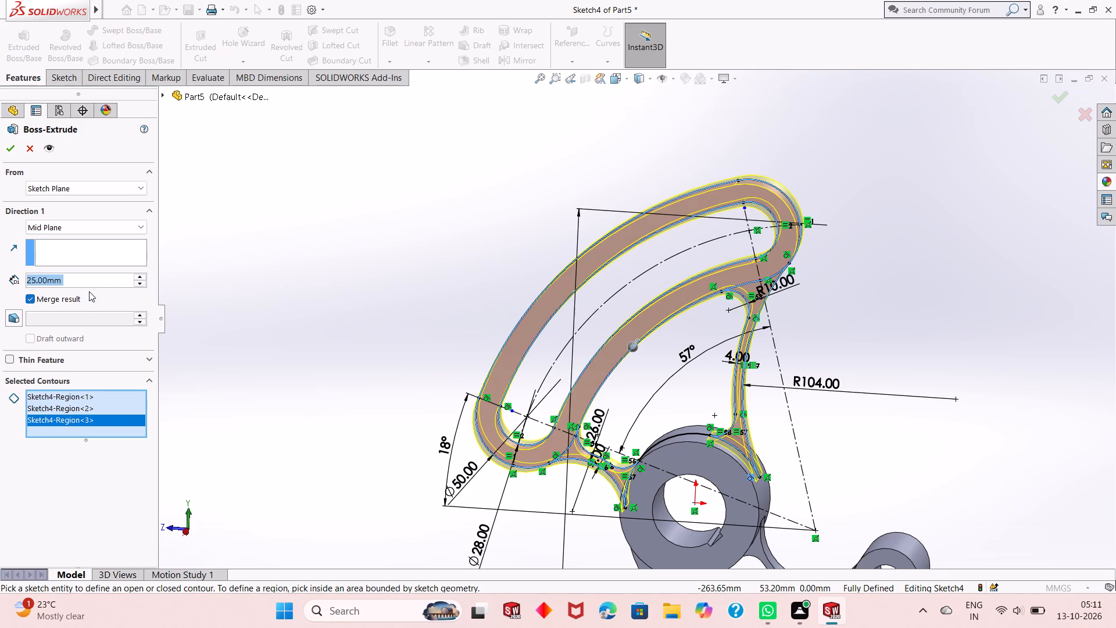
left_click(17, 158)
left_click(17, 155)
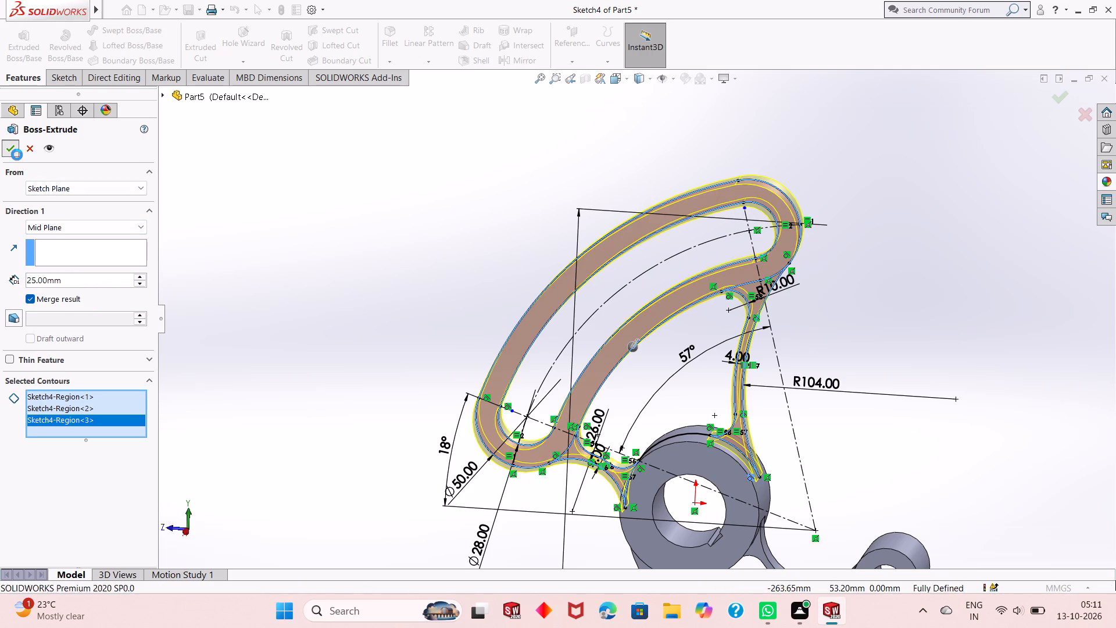
left_click(335, 248)
Examine the lever from several sides, checking the slotted arm and its ribs where they meet the hub.
scroll(588, 352, "up", 2)
middle_click_drag(589, 352, 587, 333)
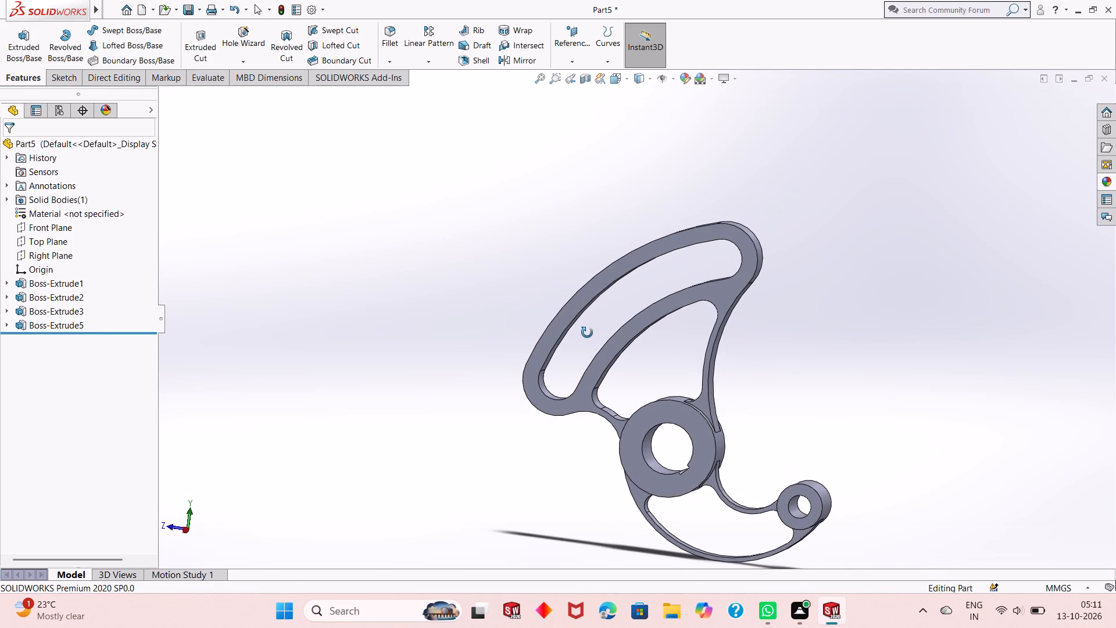
middle_click_drag(587, 333, 437, 348)
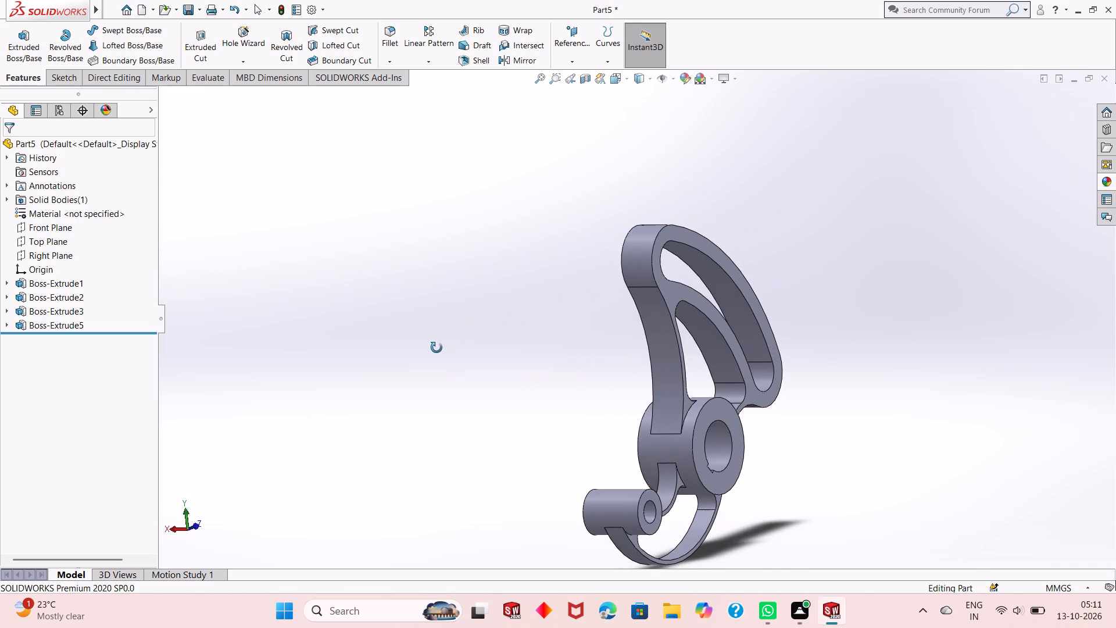
middle_click_drag(437, 348, 563, 370)
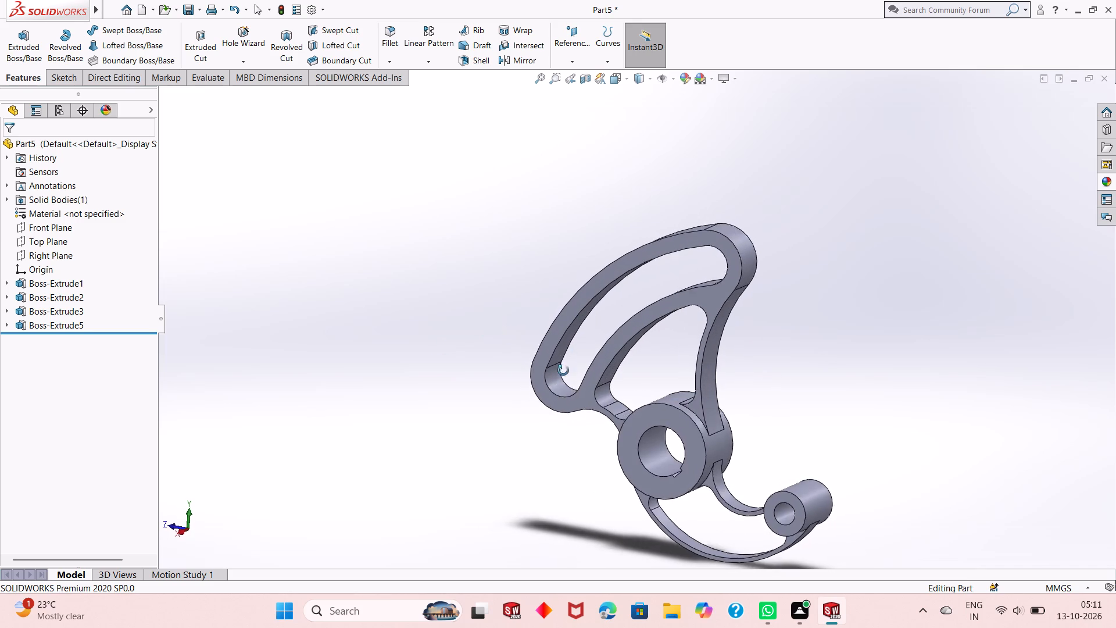
middle_click_drag(563, 370, 562, 372)
scroll(573, 411, "up", 2)
scroll(648, 398, "down", 3)
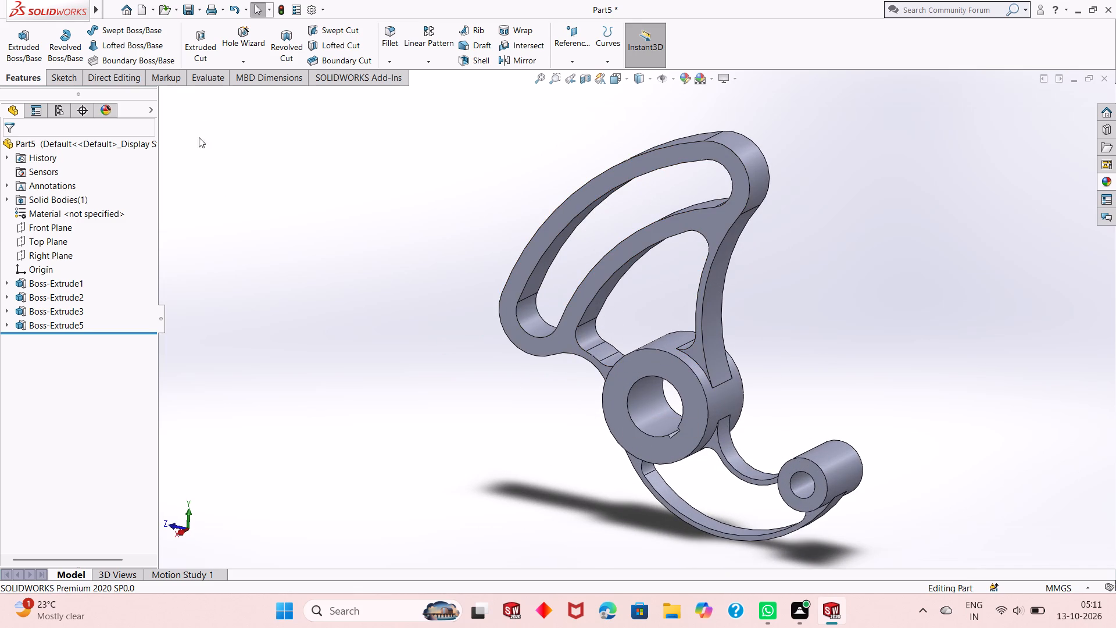
Set up a 1 mm × 45° chamfer on the hub's outer and bore edges at both end faces.
left_click(388, 62)
left_click(394, 93)
scroll(649, 449, "down", 2)
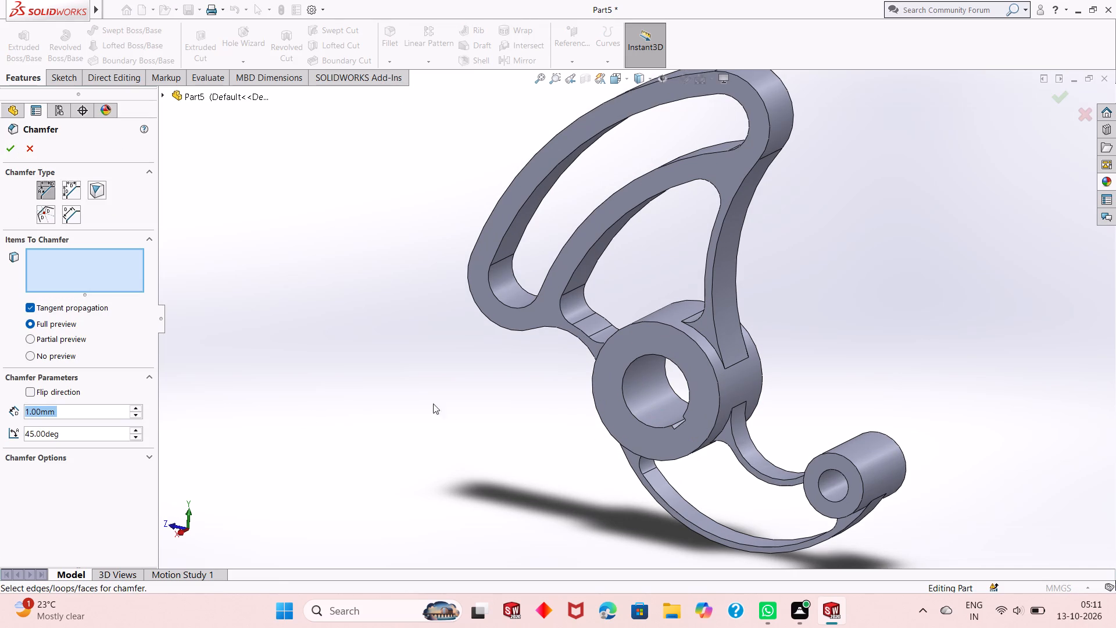
left_click(628, 367)
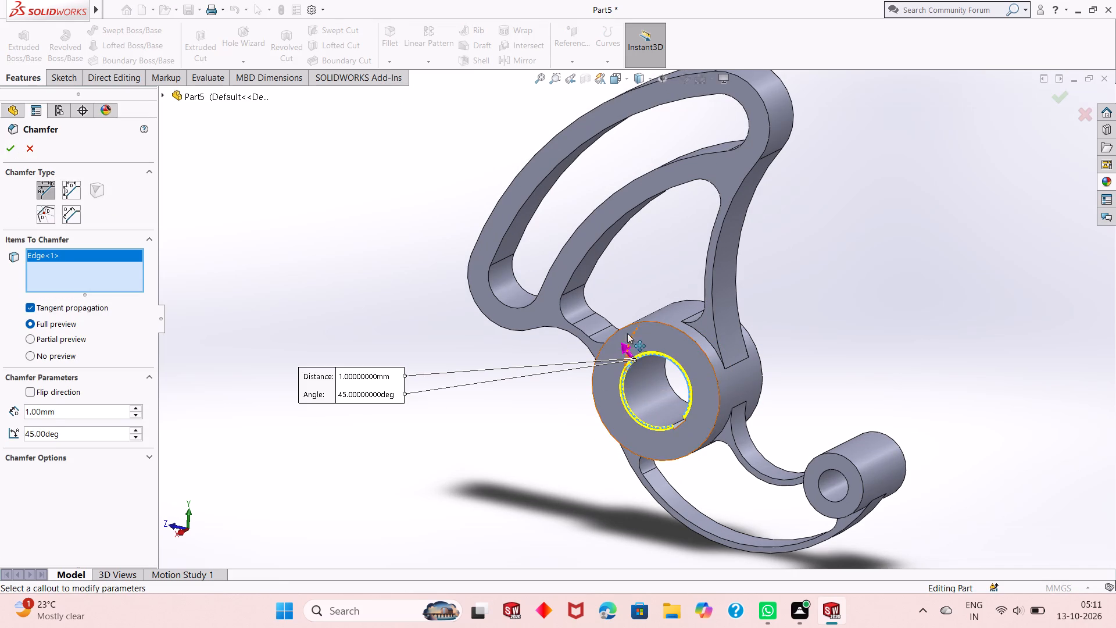
left_click(629, 324)
middle_click_drag(849, 356, 640, 459)
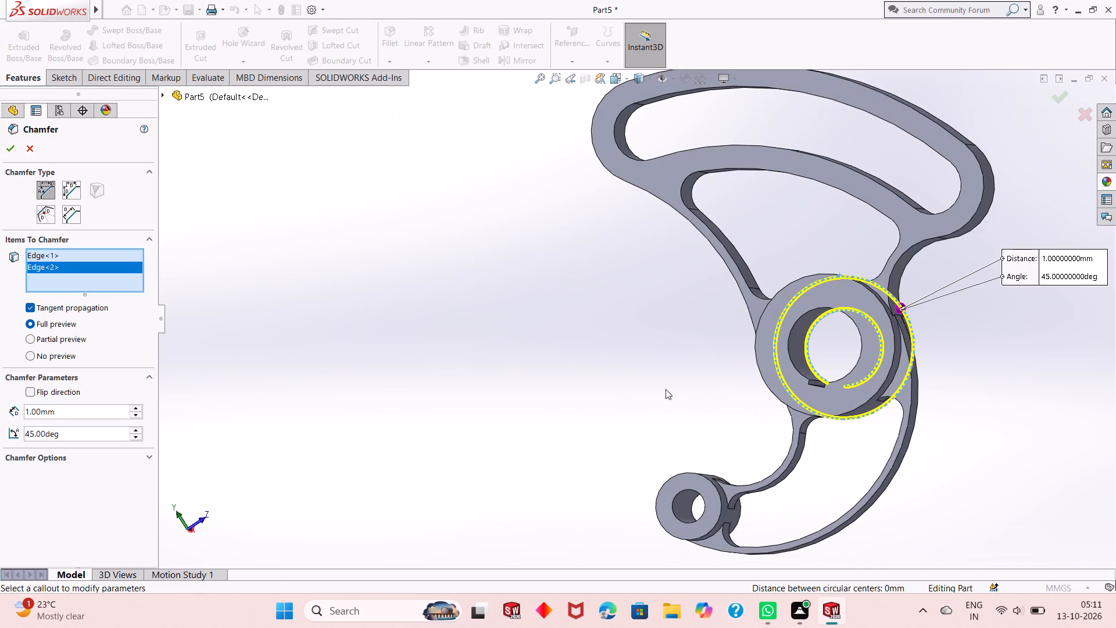
scroll(773, 293, "down", 3)
middle_click_drag(780, 360, 796, 460)
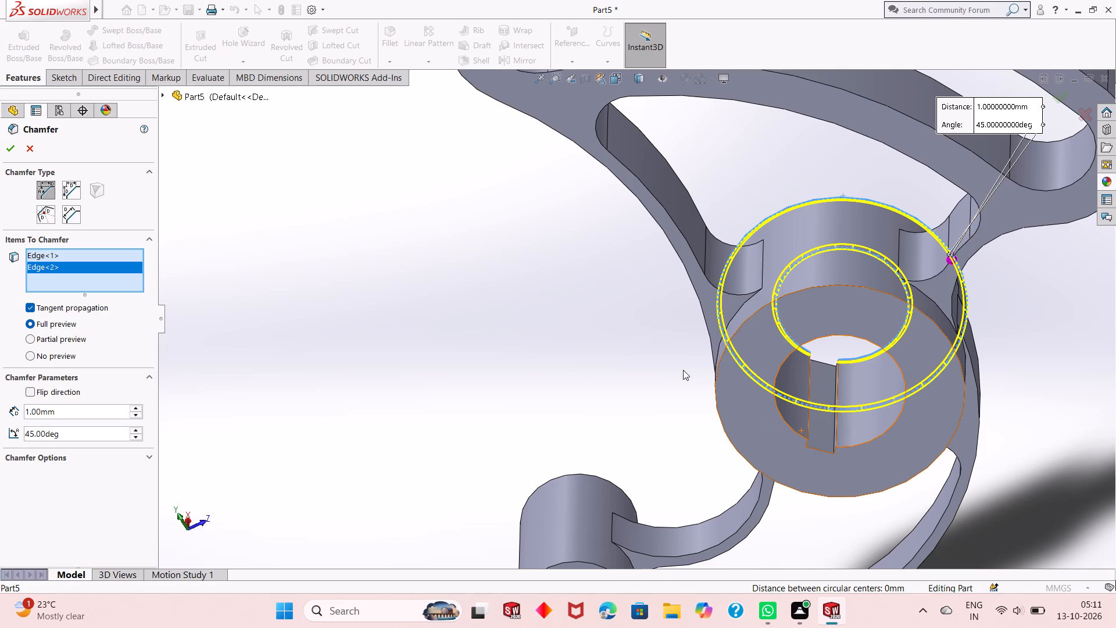
left_click(818, 287)
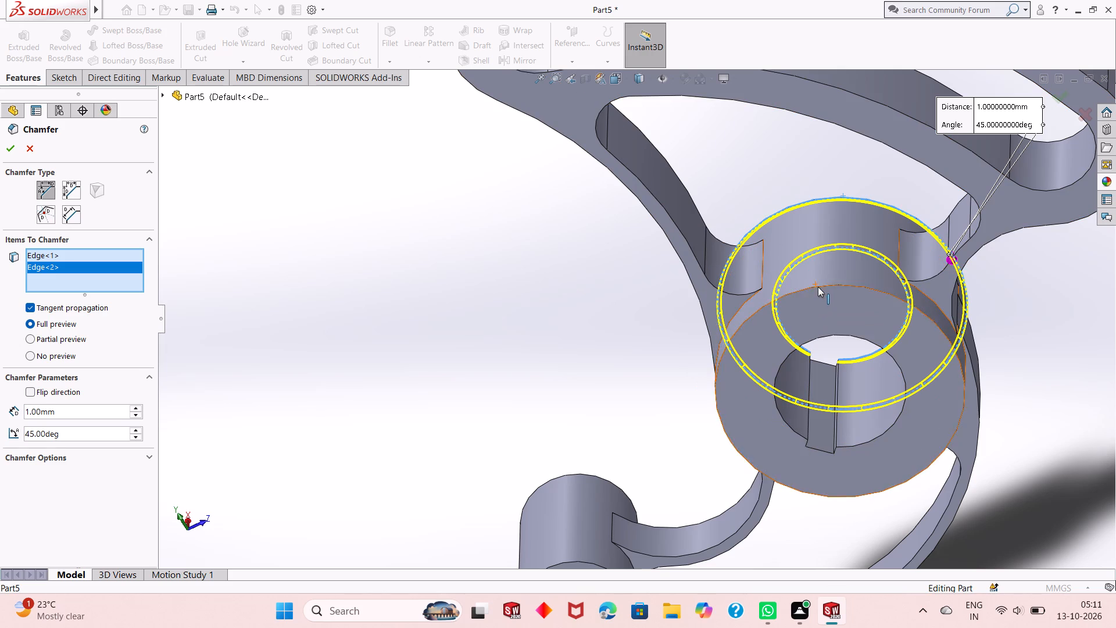
left_click(813, 341)
scroll(769, 373, "up", 4)
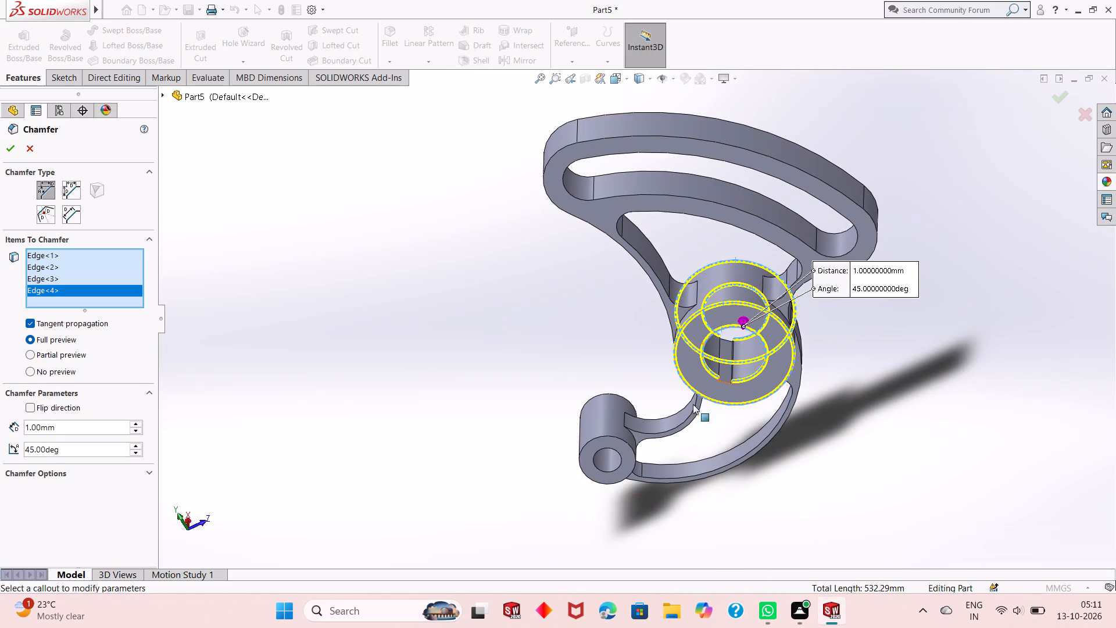
Add the small boss's bore edges at both ends to the 1 mm × 45° chamfer and complete it.
middle_click_drag(620, 518, 614, 470)
scroll(607, 457, "down", 7)
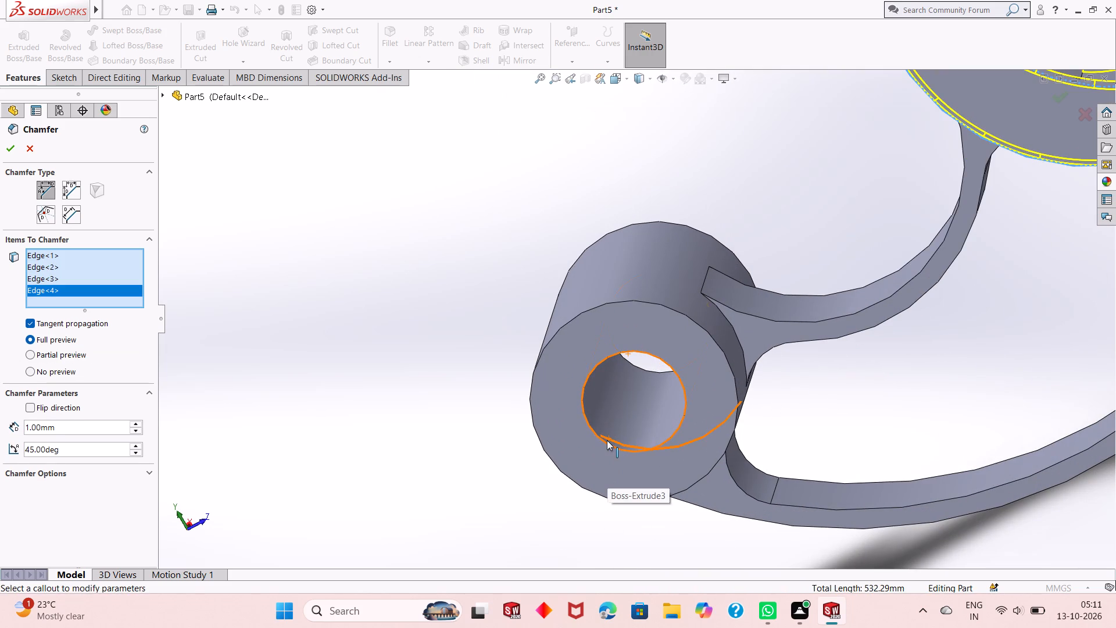
left_click(607, 442)
scroll(607, 427, "up", 1)
middle_click_drag(607, 427, 754, 355)
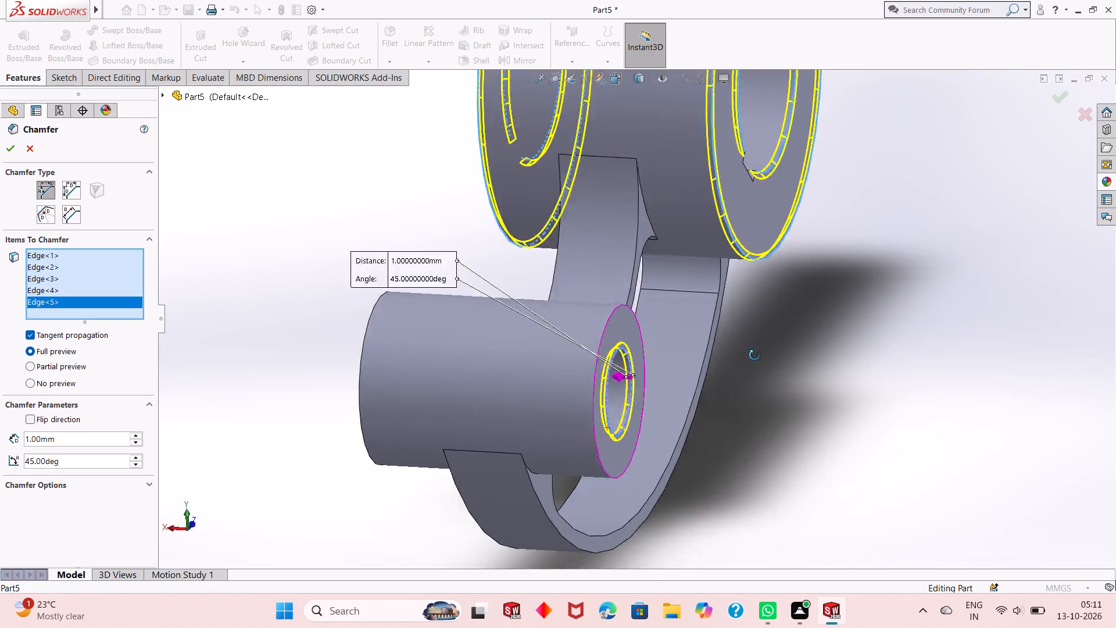
middle_click_drag(754, 355, 830, 321)
left_click(474, 397)
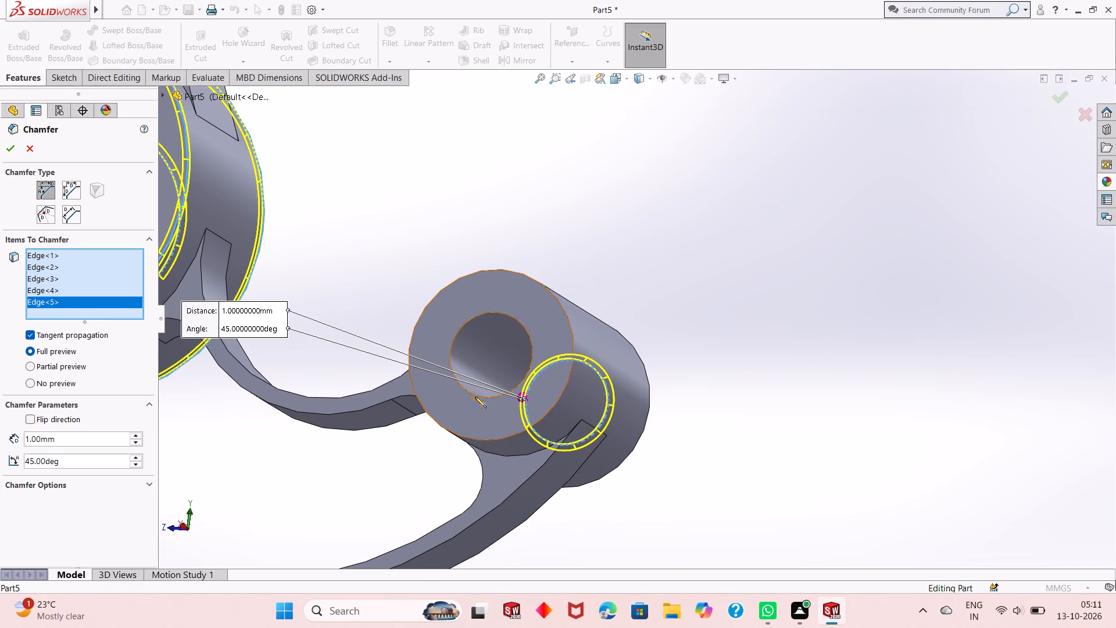
left_click(9, 150)
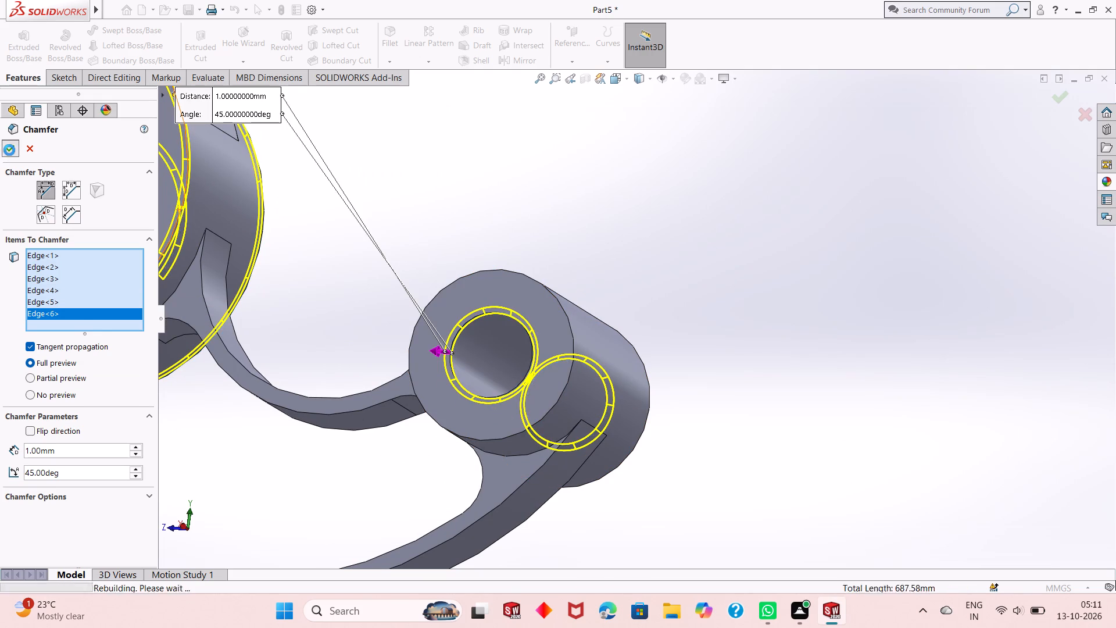
Colour the whole part light yellow using the standard colour swatches.
scroll(518, 292, "up", 6)
middle_click_drag(448, 252, 467, 297)
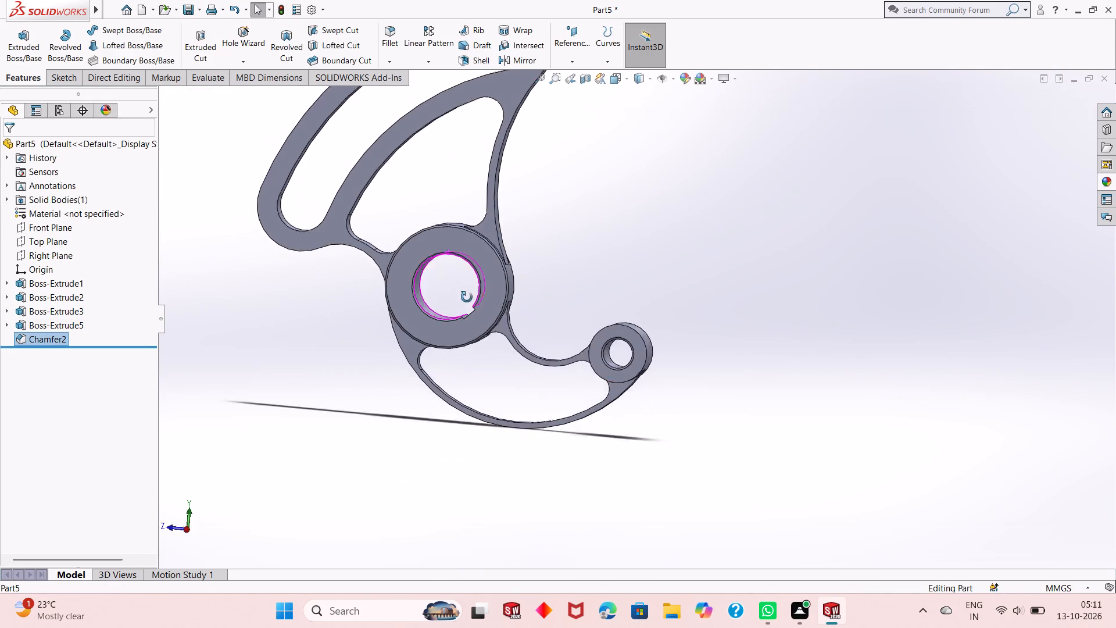
middle_click_drag(467, 297, 421, 367)
scroll(409, 319, "down", 2)
scroll(422, 328, "up", 4)
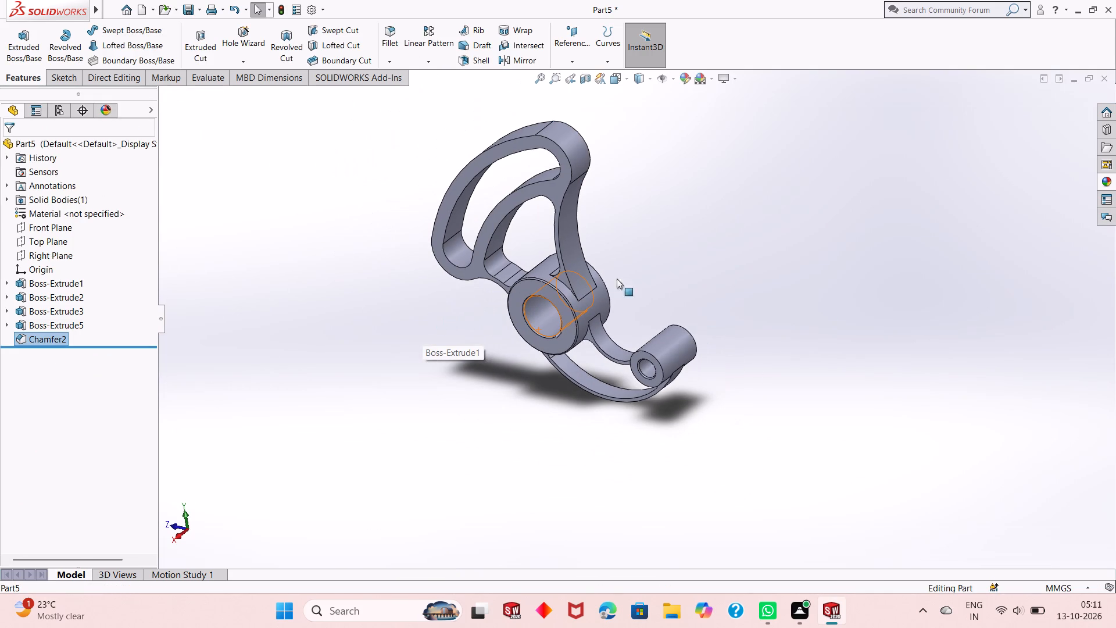
left_click(702, 113)
left_click(683, 78)
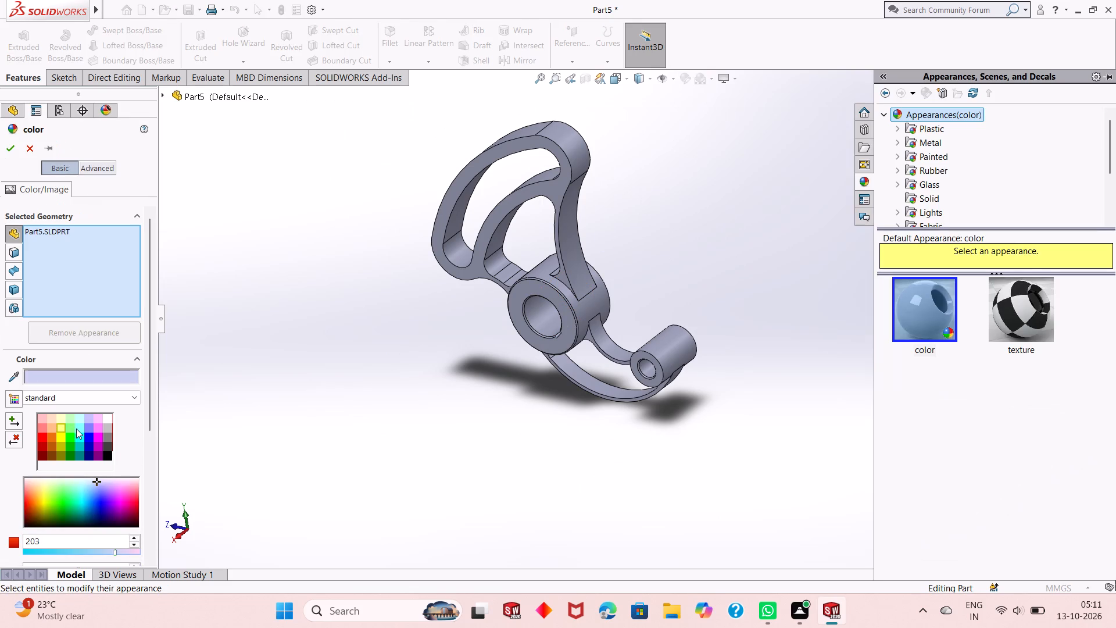
left_click(62, 427)
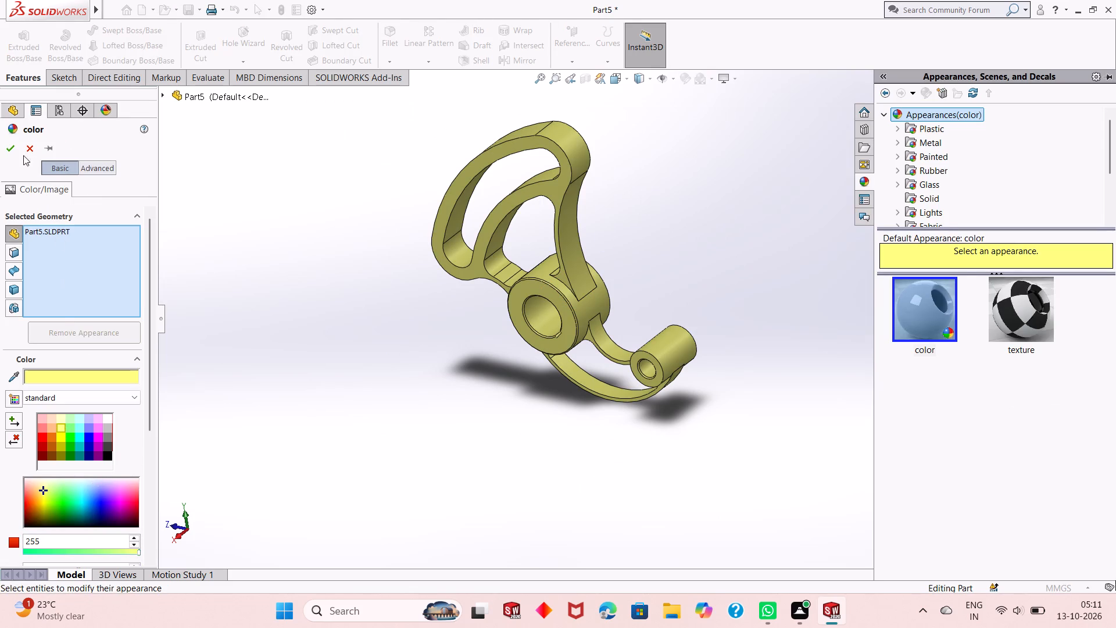
left_click(10, 144)
left_click(445, 309)
Examine the coloured lever from several sides, checking the hub, small boss and the edges of the slotted arm and ribs.
middle_click_drag(558, 274, 603, 253)
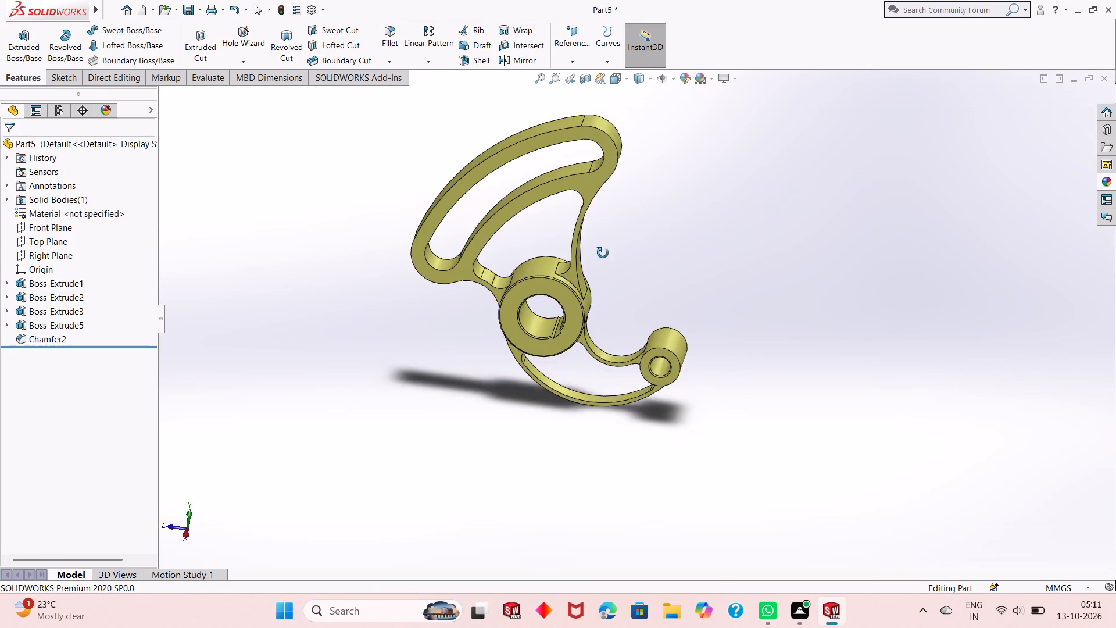
middle_click_drag(603, 253, 567, 216)
scroll(603, 253, "up", 1)
scroll(560, 266, "down", 2)
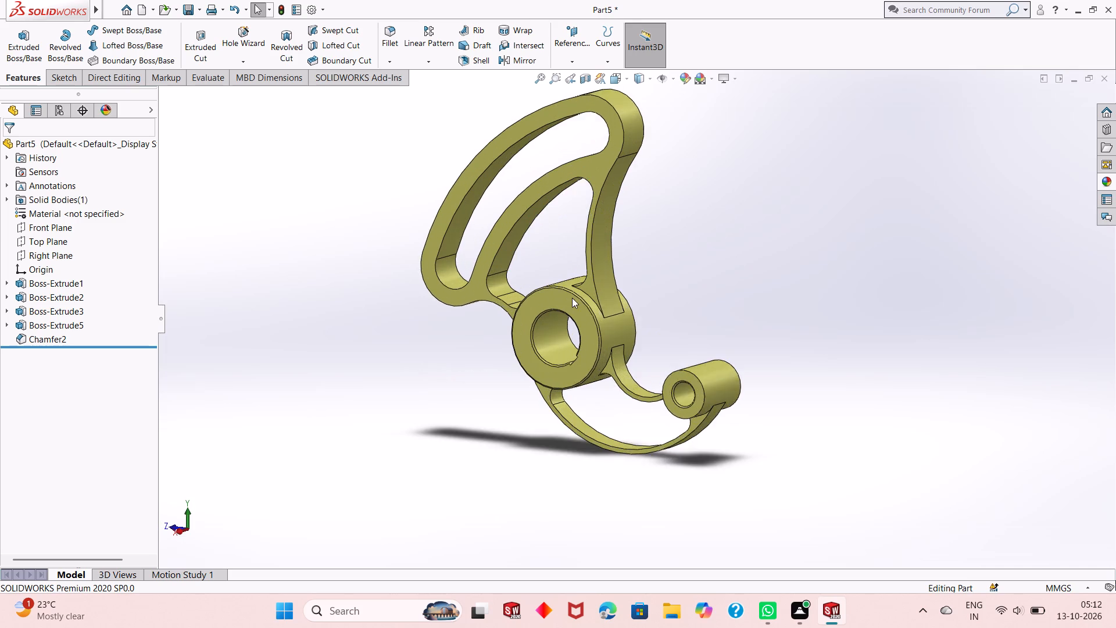
scroll(572, 298, "down", 2)
middle_click_drag(591, 303, 570, 359)
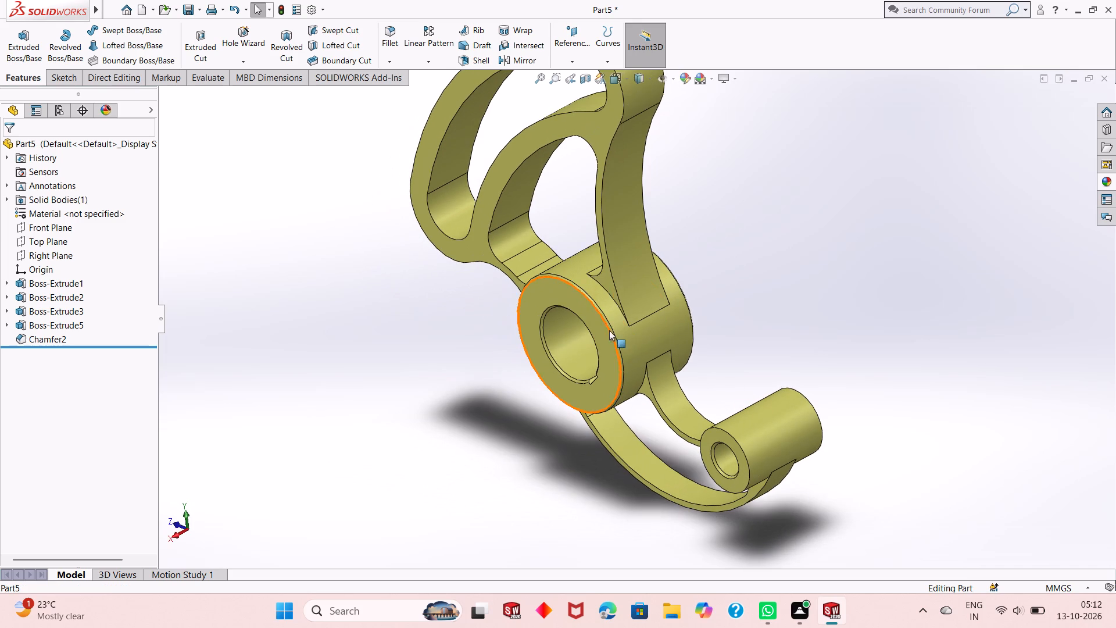
middle_click_drag(660, 260, 638, 299)
scroll(543, 358, "up", 2)
middle_click_drag(658, 241, 836, 170)
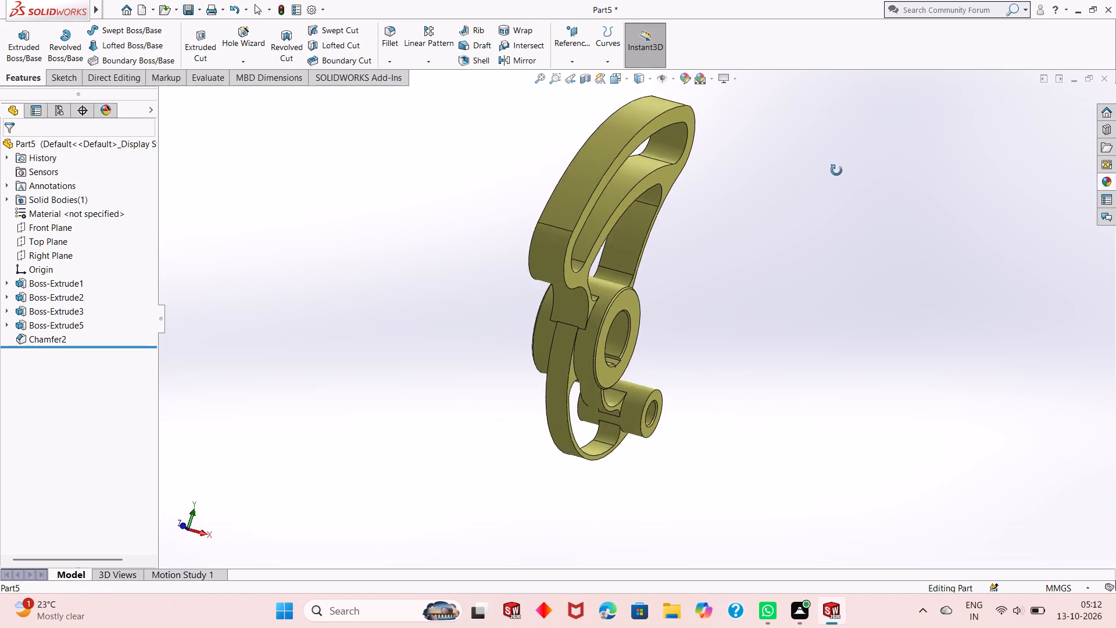
middle_click_drag(836, 170, 657, 233)
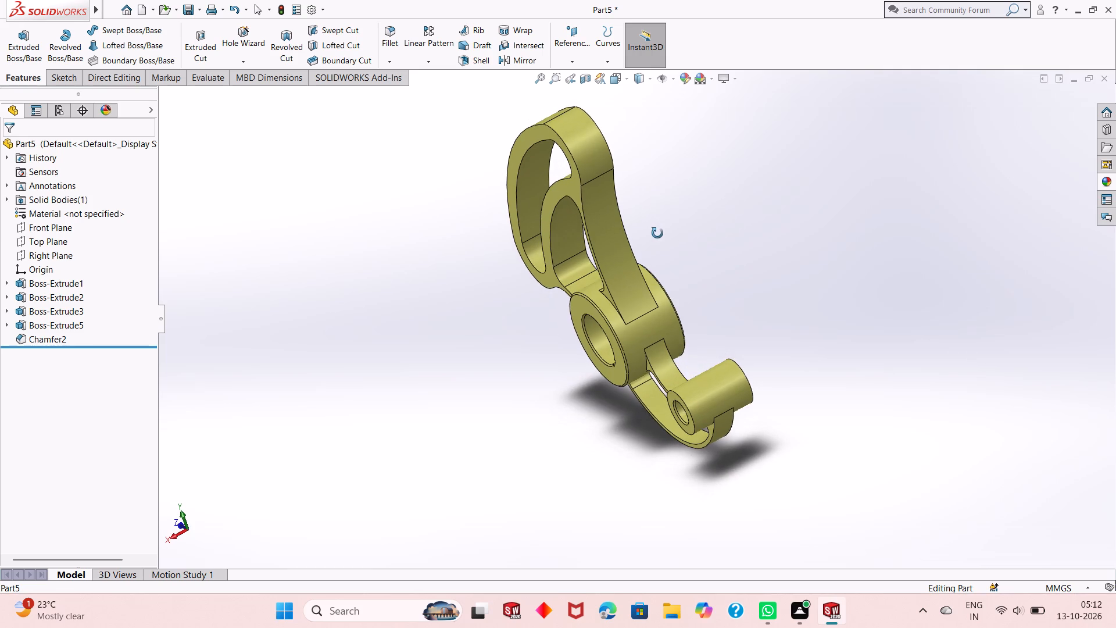
middle_click_drag(657, 233, 661, 209)
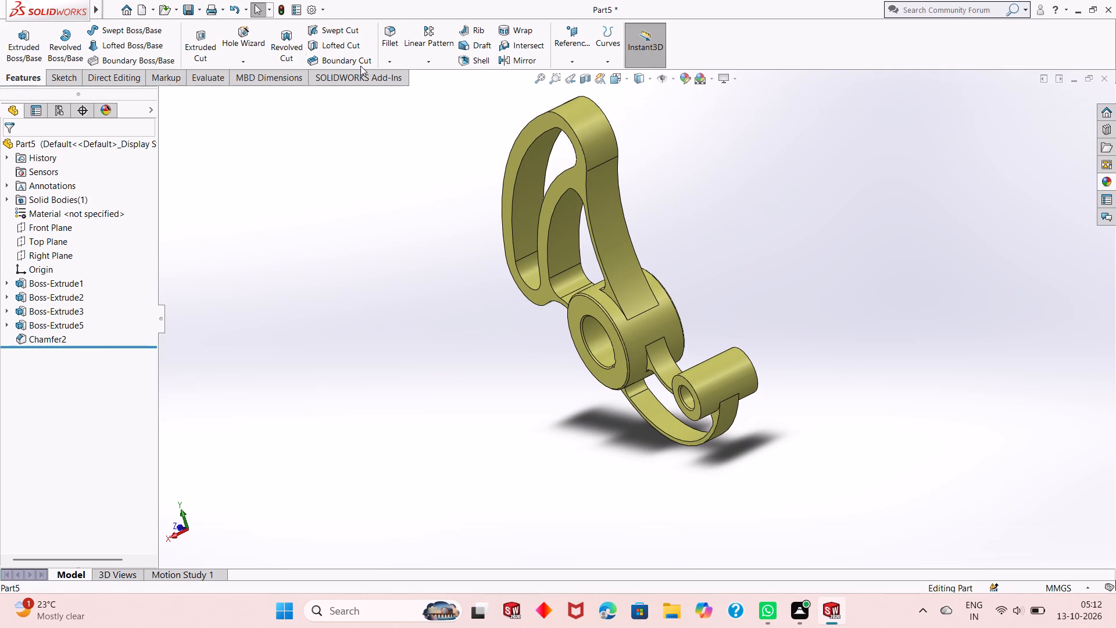
Set up a 2 mm symmetric fillet on one face's edges: slotted arm outline, slot, short curved rib and lower rib's outer edge.
left_click(398, 58)
left_click(392, 46)
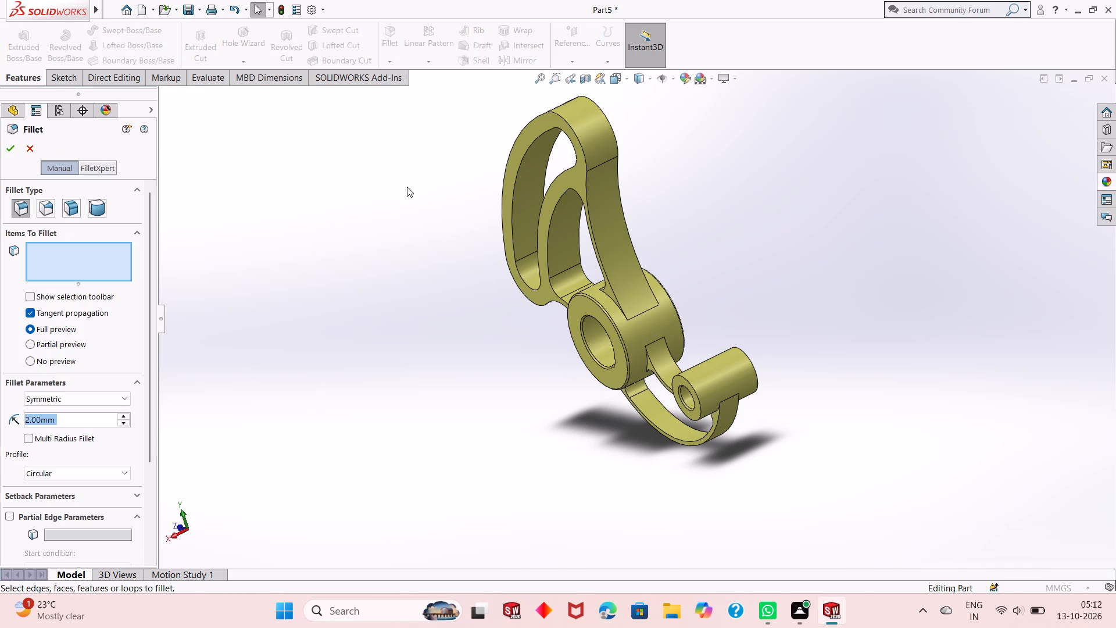
left_click(531, 119)
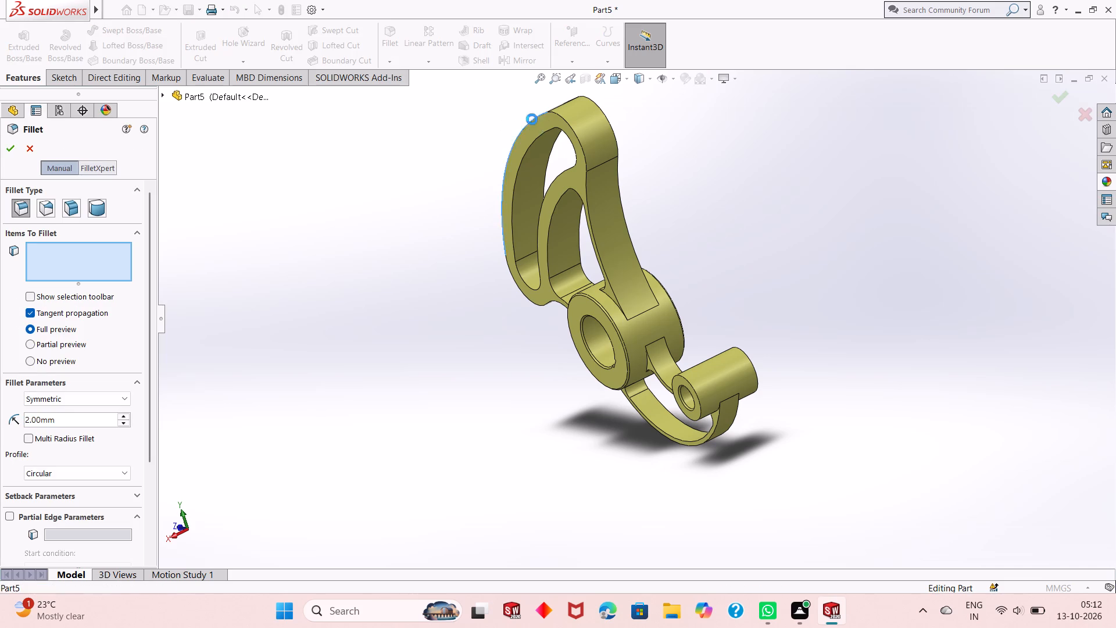
left_click(549, 188)
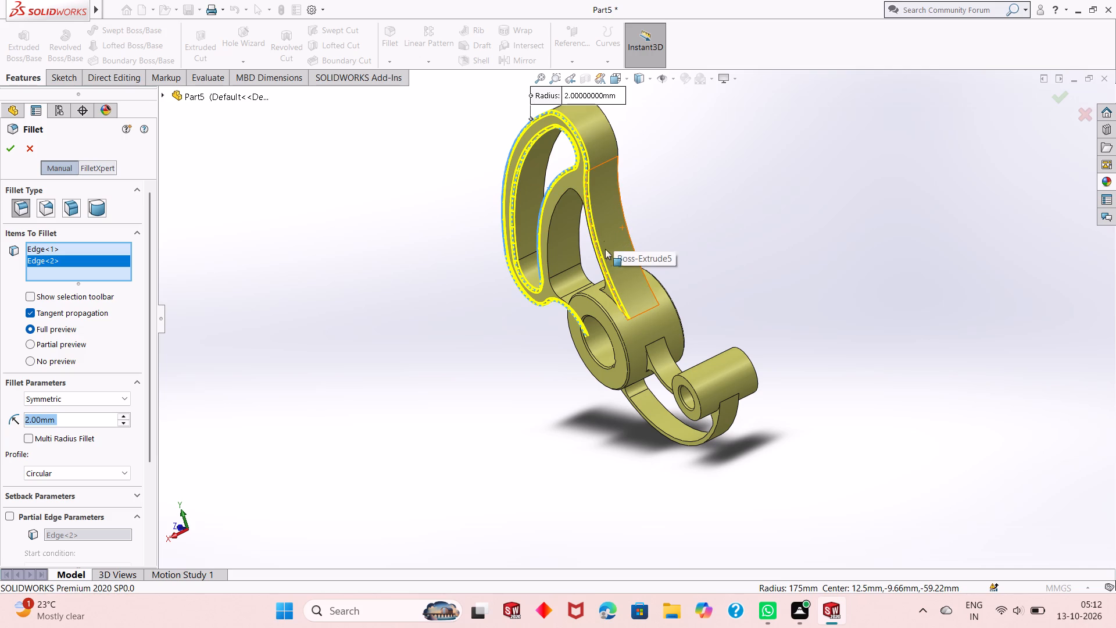
scroll(688, 379, "up", 3)
scroll(688, 379, "down", 4)
middle_click_drag(672, 371, 699, 348)
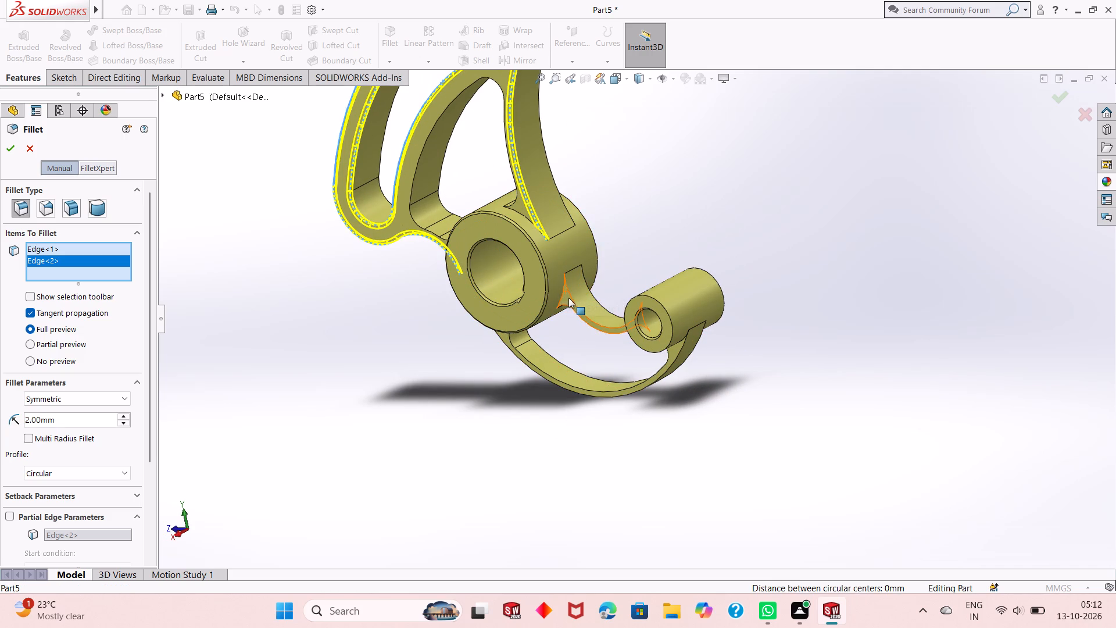
left_click(573, 301)
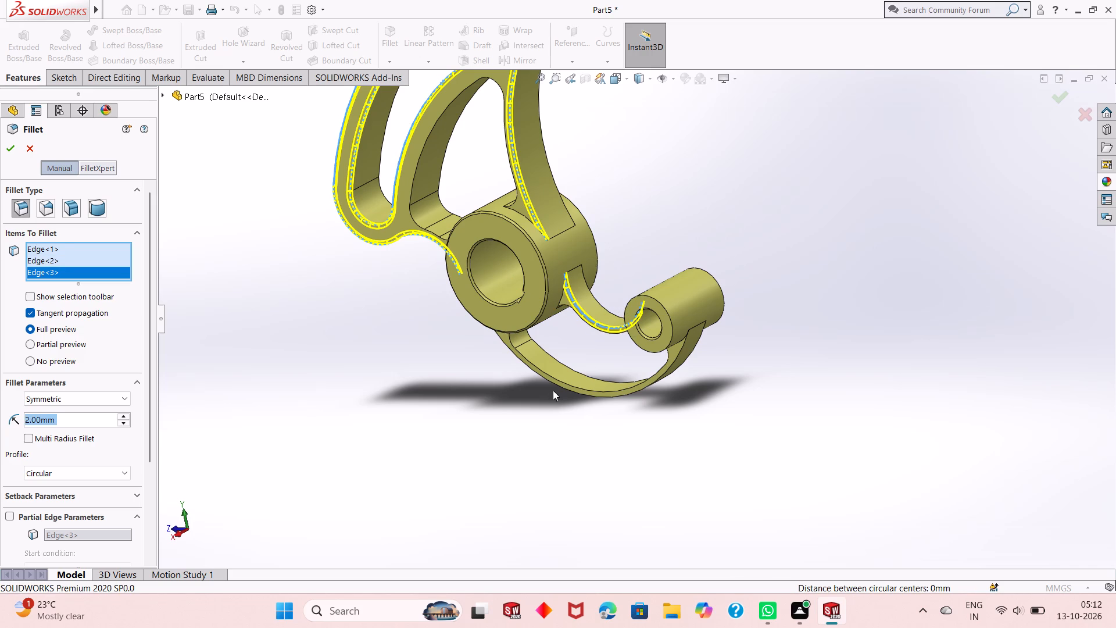
left_click(555, 386)
Add the short curved rib's edge and the lower rib's outer edge on the opposite face to the 2 mm fillet.
middle_click_drag(741, 254, 738, 265)
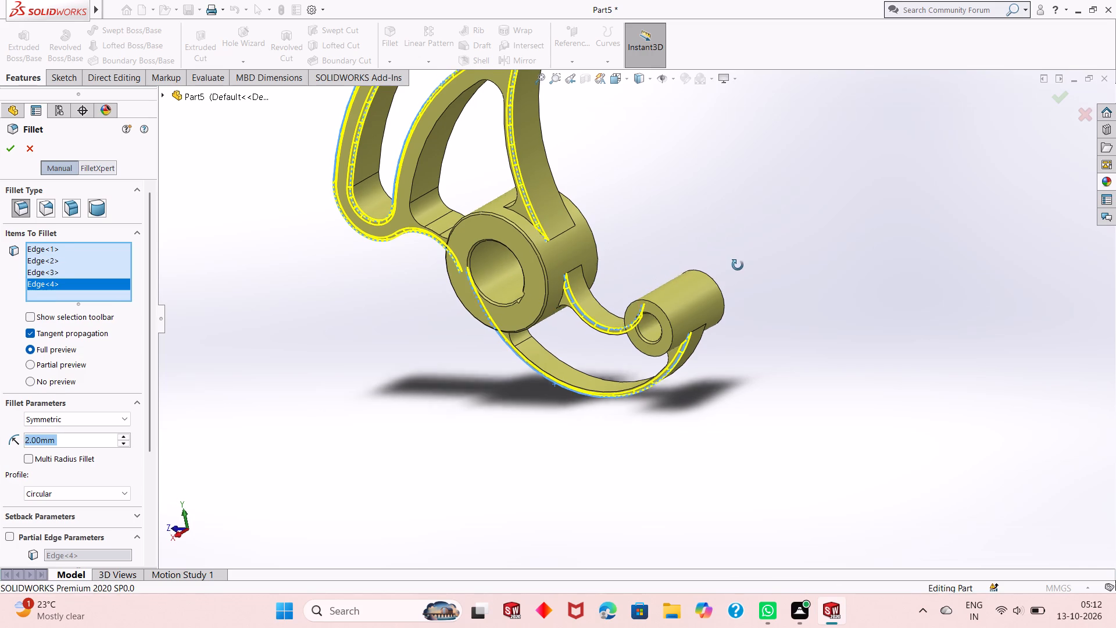
middle_click_drag(738, 265, 645, 323)
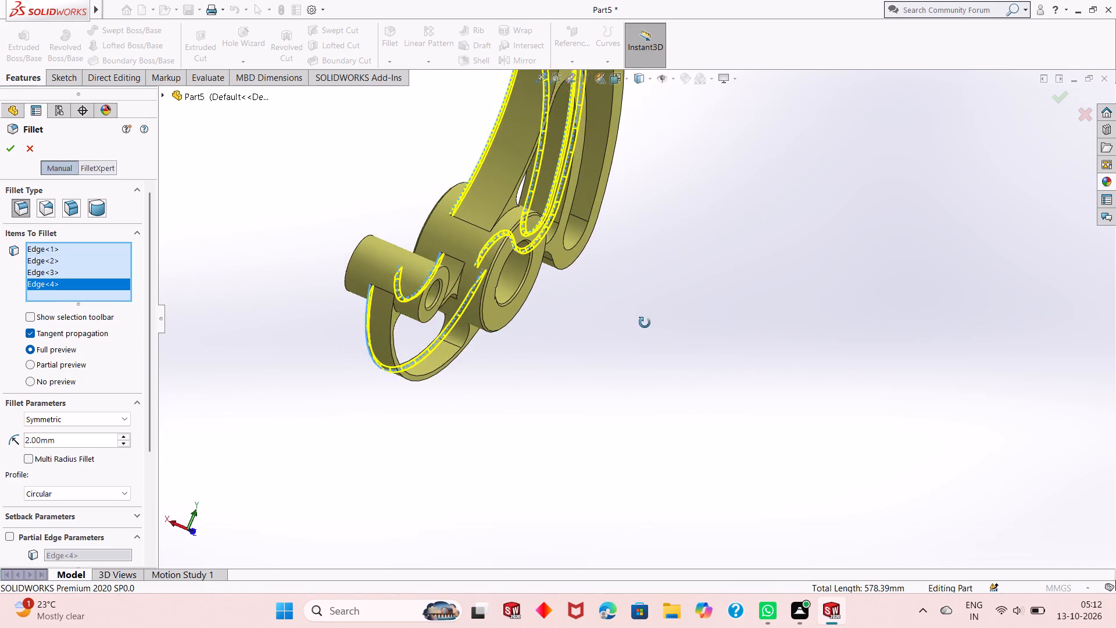
middle_click_drag(645, 323, 633, 365)
left_click(447, 300)
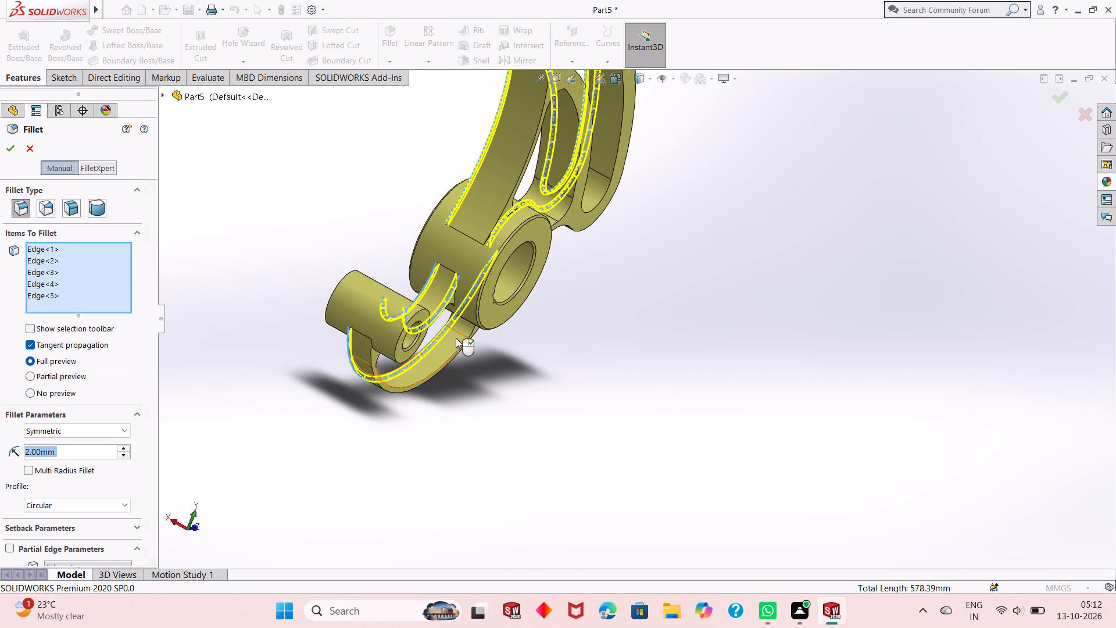
left_click(457, 356)
Add the slotted arm's outline and slot edges on the opposite face to the 2 mm fillet and complete it.
middle_click_drag(513, 331, 501, 237)
scroll(501, 235, "up", 2)
middle_click_drag(506, 100, 643, 165)
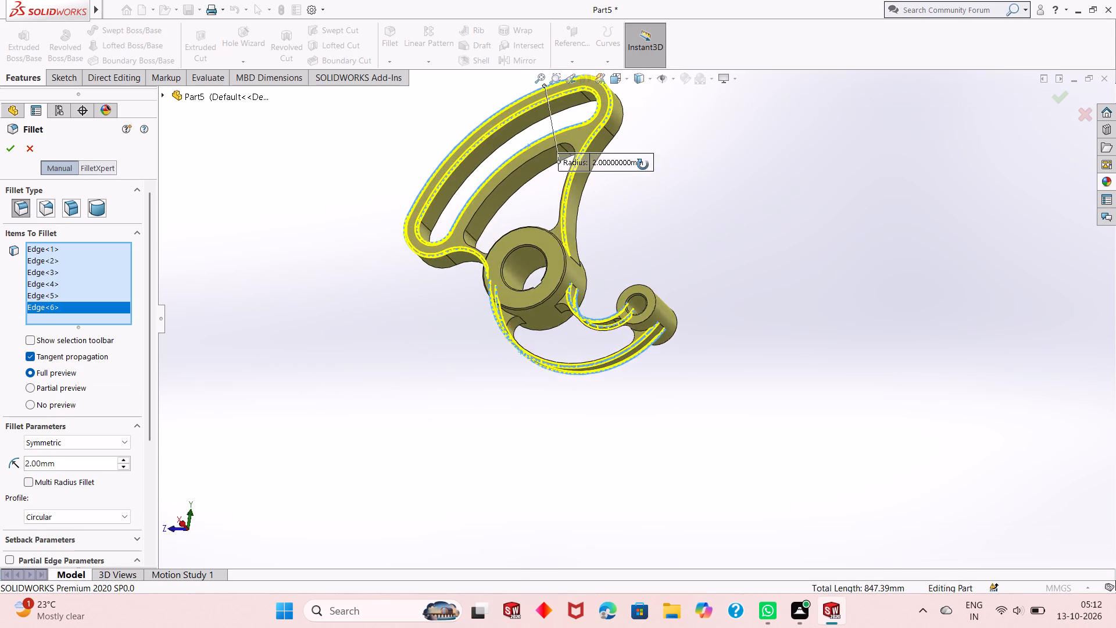
middle_click_drag(643, 165, 463, 270)
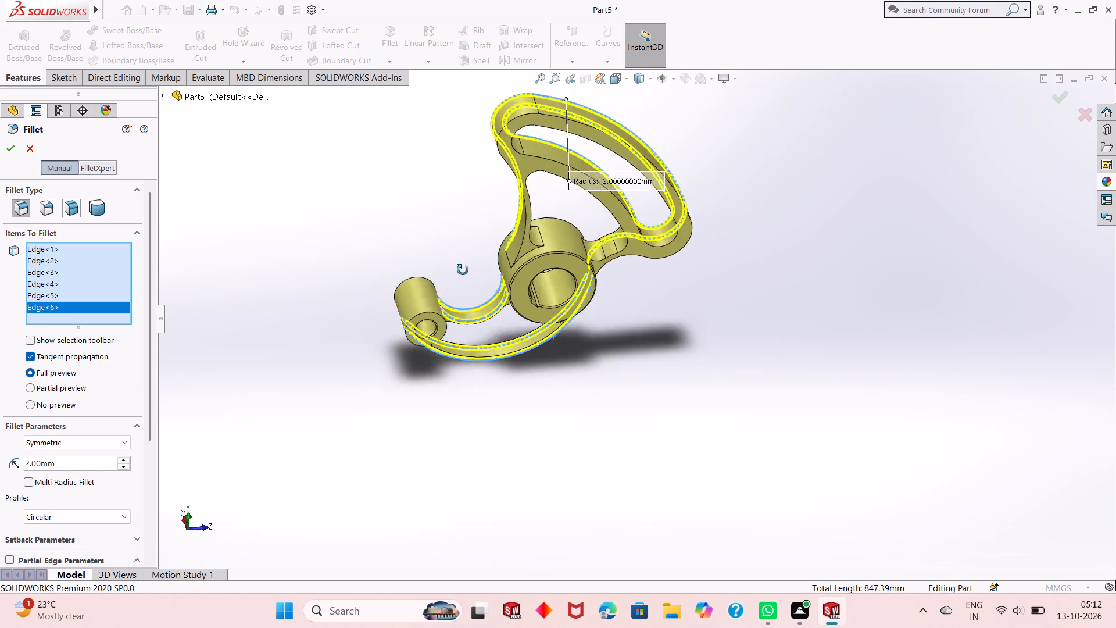
middle_click_drag(463, 270, 536, 281)
scroll(598, 130, "down", 4)
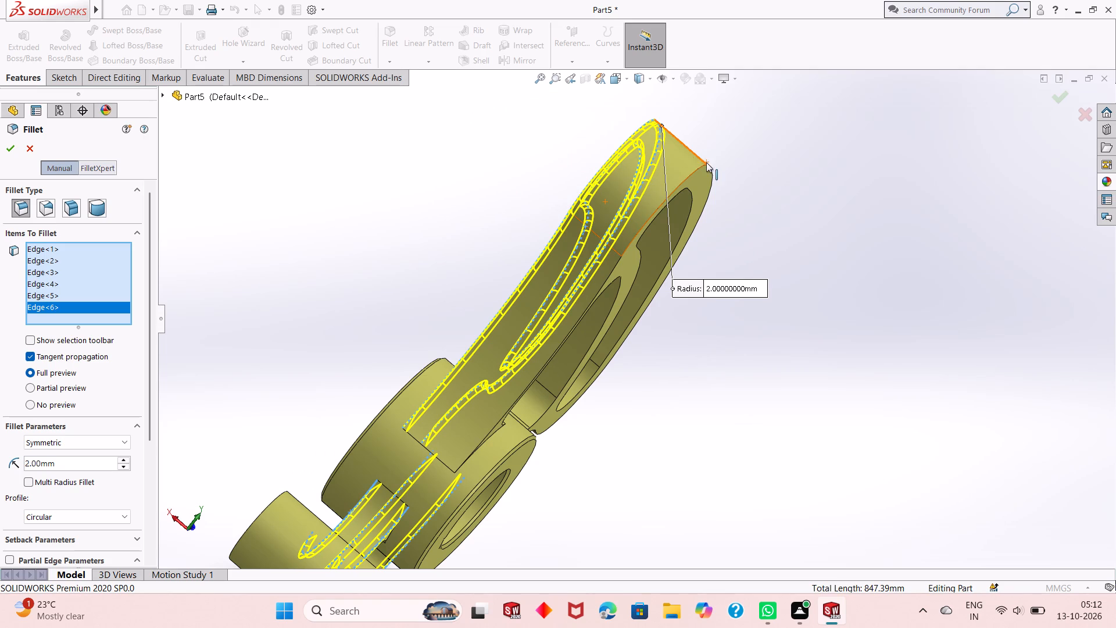
left_click(711, 169)
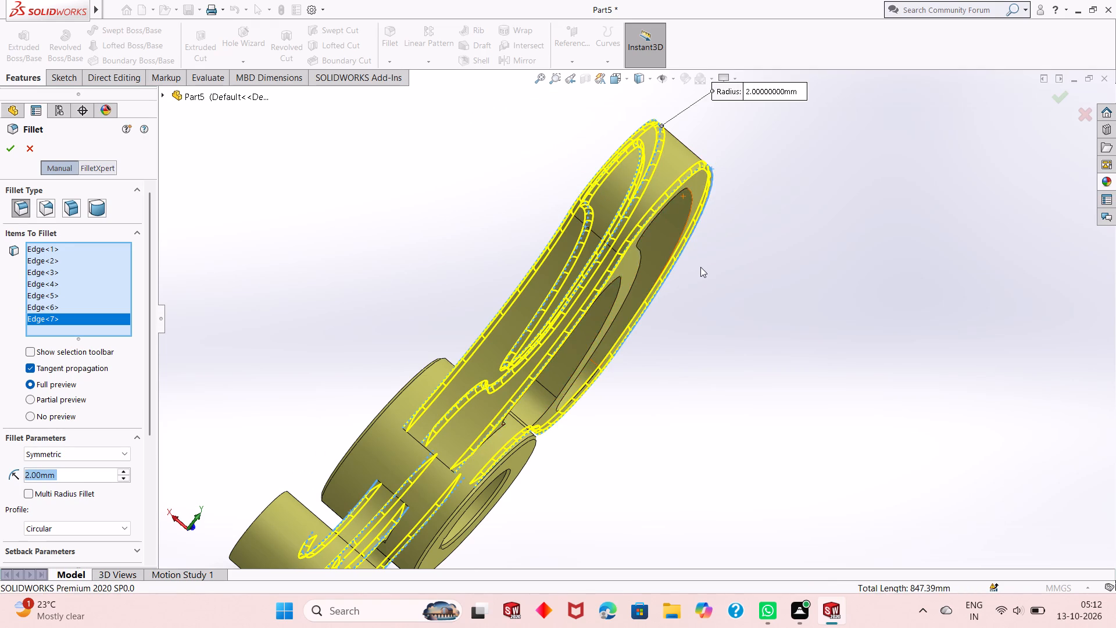
scroll(700, 267, "up", 1)
middle_click_drag(700, 267, 638, 220)
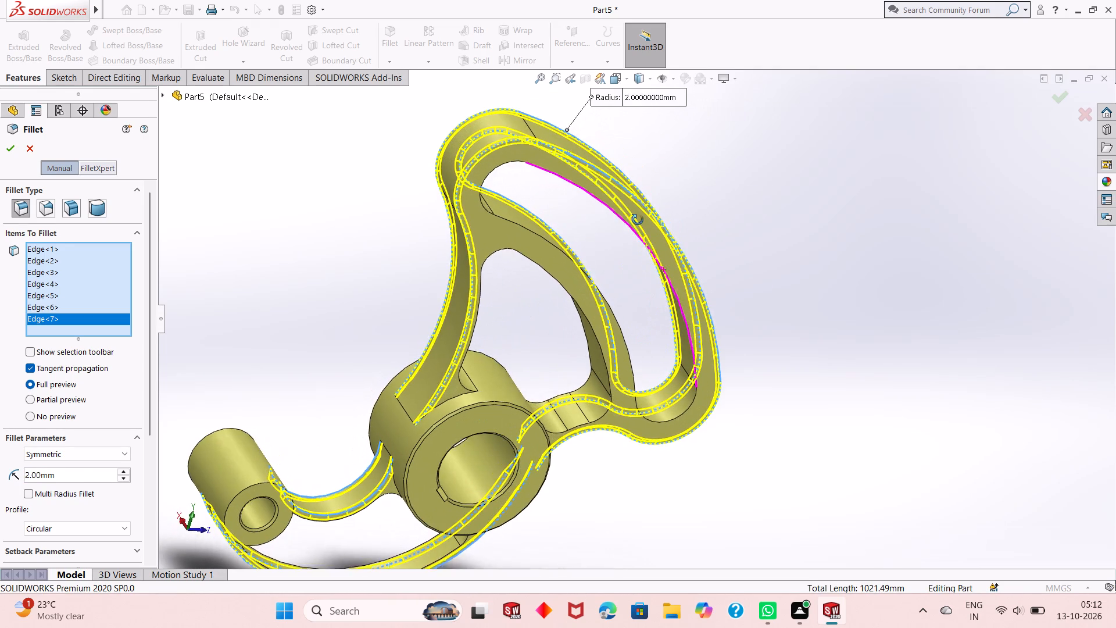
middle_click_drag(638, 220, 637, 215)
left_click(586, 189)
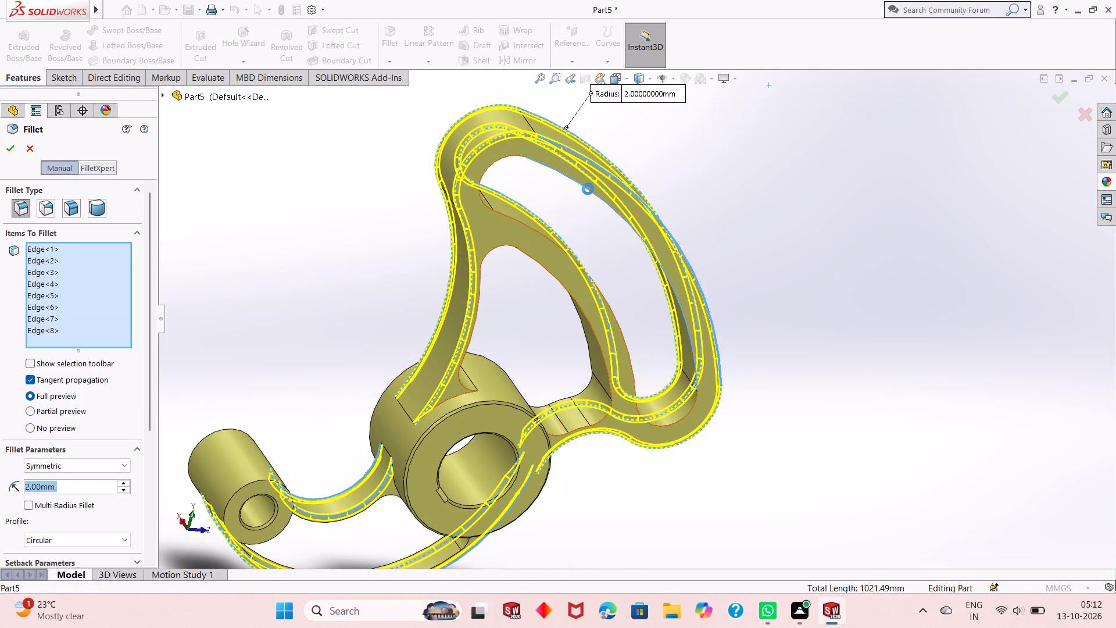
scroll(600, 304, "up", 4)
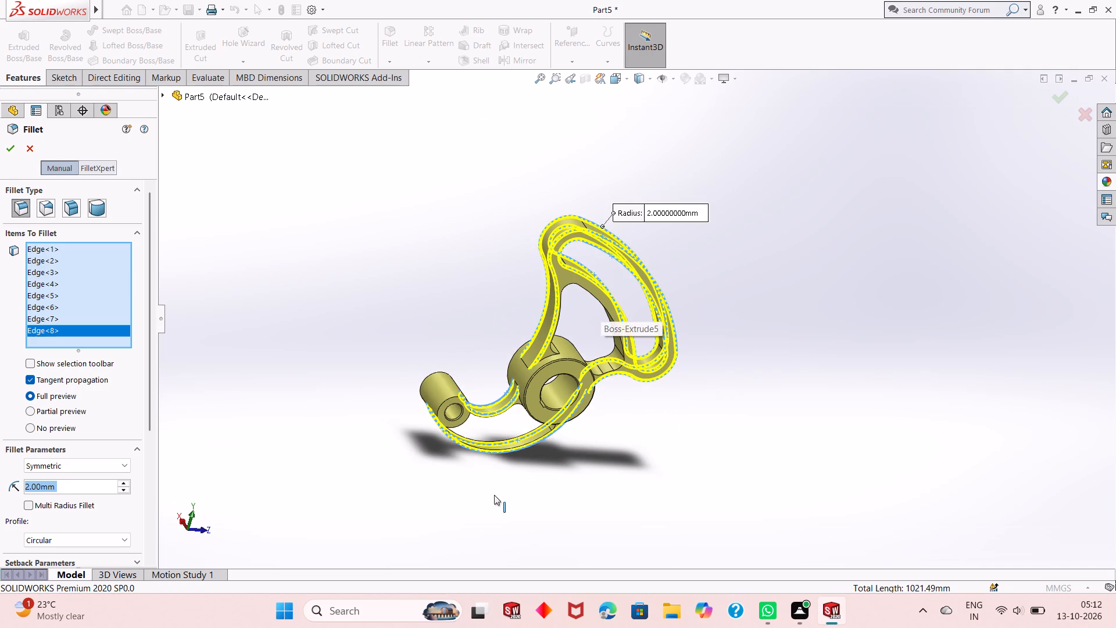
scroll(432, 348, "down", 4)
scroll(504, 408, "up", 3)
scroll(543, 416, "down", 4)
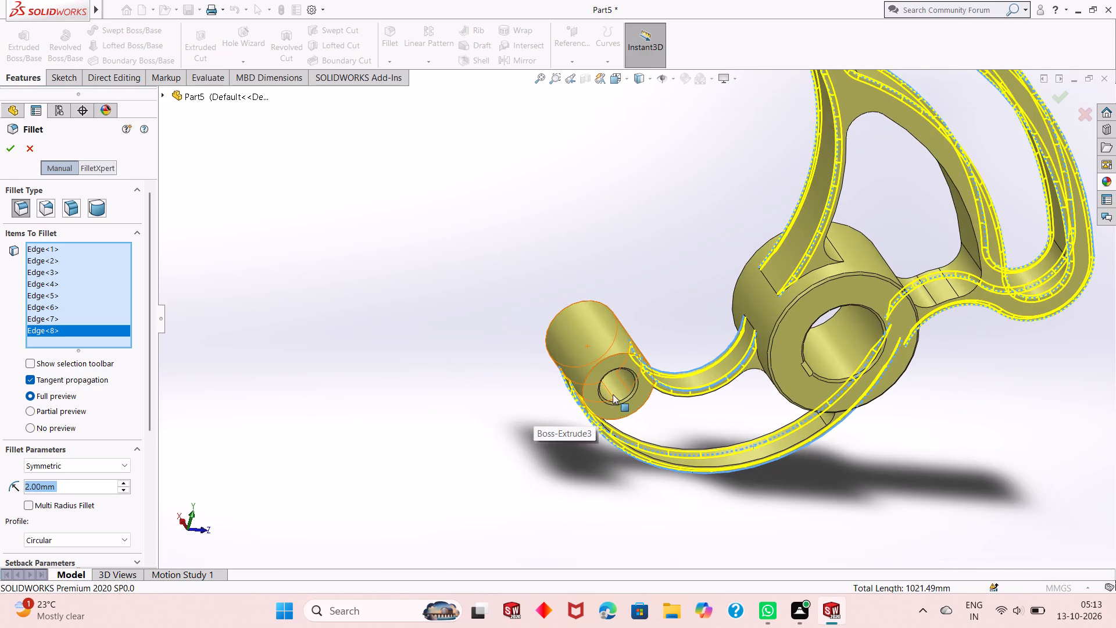
scroll(671, 373, "down", 3)
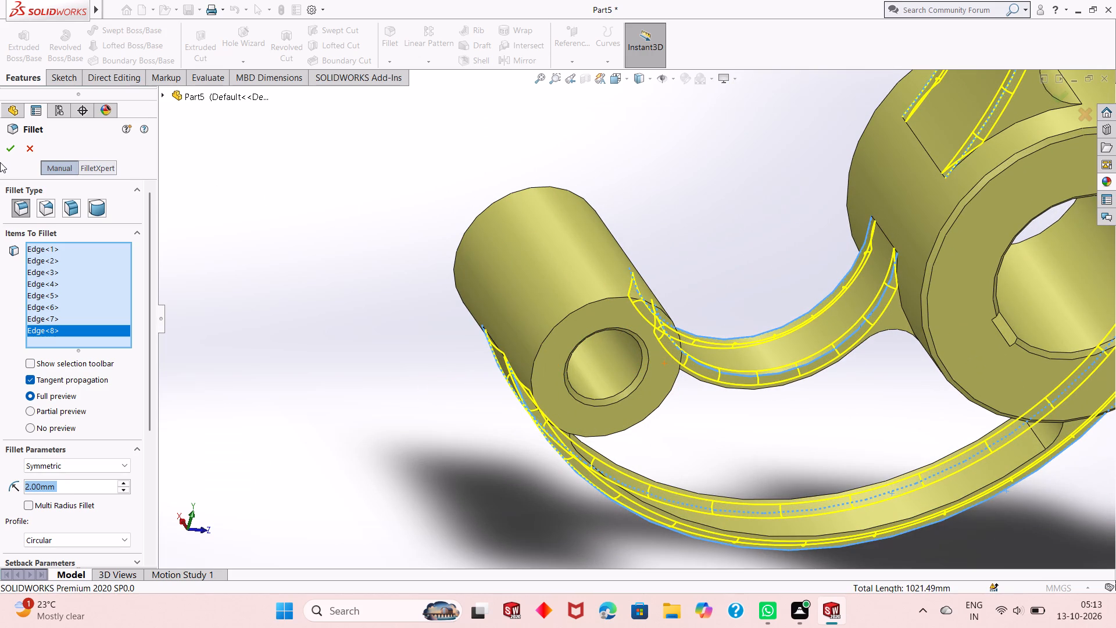
left_click(6, 148)
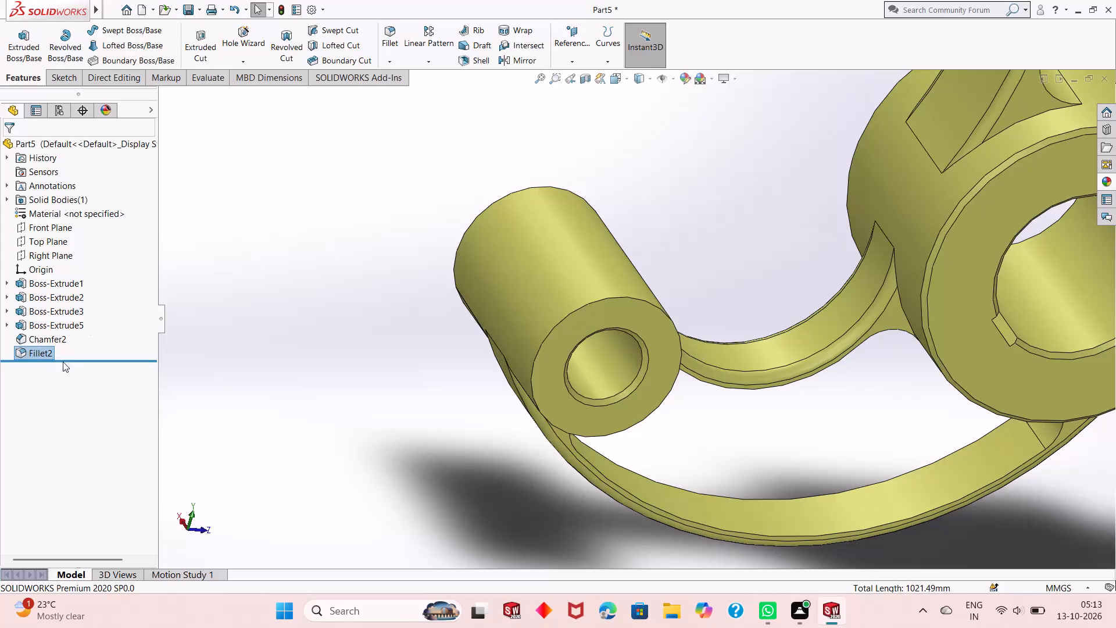
Edit the existing 1 mm × 45° chamfer to include the small boss's outer edges at both ends.
left_click(56, 340)
left_click(70, 305)
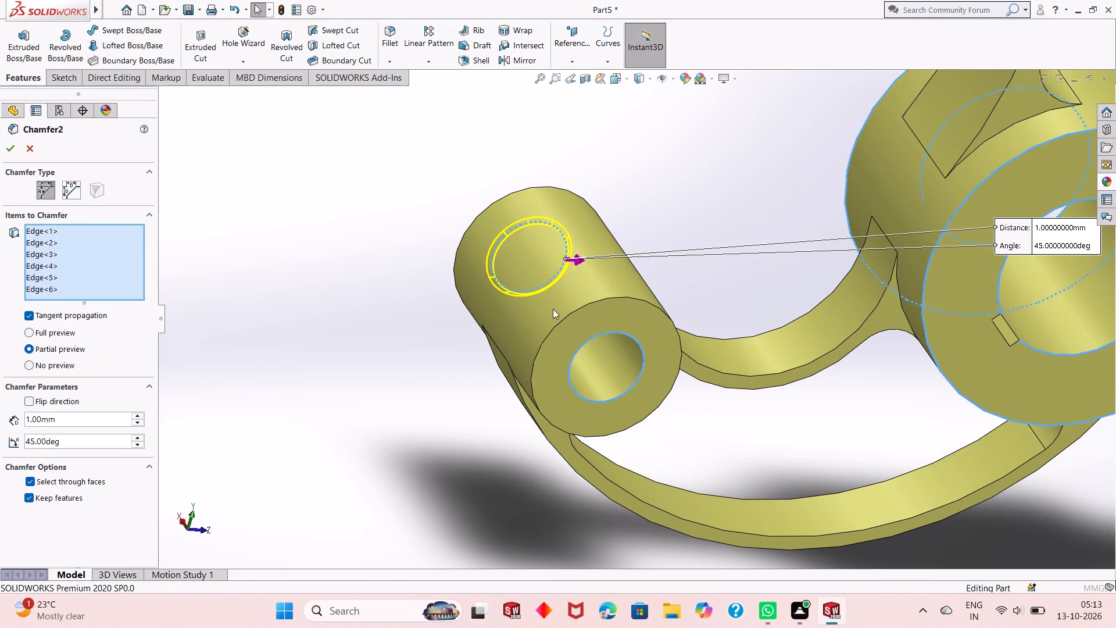
left_click(579, 308)
middle_click_drag(516, 226, 636, 288)
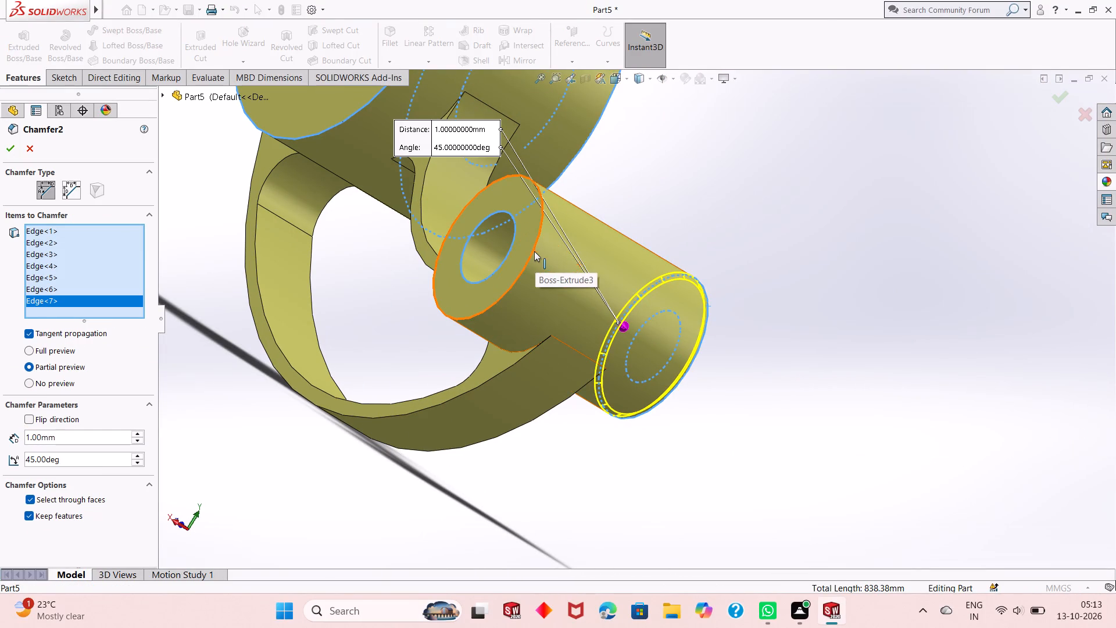
left_click(534, 251)
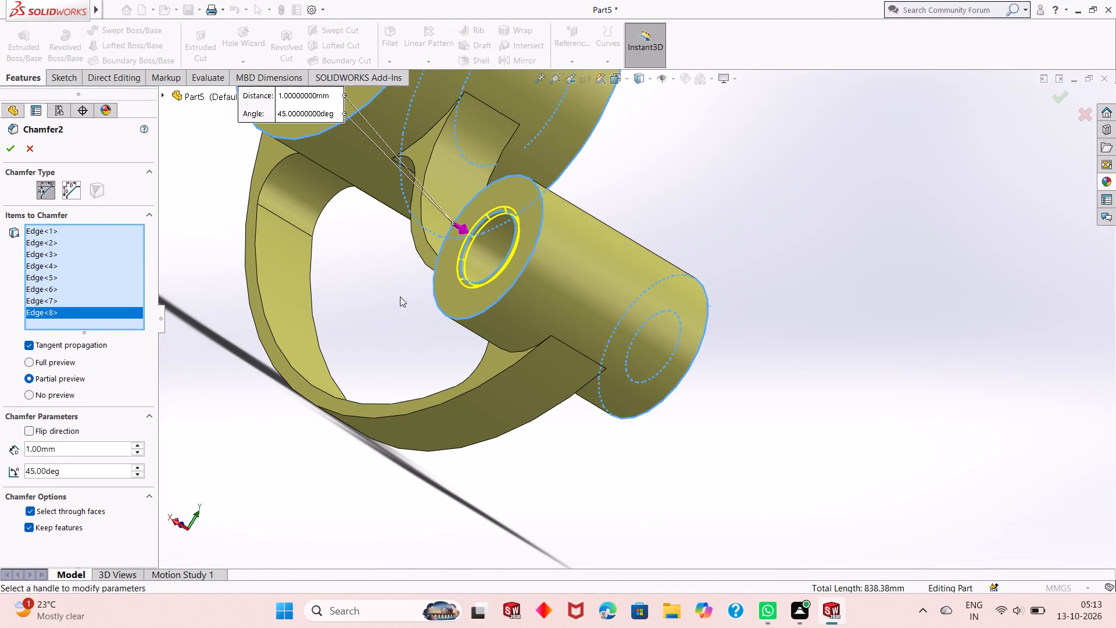
left_click(10, 150)
Examine the lever from several sides, checking the chamfered boss and hub and the filleted arm and rib edges.
scroll(663, 257, "up", 2)
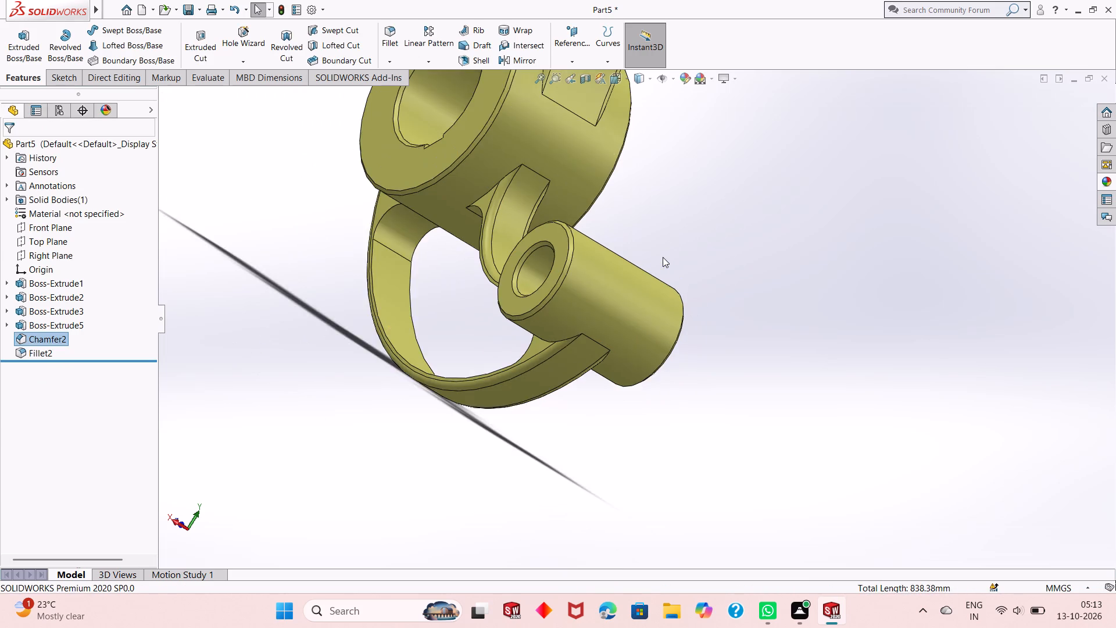
scroll(663, 257, "up", 2)
middle_click_drag(659, 261, 670, 109)
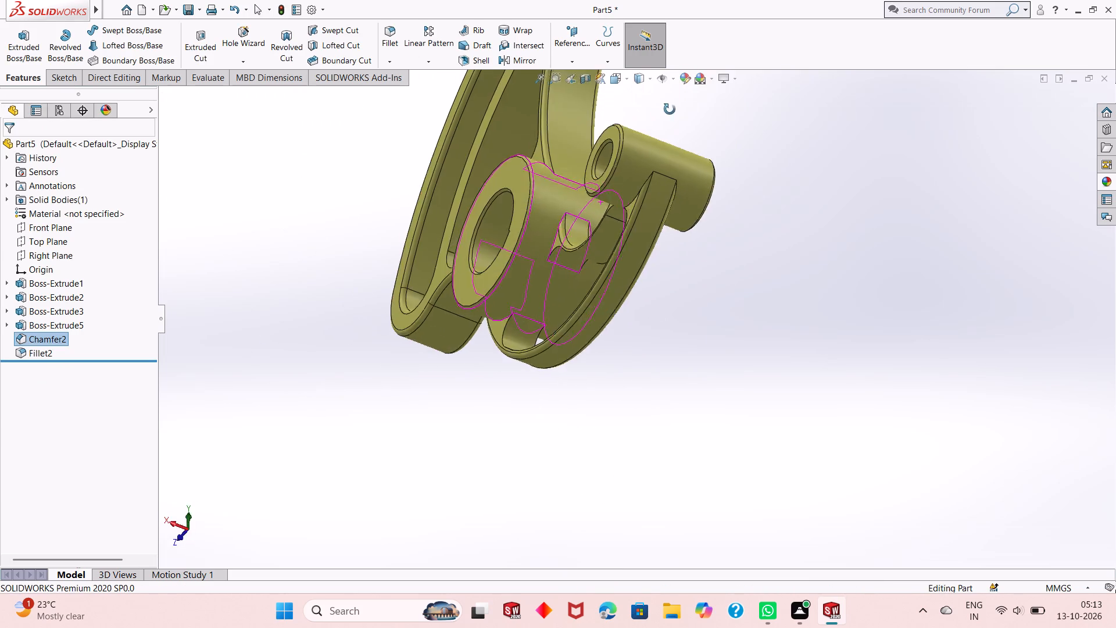
middle_click_drag(670, 109, 768, 212)
middle_click_drag(723, 198, 649, 289)
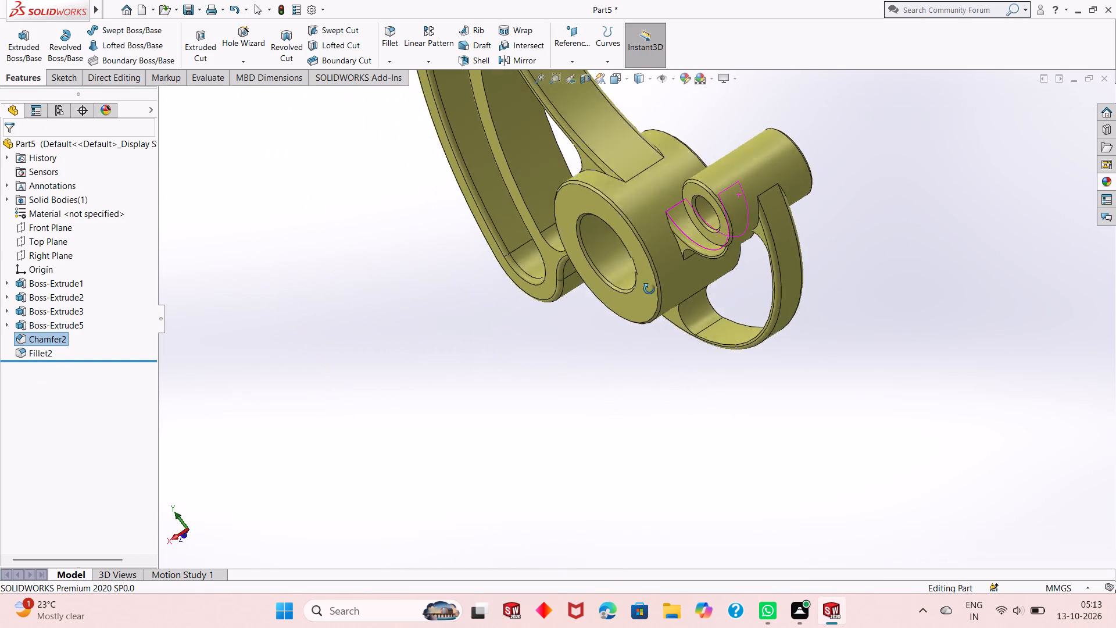
middle_click_drag(649, 289, 656, 306)
scroll(670, 315, "up", 3)
middle_click_drag(670, 315, 668, 230)
scroll(644, 136, "down", 4)
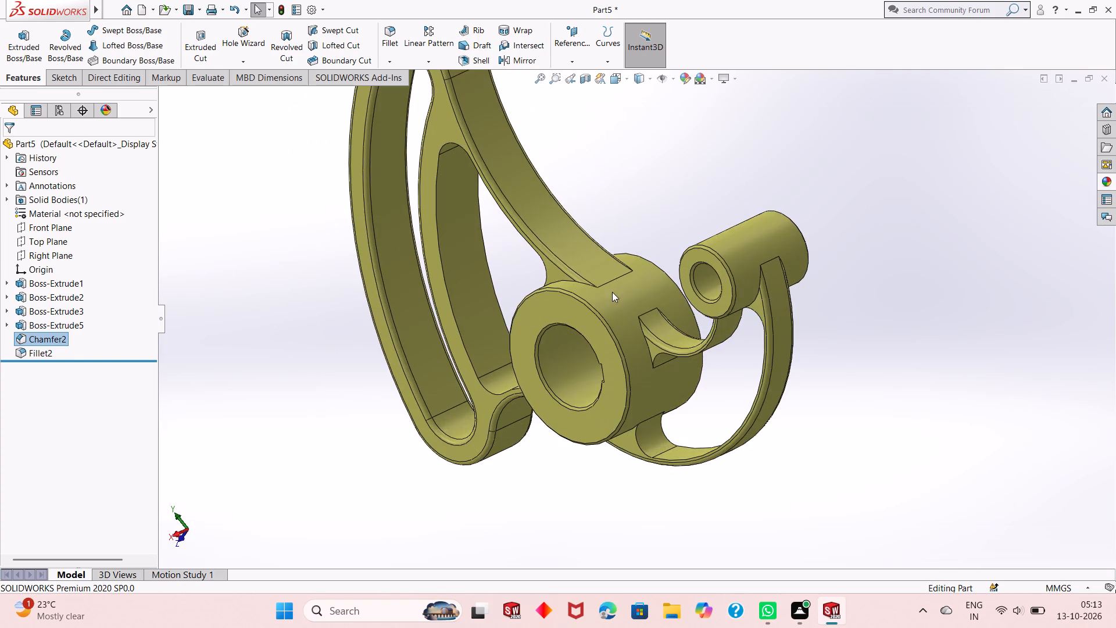
Apply the polished aluminum appearance to the arm slot's lower rounded end face and its outer curved side wall.
scroll(612, 301, "up", 2)
middle_click_drag(604, 341, 689, 320)
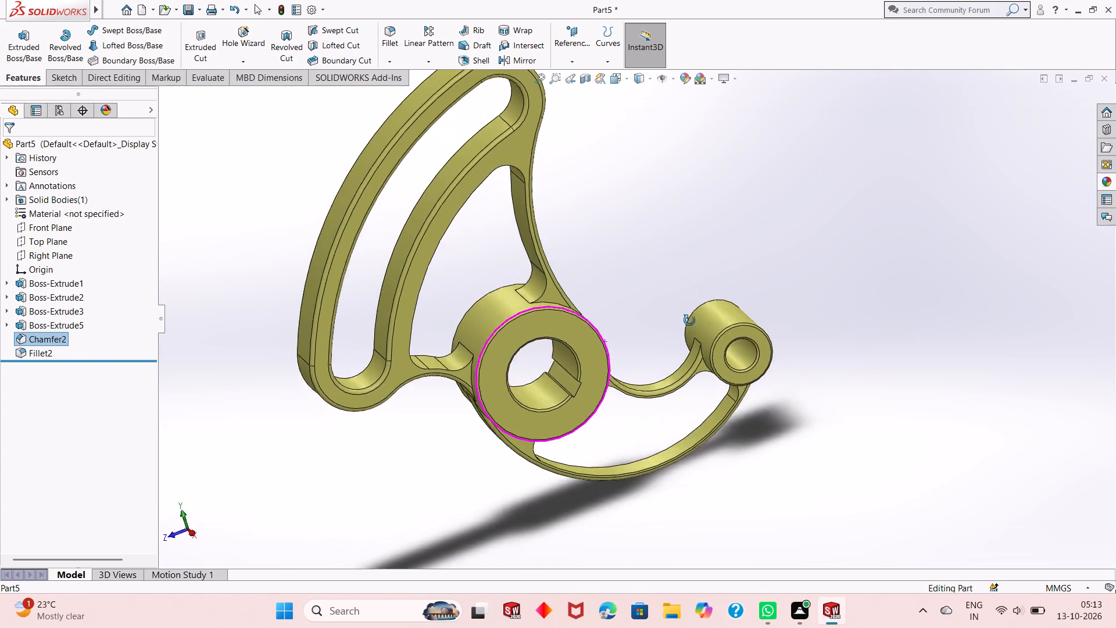
middle_click_drag(689, 320, 633, 404)
scroll(634, 403, "up", 1)
middle_click_drag(633, 394, 652, 345)
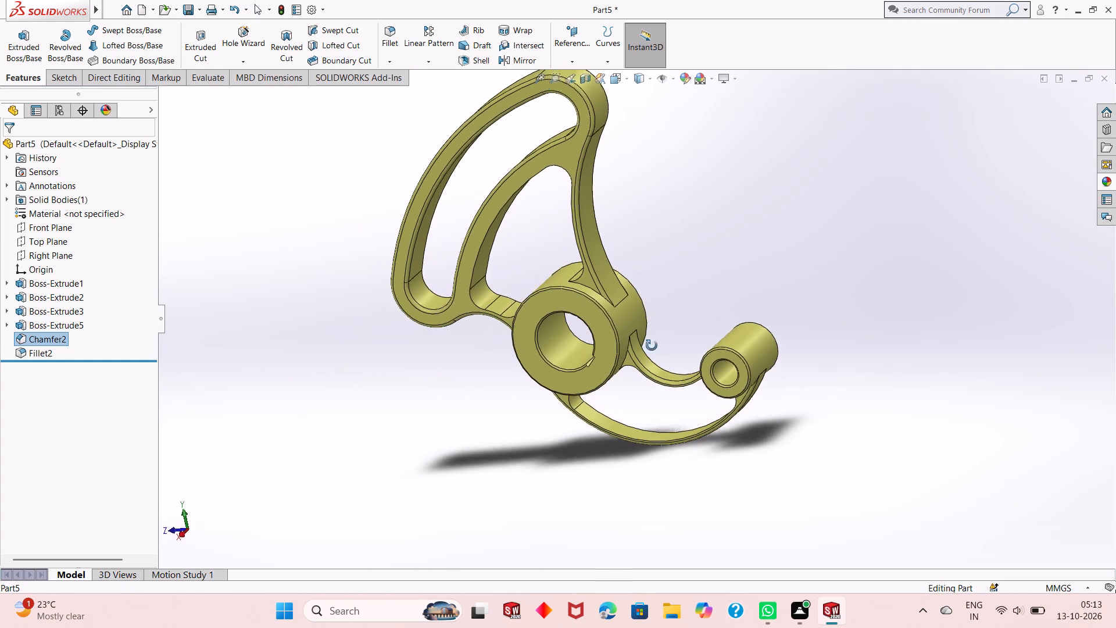
middle_click_drag(652, 345, 642, 349)
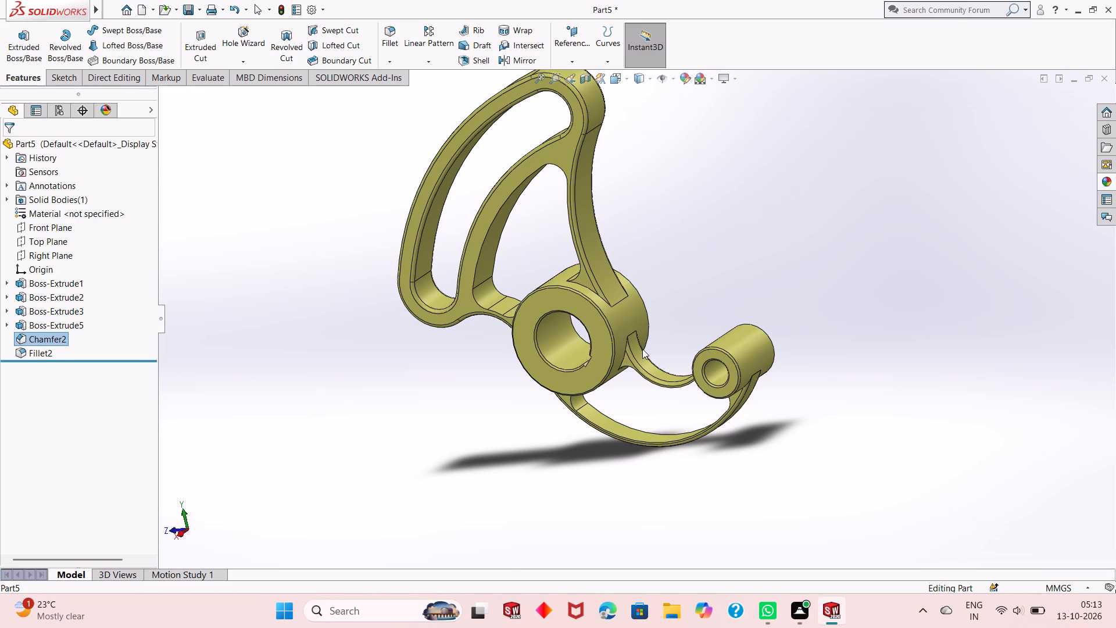
left_click(1114, 180)
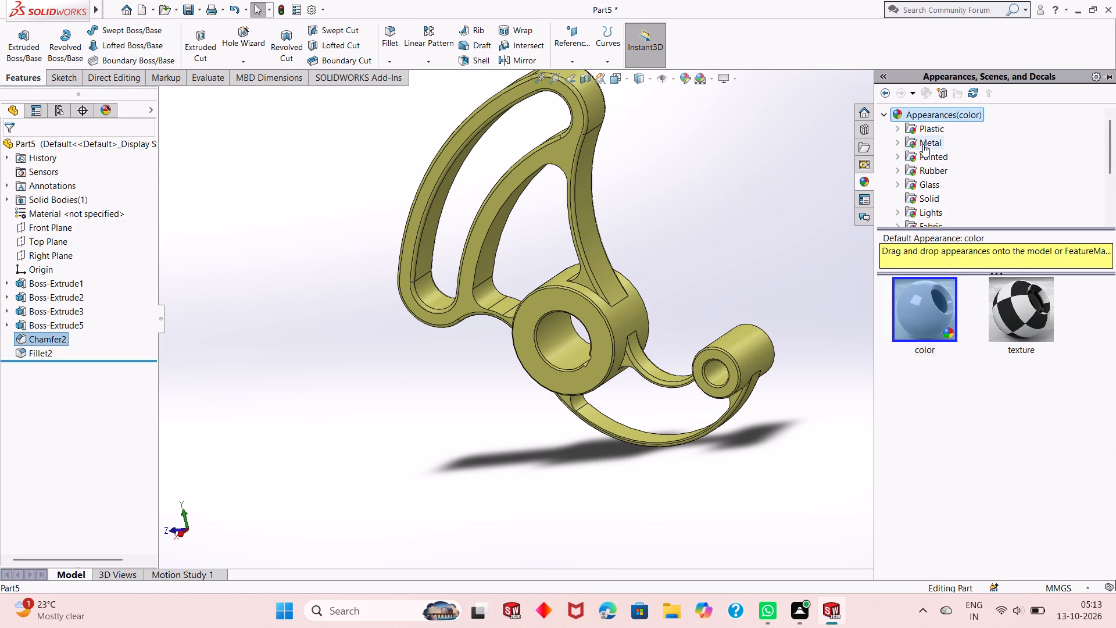
left_click(923, 144)
left_click_drag(938, 405, 492, 288)
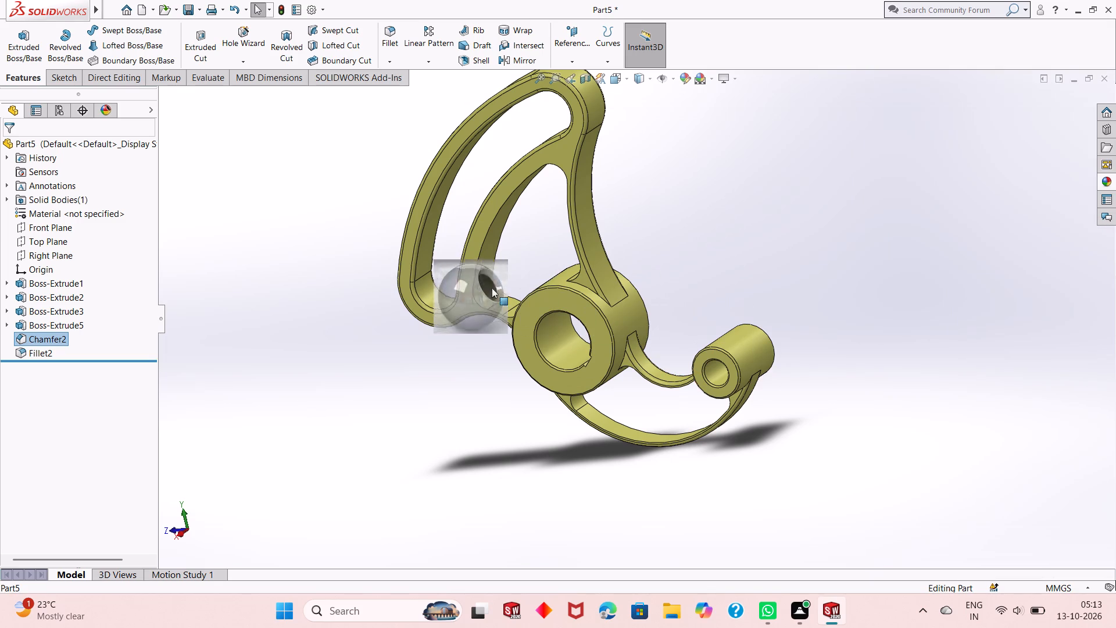
left_click_drag(492, 288, 435, 298)
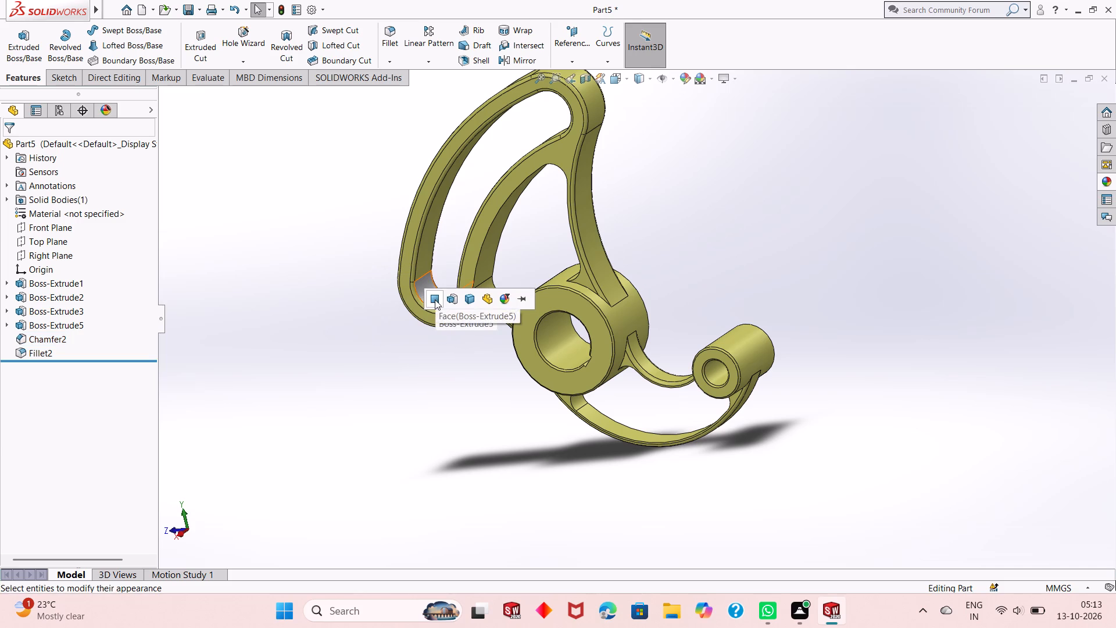
left_click(433, 298)
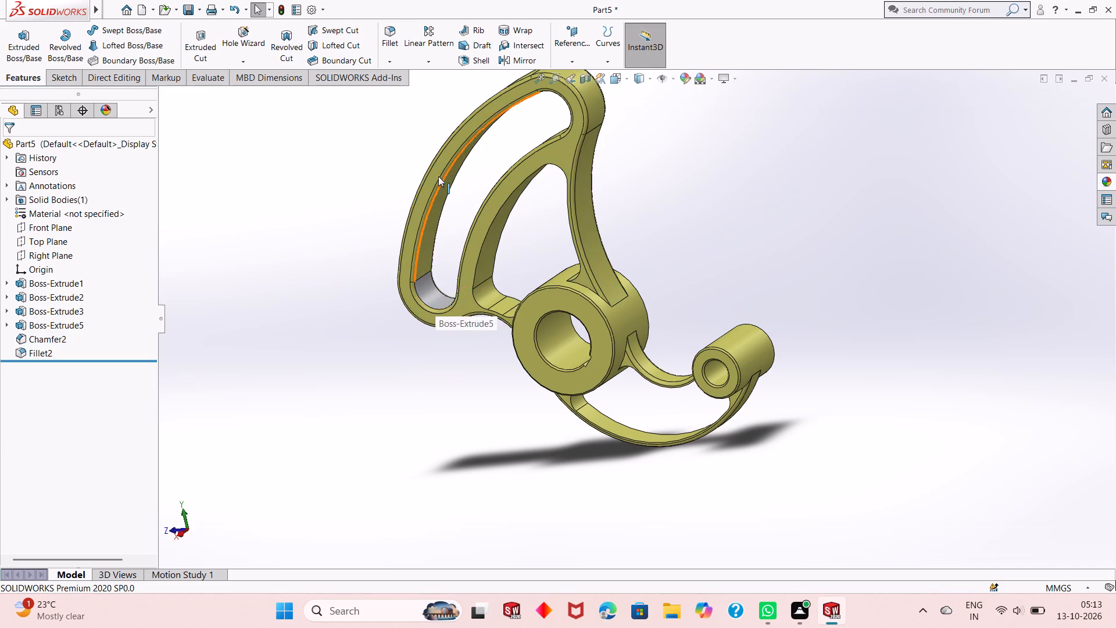
scroll(437, 170, "down", 4)
left_click(1109, 181)
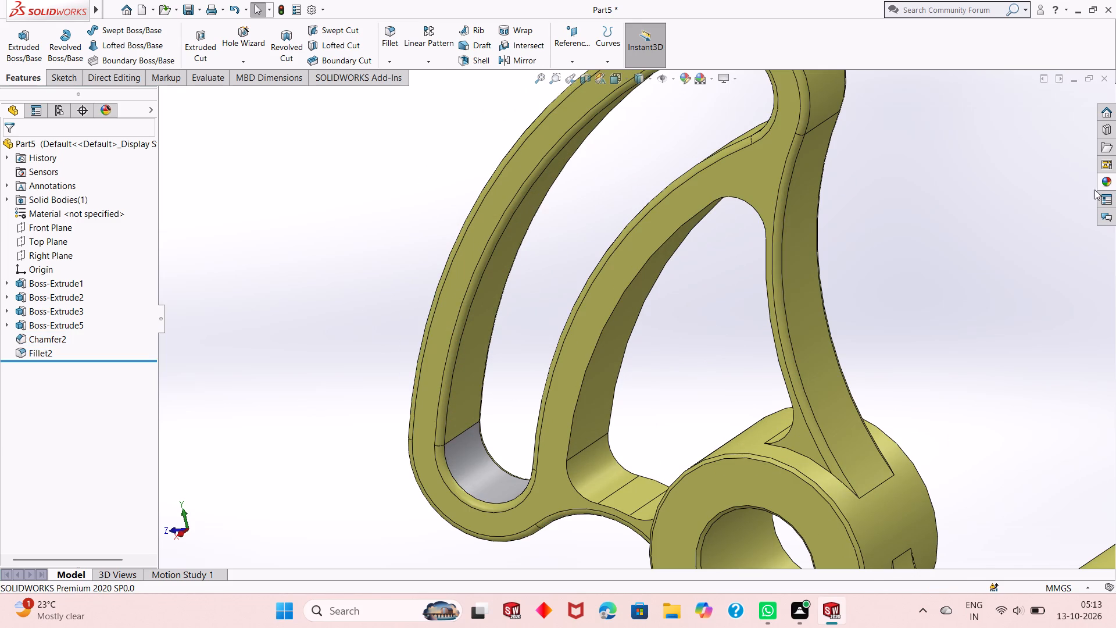
left_click_drag(932, 427, 495, 312)
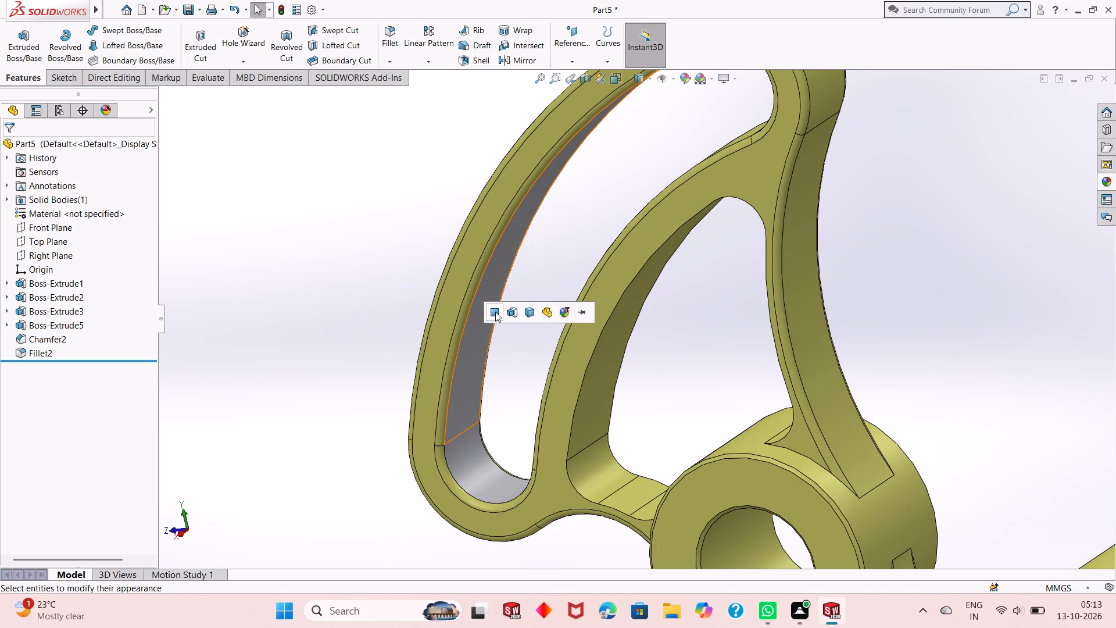
left_click(497, 312)
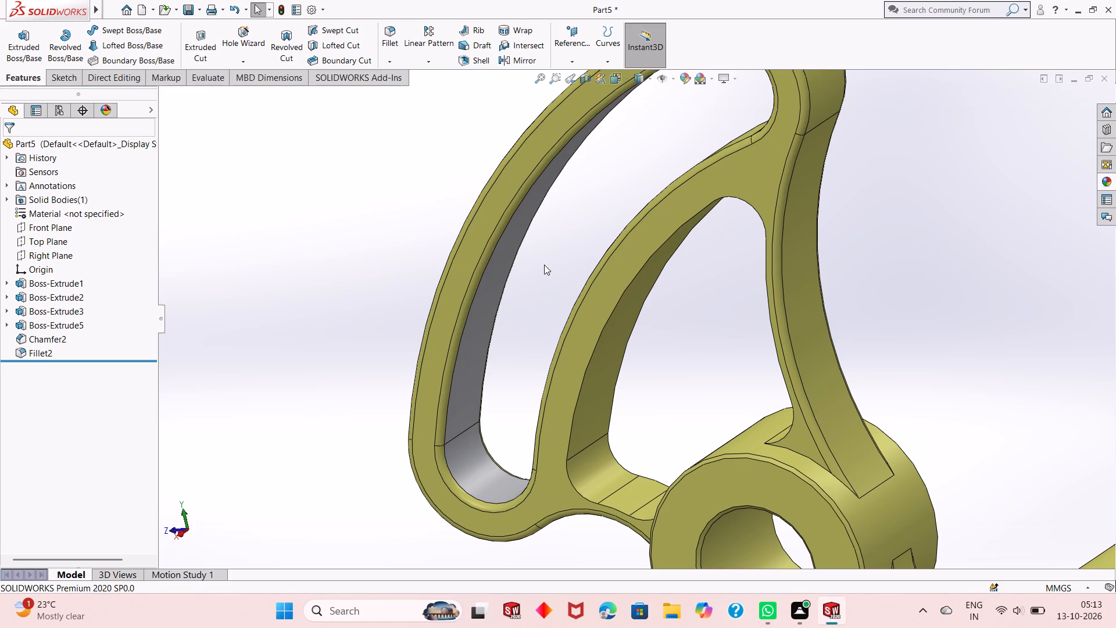
Apply polished aluminum to the arm slot's upper rounded end face and its inner curved side wall.
scroll(544, 265, "up", 2)
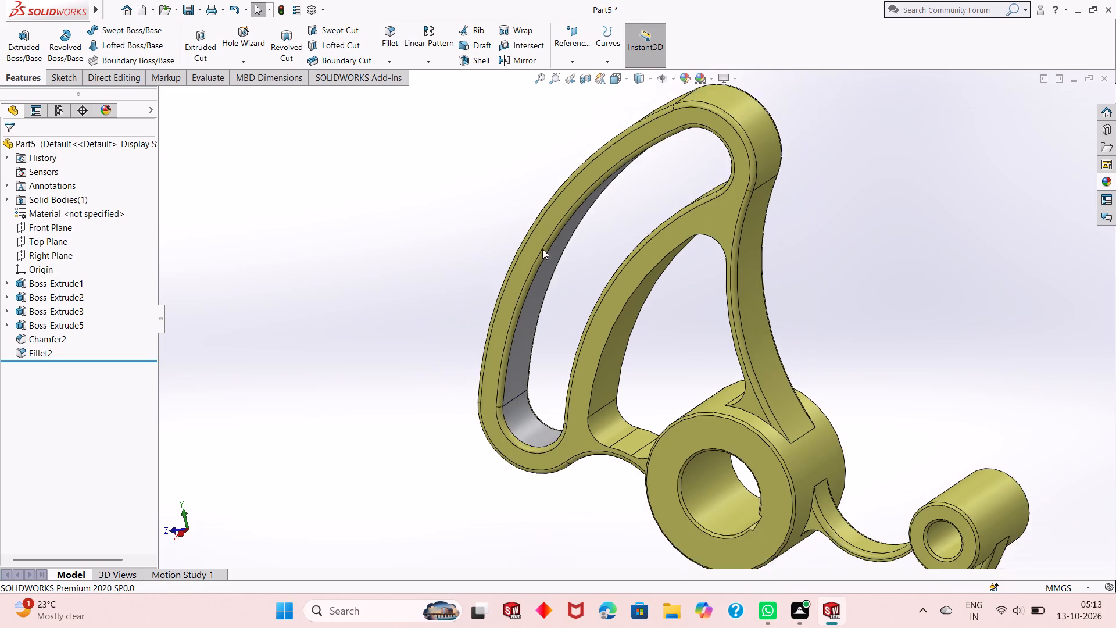
scroll(542, 249, "up", 1)
middle_click_drag(552, 206, 658, 183)
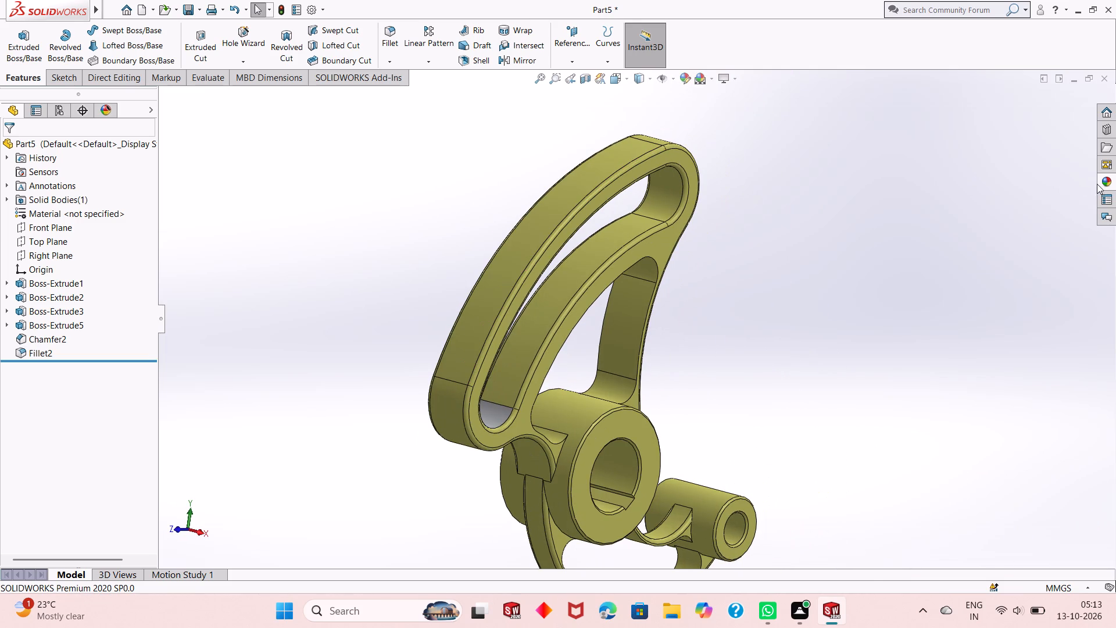
left_click(1108, 183)
left_click_drag(924, 408, 675, 194)
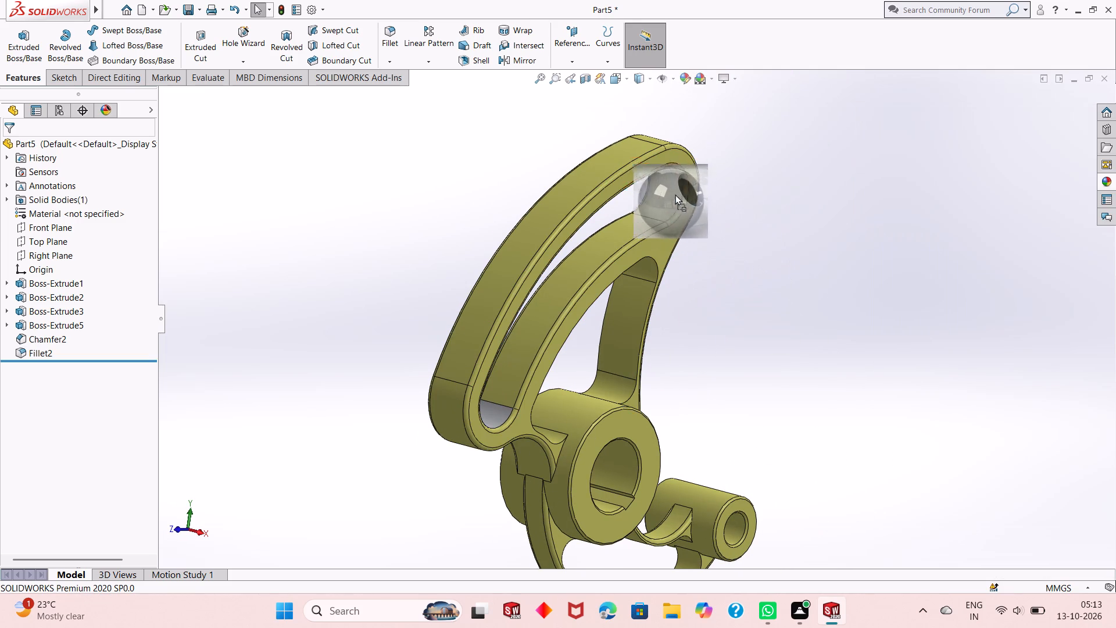
left_click_drag(675, 194, 667, 191)
left_click(667, 191)
left_click(1101, 177)
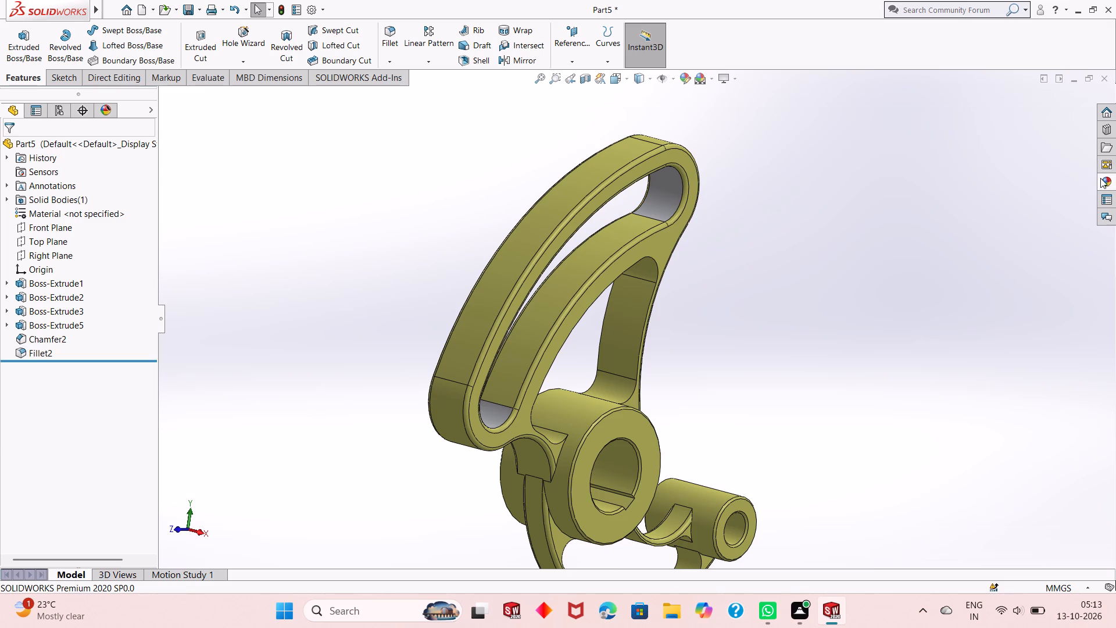
left_click_drag(934, 404, 619, 229)
left_click(619, 229)
Apply the polished aluminum appearance to the cylindrical bore face of the keyed hub.
scroll(660, 326, "up", 1)
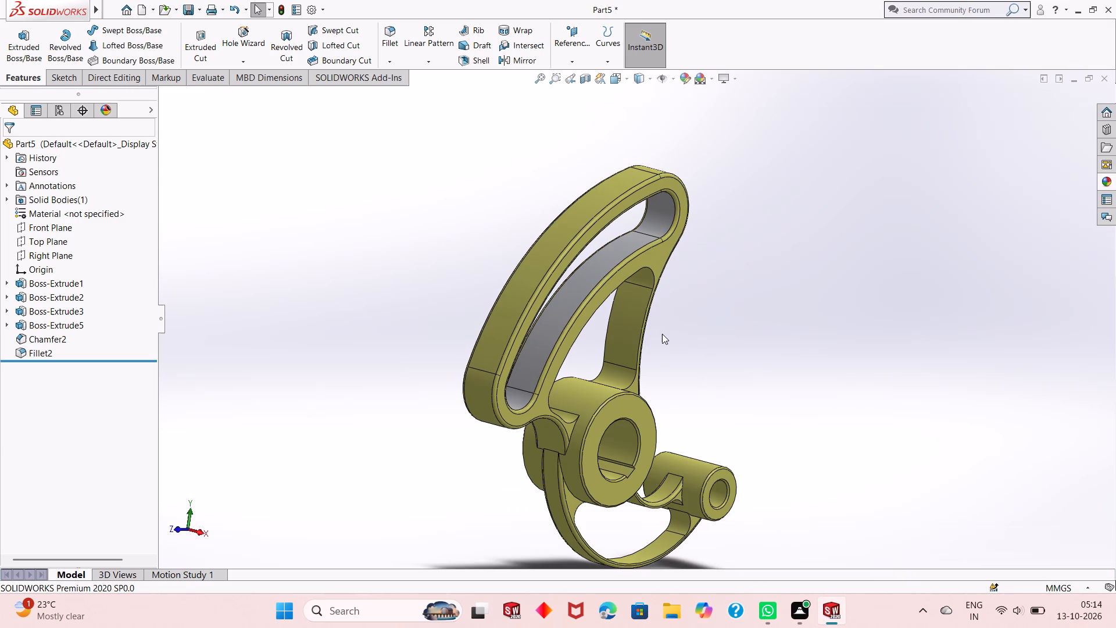
scroll(662, 334, "up", 1)
scroll(642, 383, "down", 3)
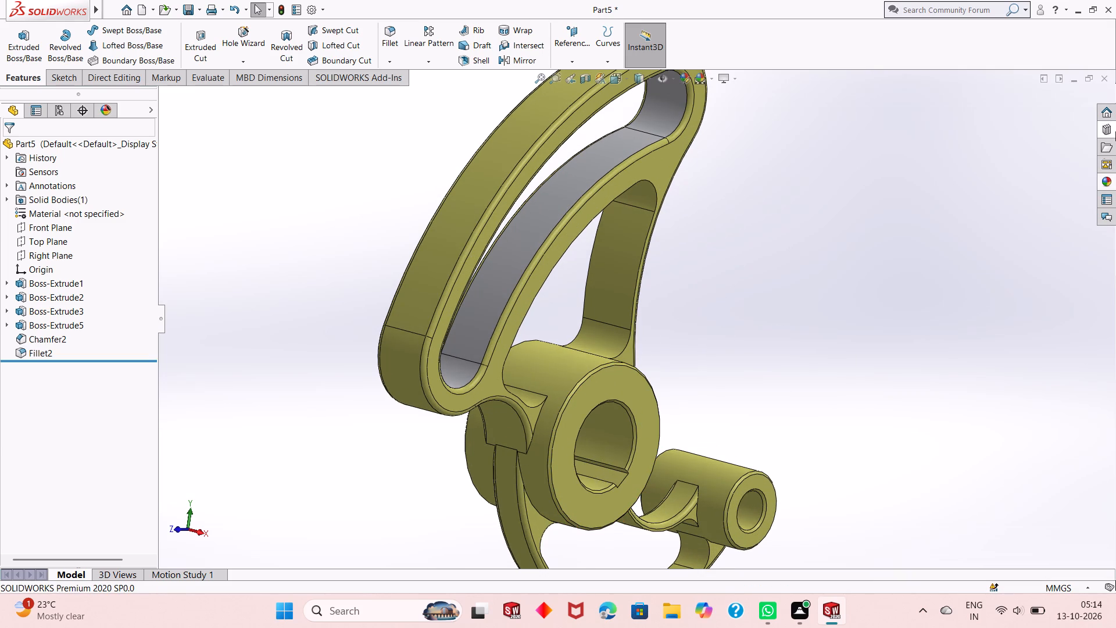
left_click(1101, 174)
left_click_drag(922, 411, 847, 404)
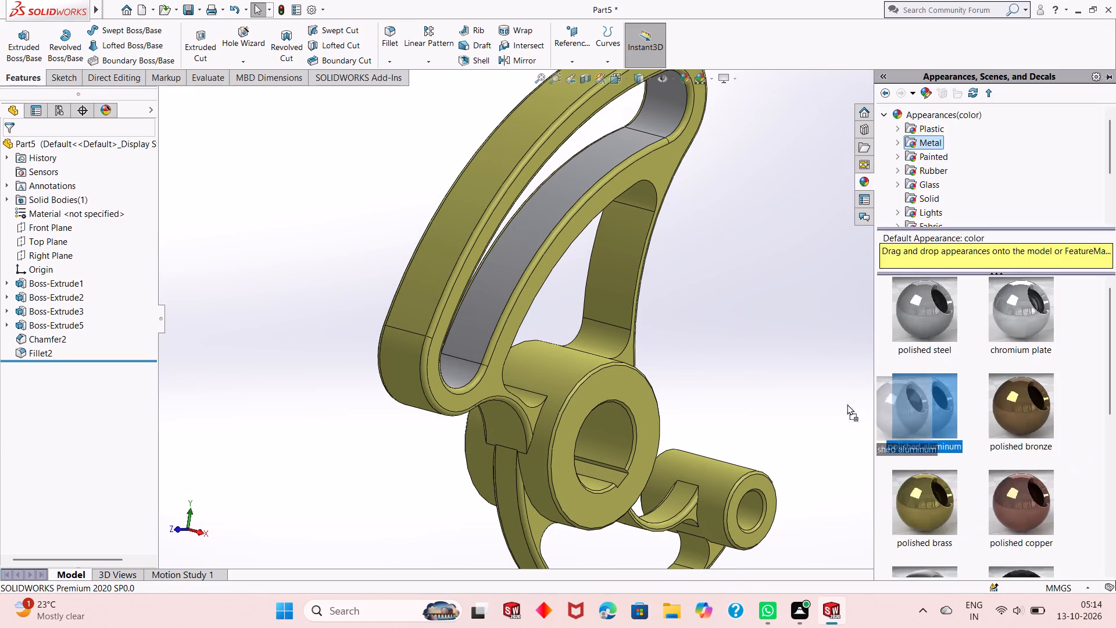
left_click_drag(847, 404, 606, 430)
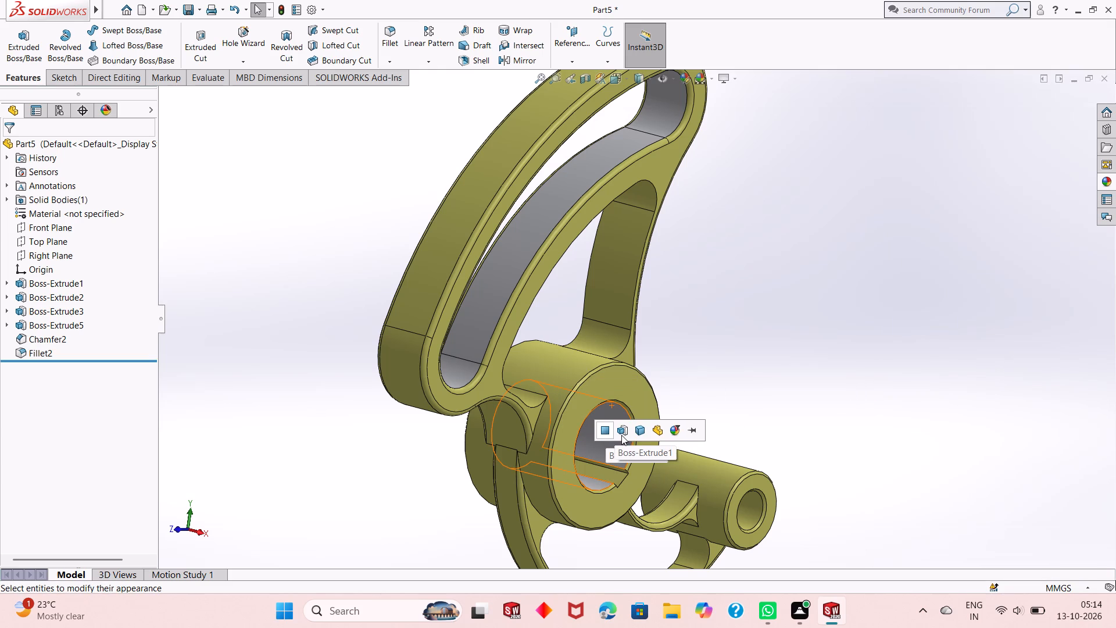
left_click(602, 433)
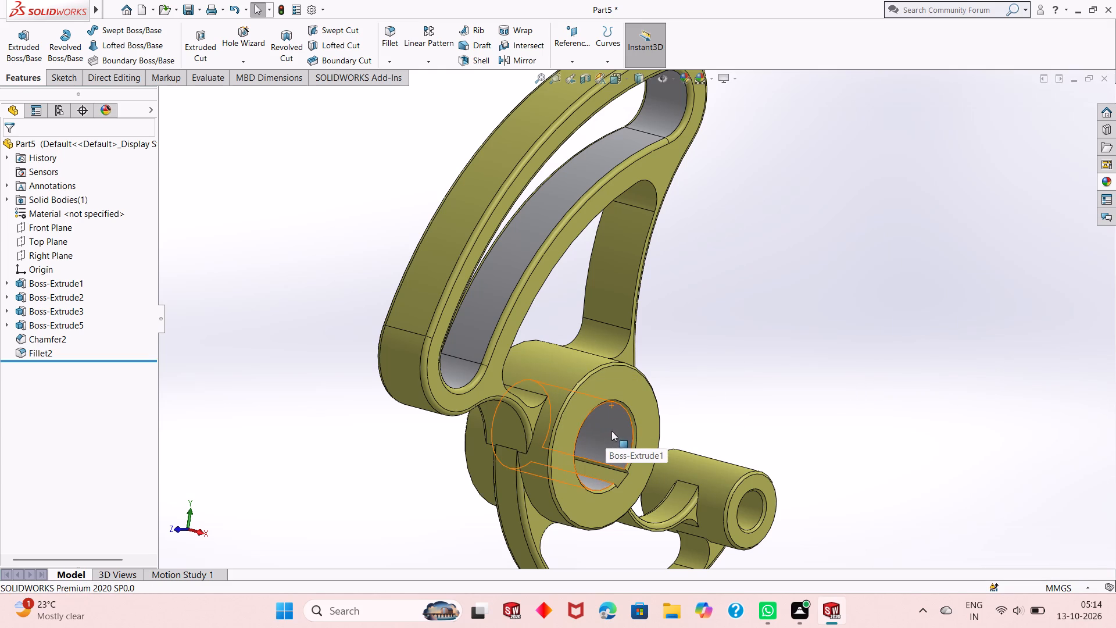
Apply the polished aluminum appearance to the bore face of the small boss.
scroll(644, 429, "up", 2)
middle_click_drag(672, 405, 552, 451)
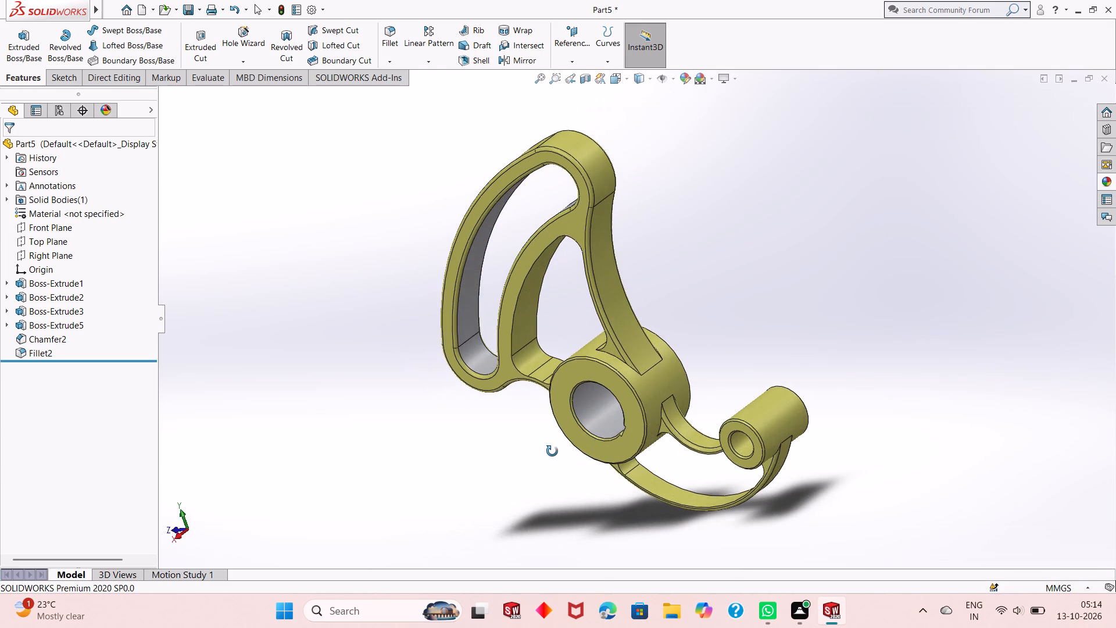
middle_click_drag(552, 451, 656, 387)
scroll(656, 387, "down", 6)
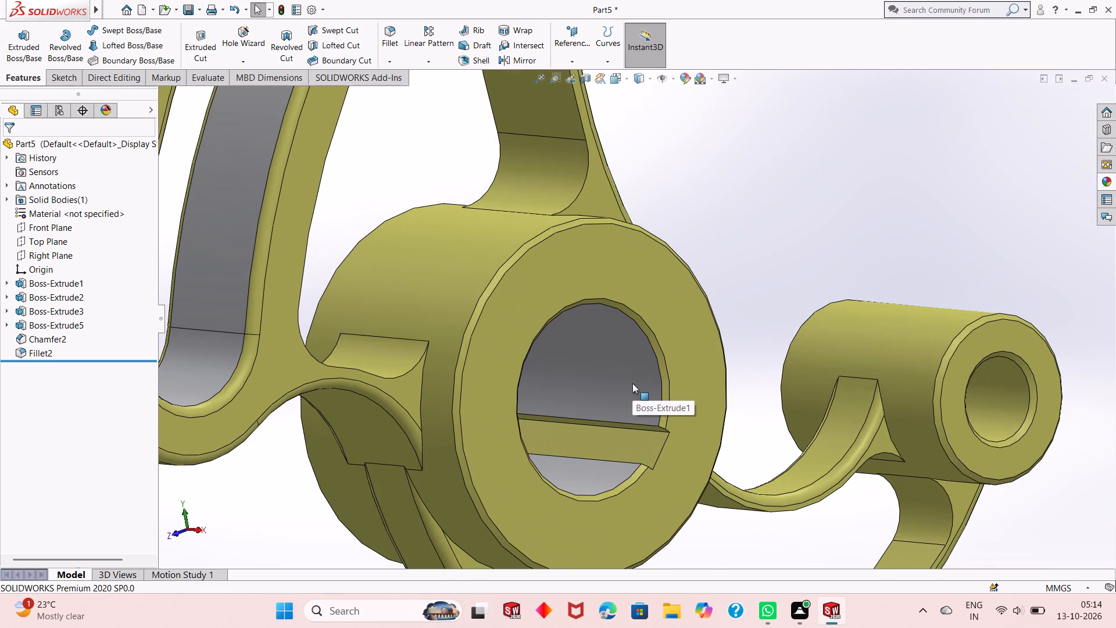
middle_click_drag(632, 383, 585, 377)
scroll(584, 377, "up", 5)
scroll(731, 356, "down", 3)
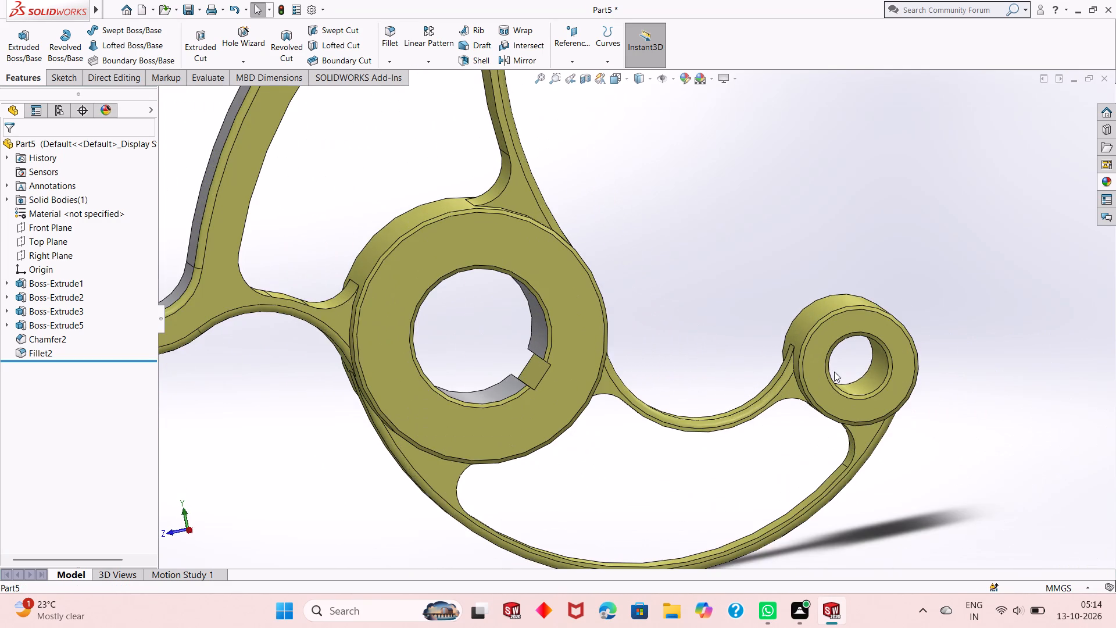
scroll(985, 365, "down", 2)
left_click(1105, 184)
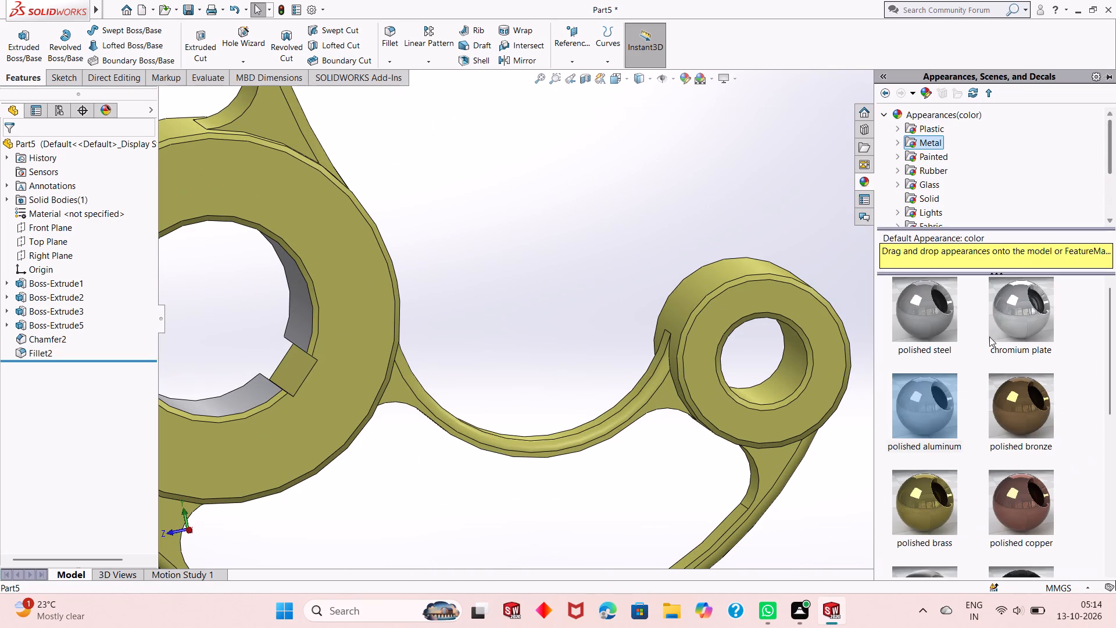
left_click_drag(945, 405, 791, 388)
left_click(791, 388)
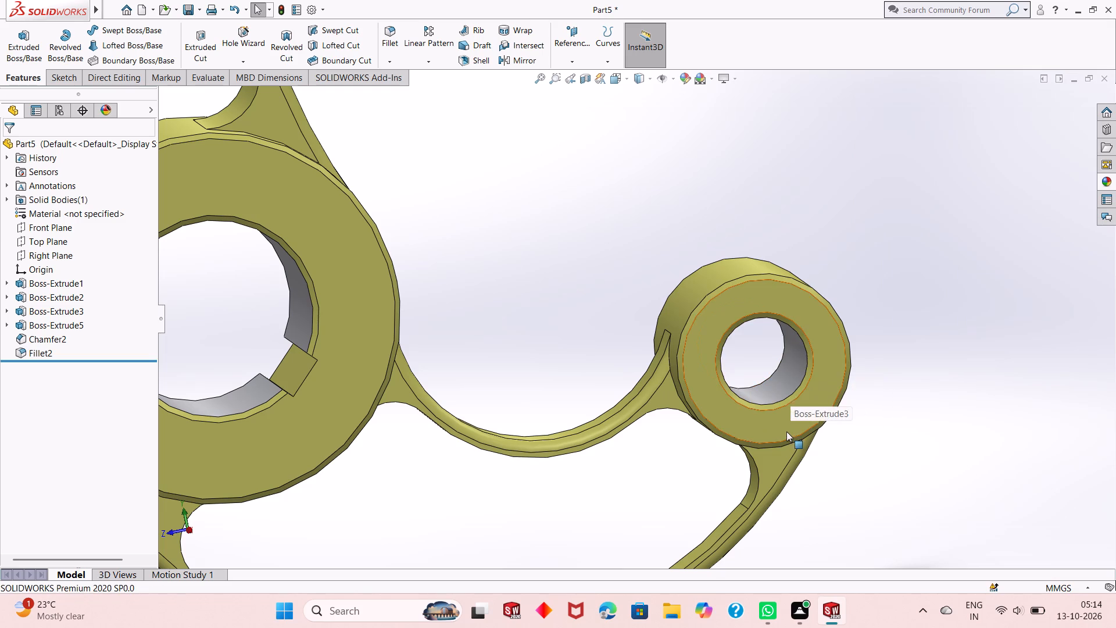
Show the whole lever in an angled view and save the part in Downloads as "C-shaped double slot lever".
scroll(787, 433, "up", 3)
middle_click_drag(790, 433, 793, 401)
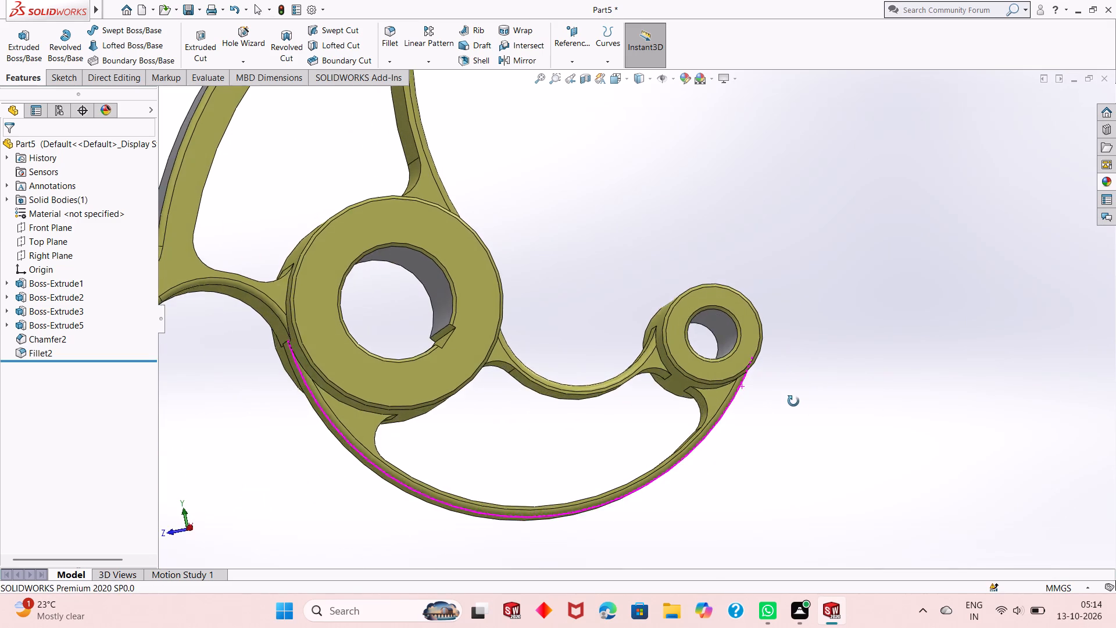
middle_click_drag(793, 401, 725, 474)
scroll(692, 420, "up", 6)
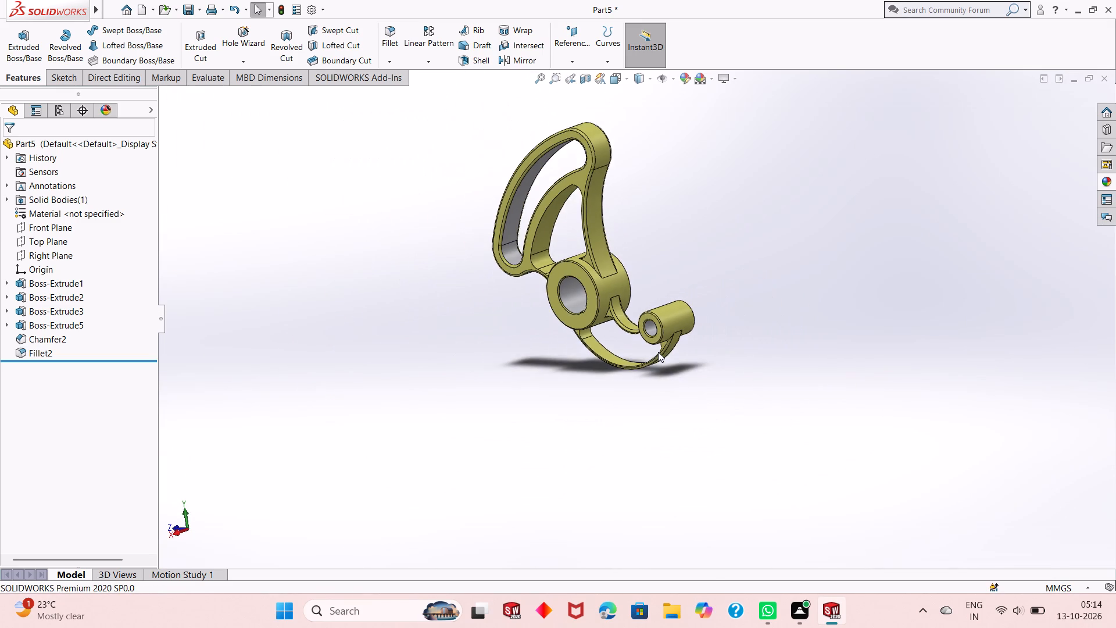
middle_click_drag(658, 352, 654, 328)
scroll(602, 256, "down", 3)
scroll(593, 345, "up", 2)
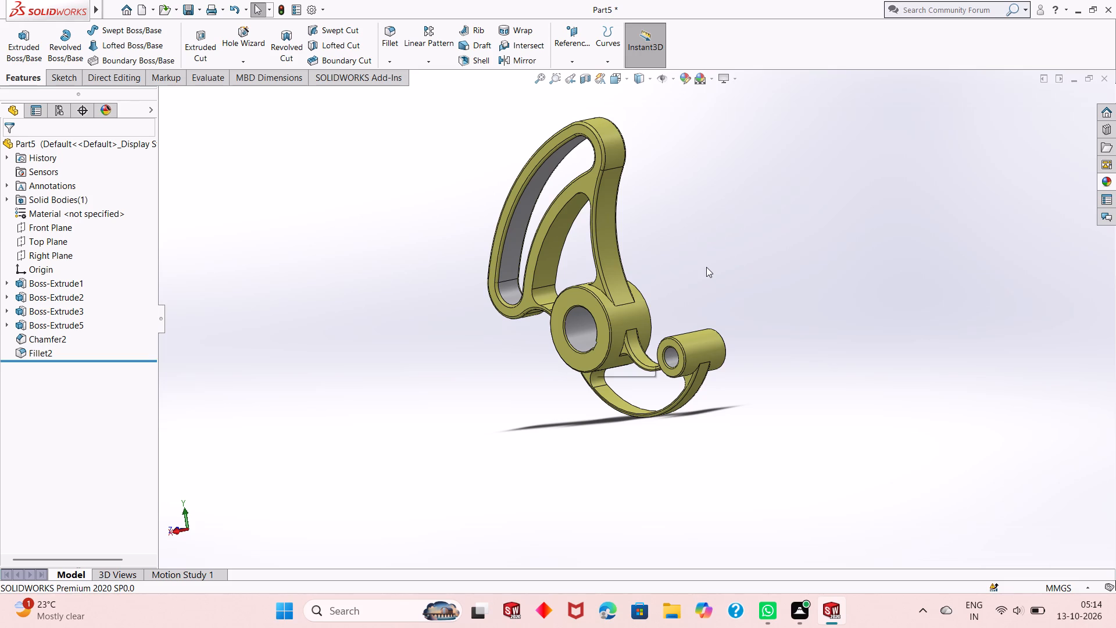
key("ctrl+s")
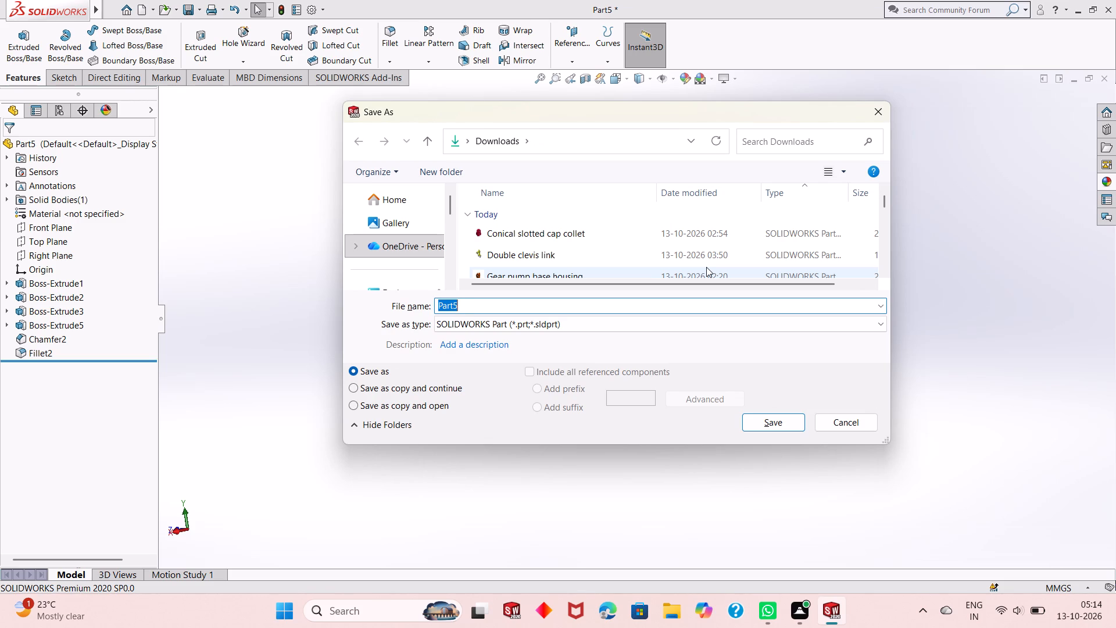
key("shift+c")
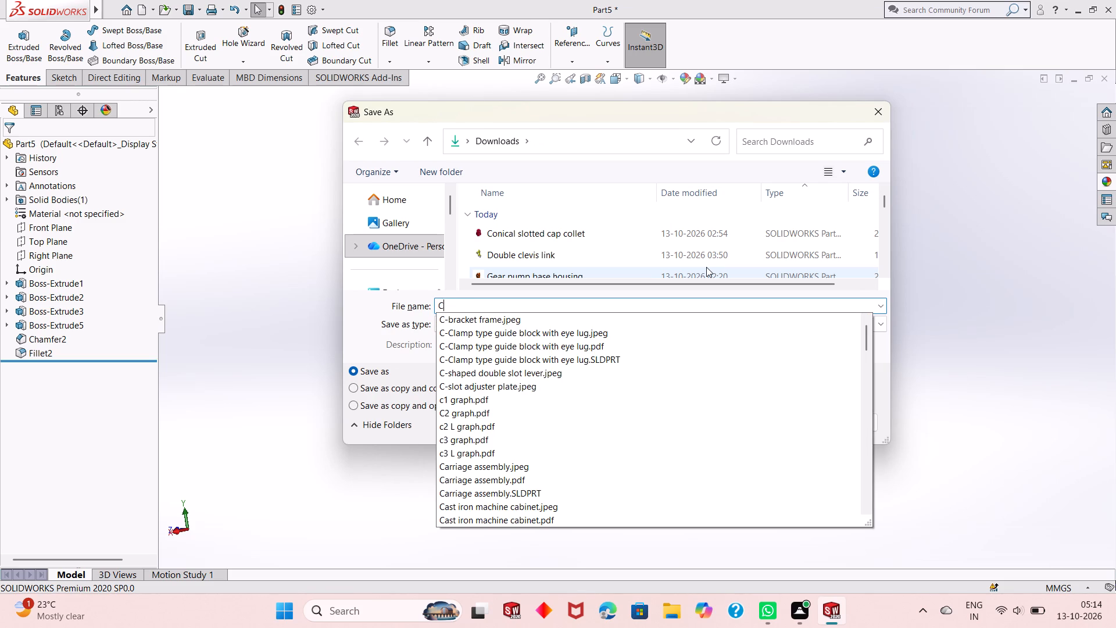
type("-shaped")
key("space")
type("double")
key("space")
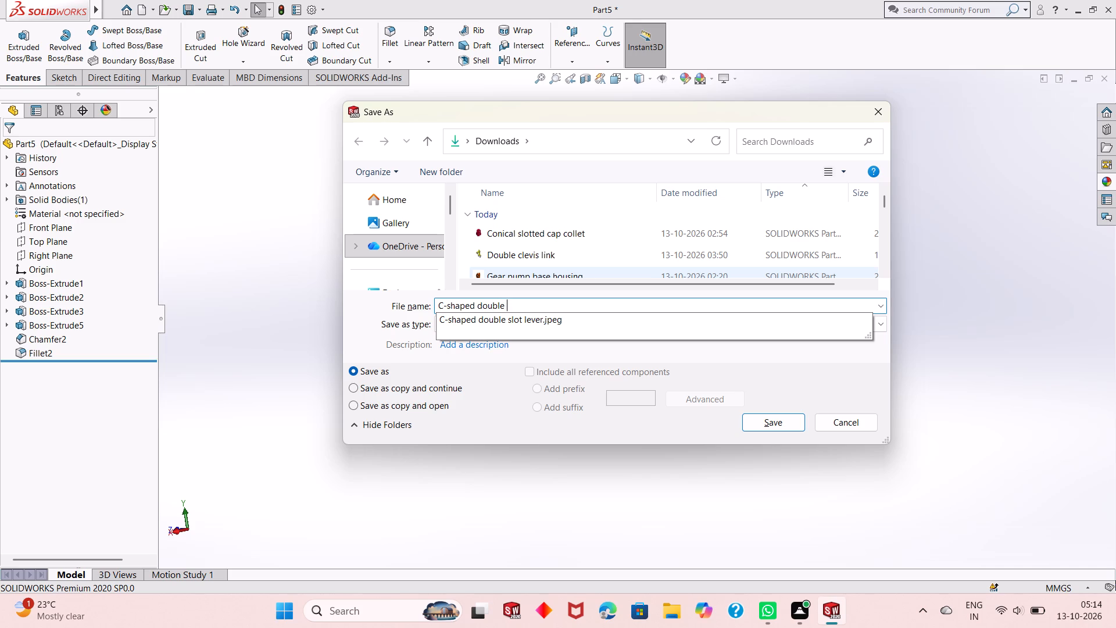
type("slot")
key("space")
type("lever")
key("Return")
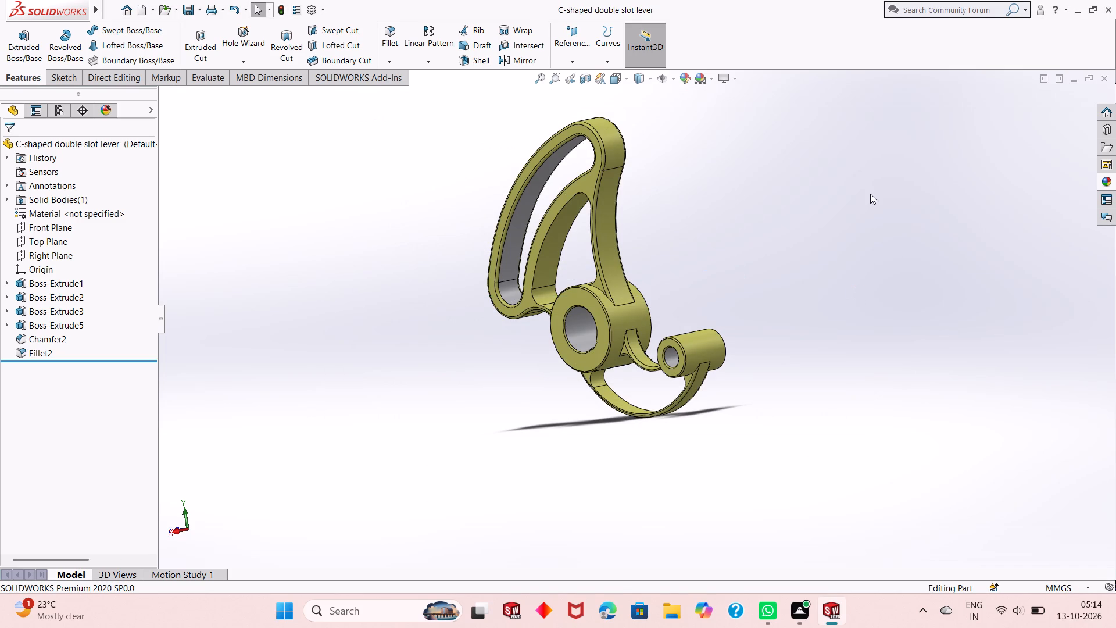
Save the lever also as an Adobe Portable Document Format (*.pdf) file under the same name.
left_click(200, 11)
left_click(211, 38)
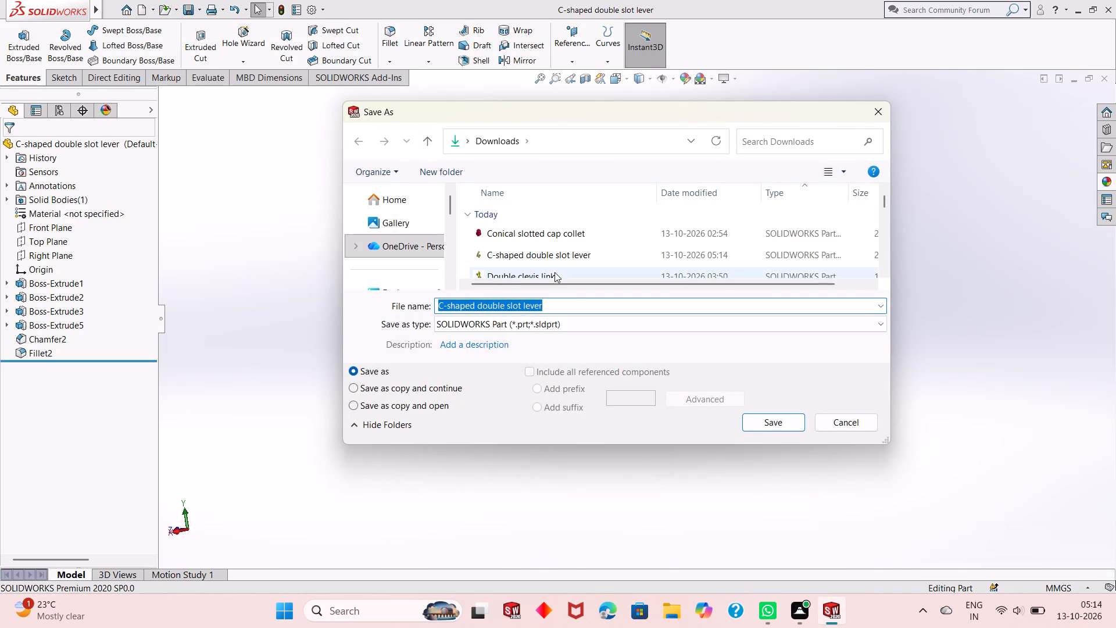
left_click(592, 324)
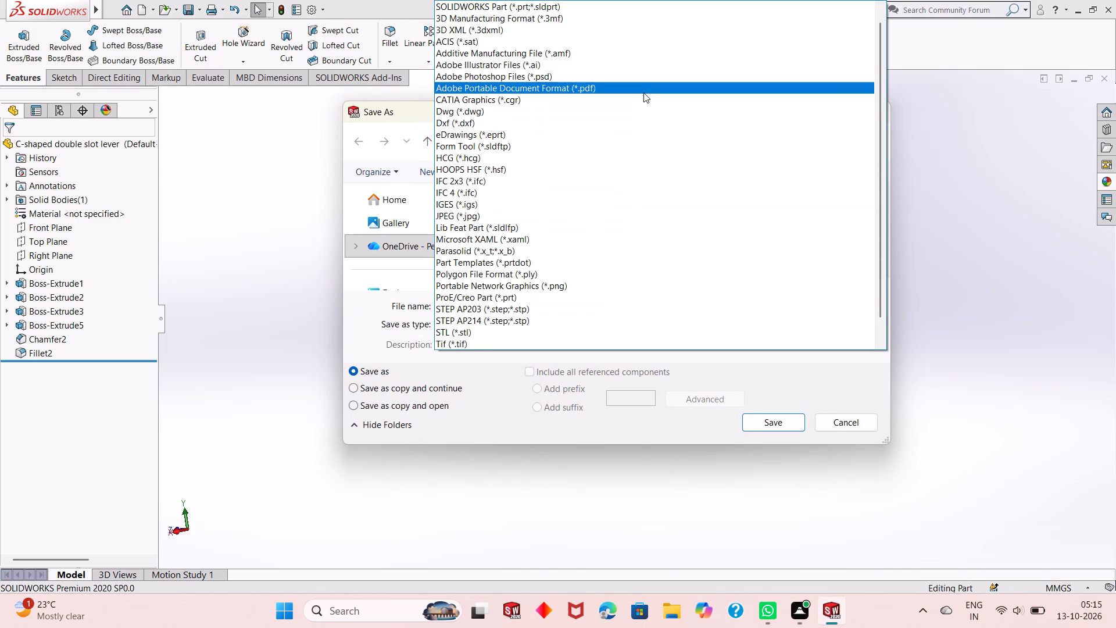
left_click(643, 92)
left_click(777, 449)
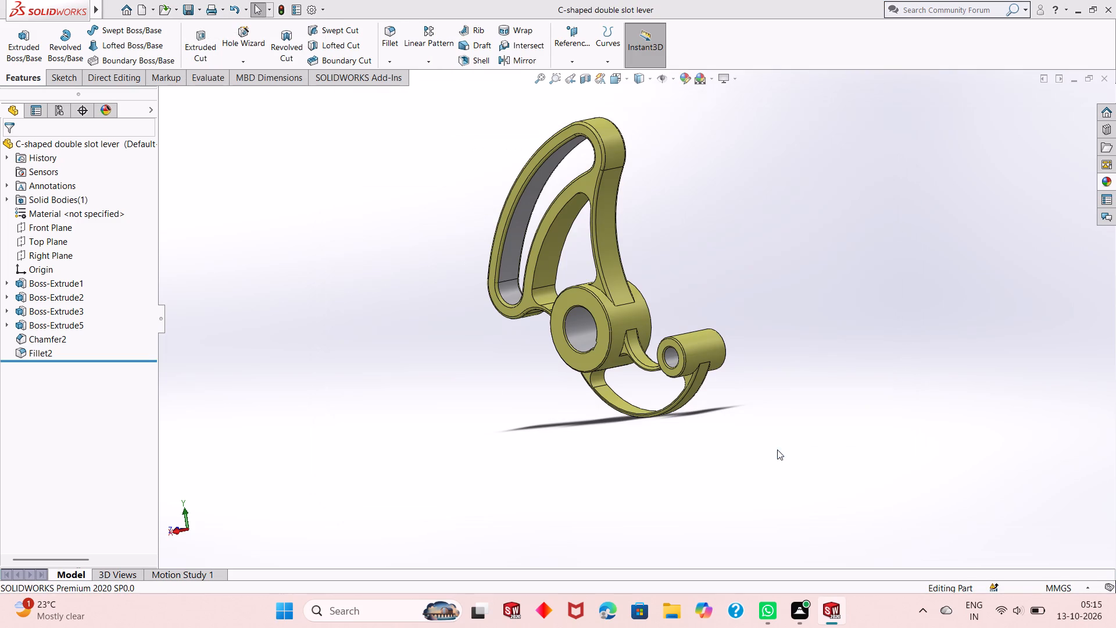